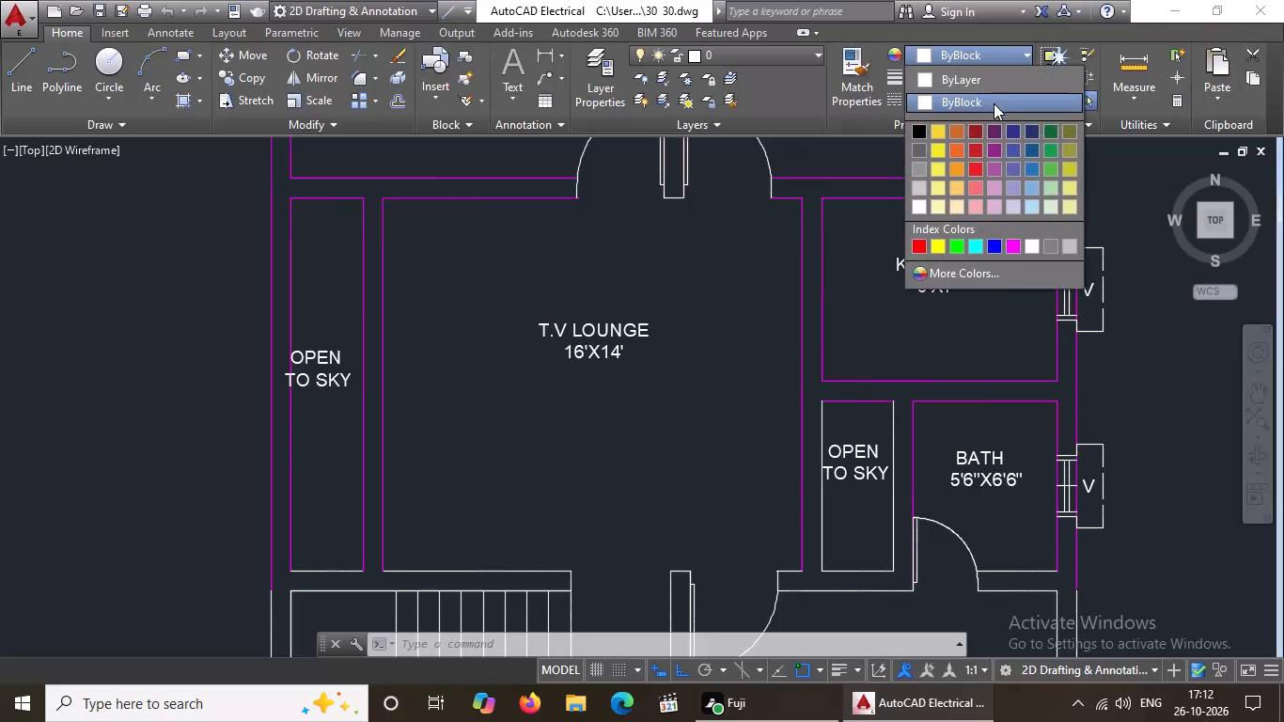
Change the two vertical wall lines of the small open-to-sky area beside the bath to magenta.
left_click(1010, 243)
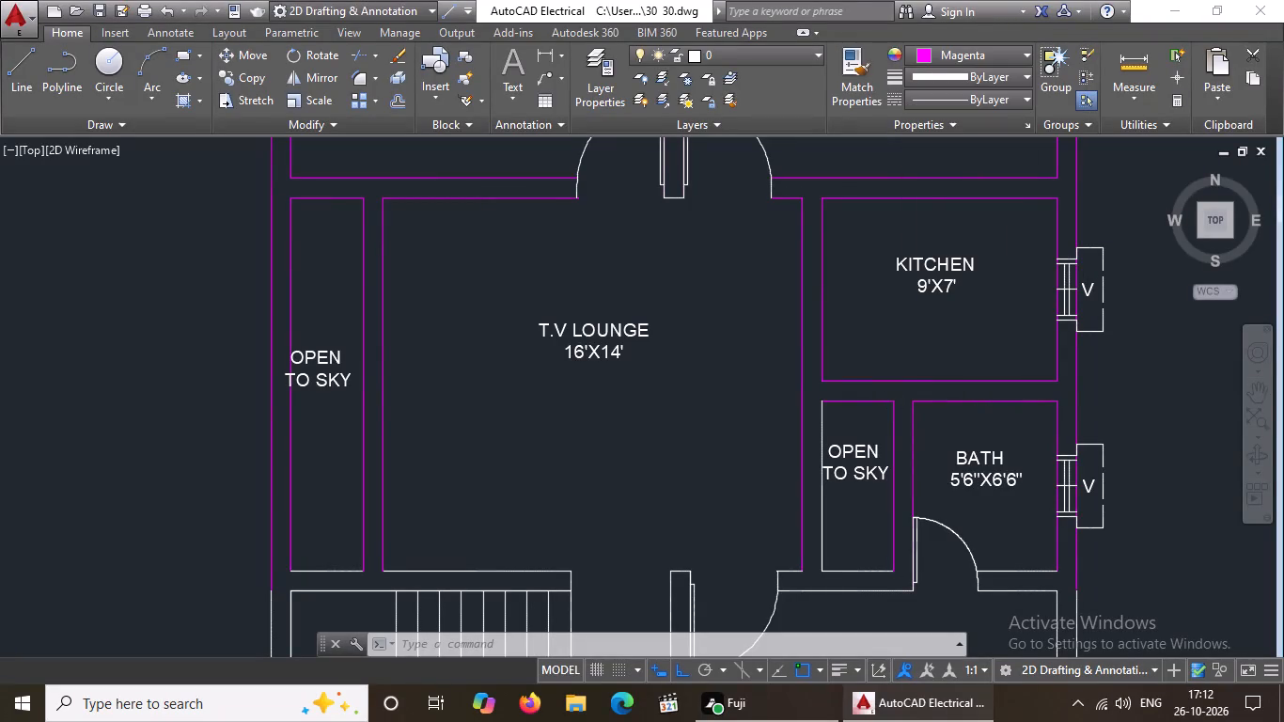
left_click(828, 498)
left_click(974, 56)
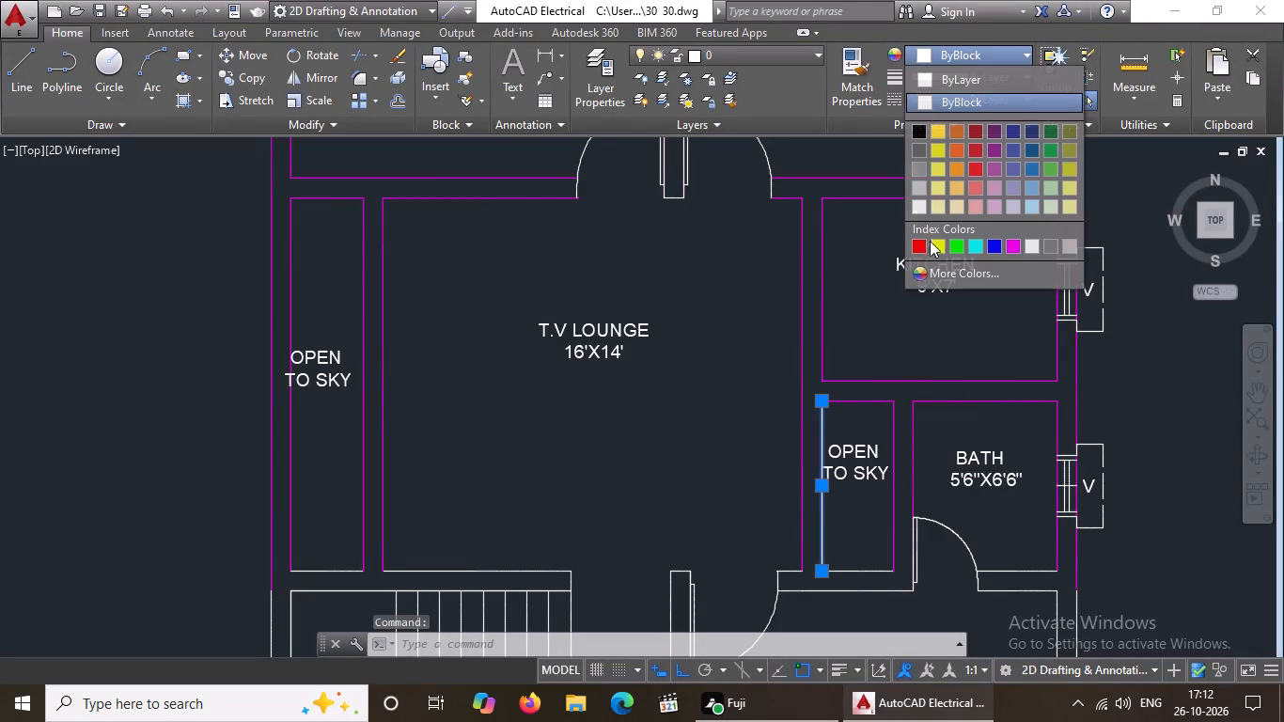
left_click(1010, 239)
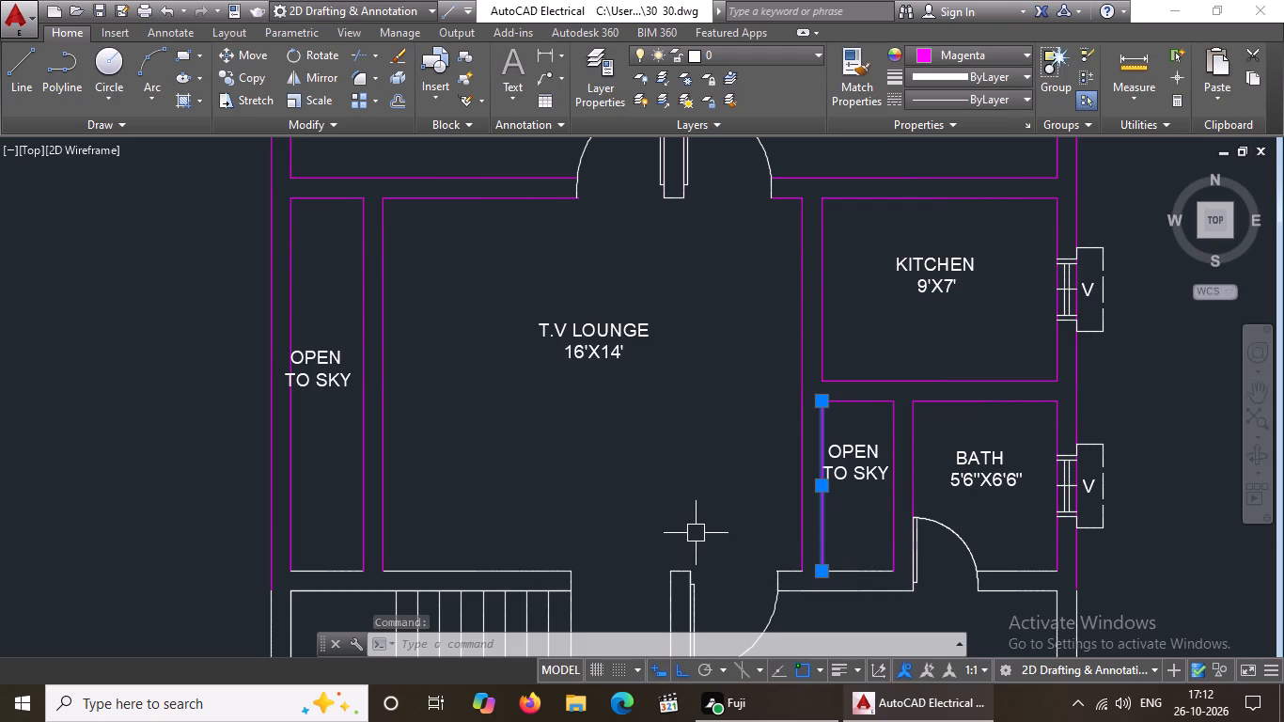
key("Escape")
Change the bottom wall lines of the T.V lounge and the long open-to-sky area beside it to magenta.
scroll(769, 394, "down", 2)
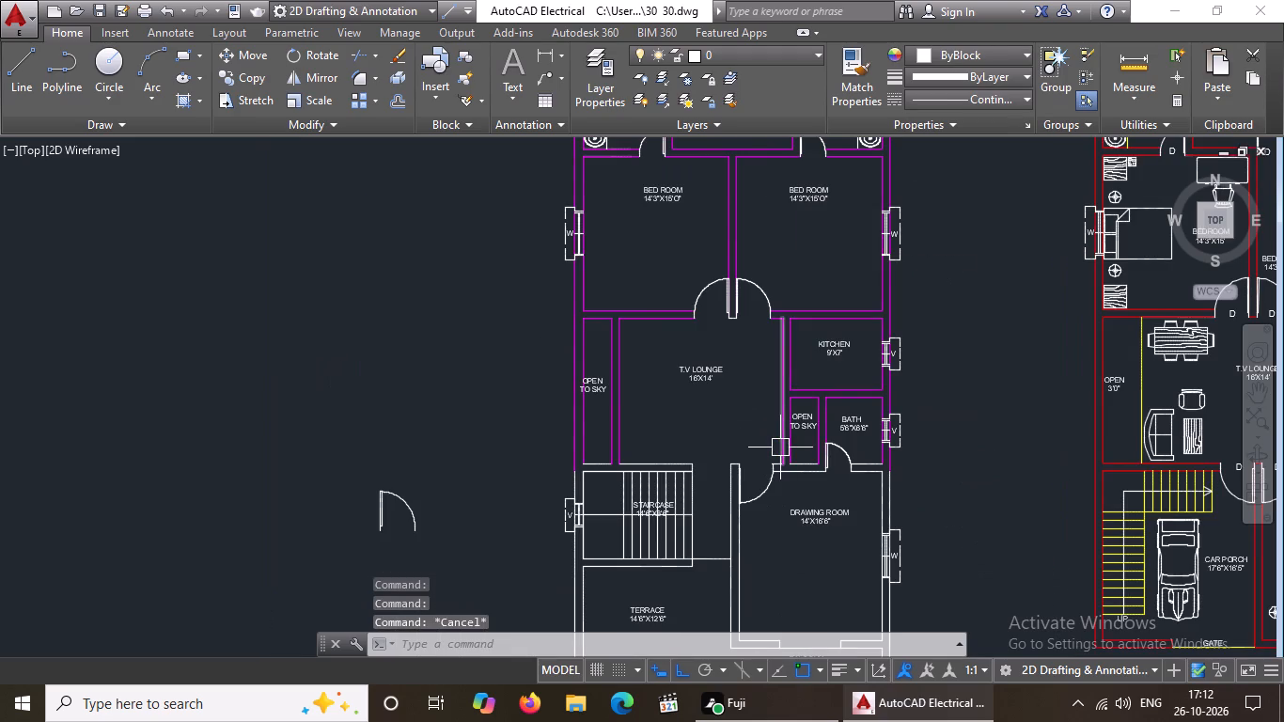
middle_click_drag(780, 447, 793, 369)
scroll(789, 390, "up", 1)
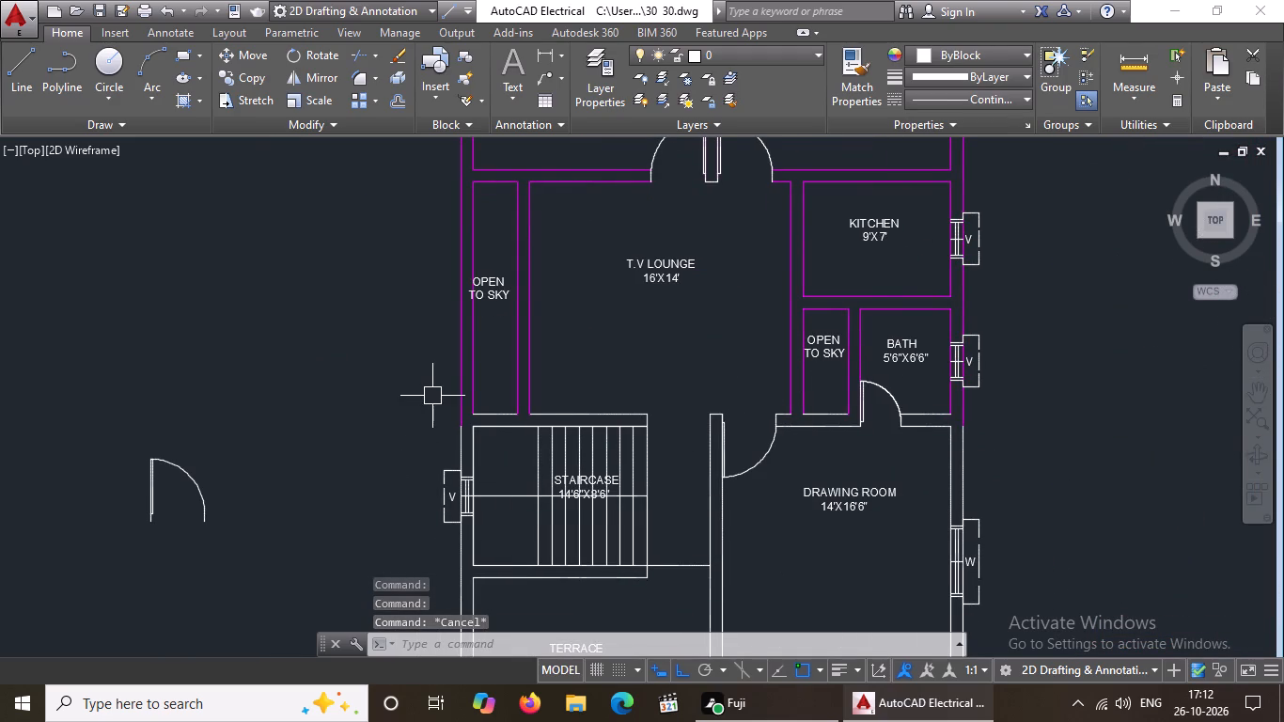
scroll(547, 408, "up", 1)
left_click(474, 416)
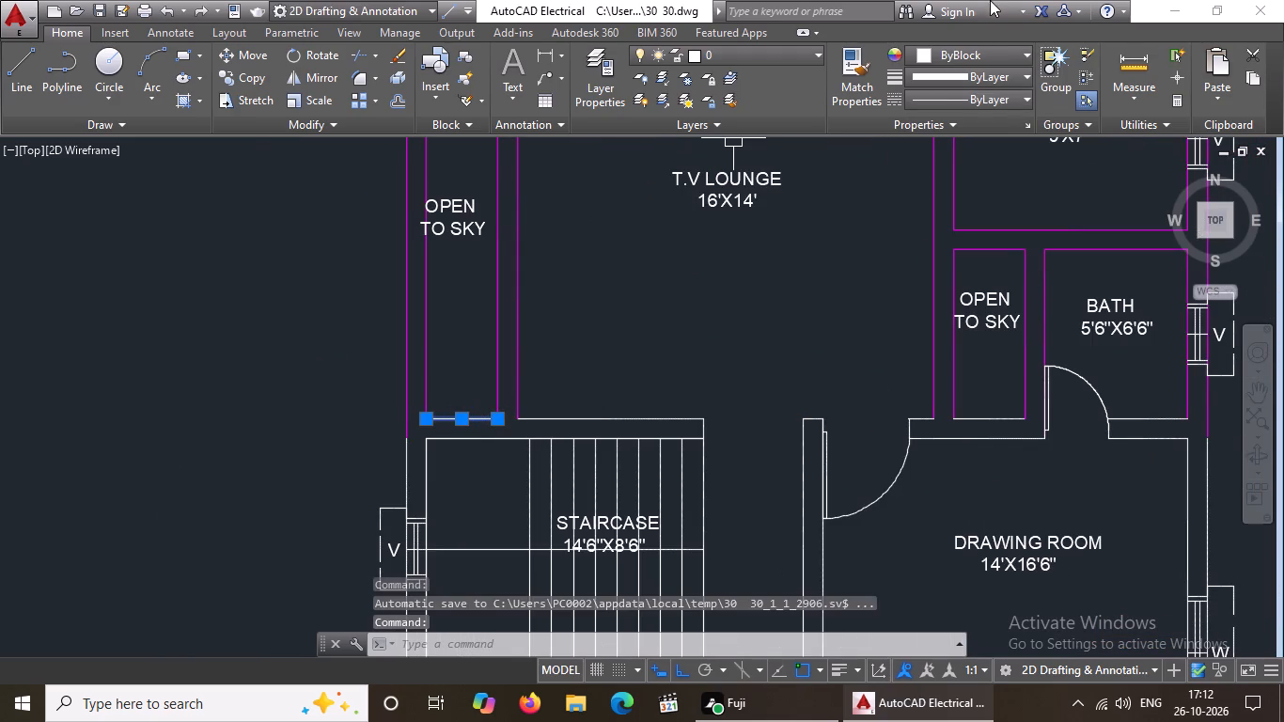
left_click(984, 49)
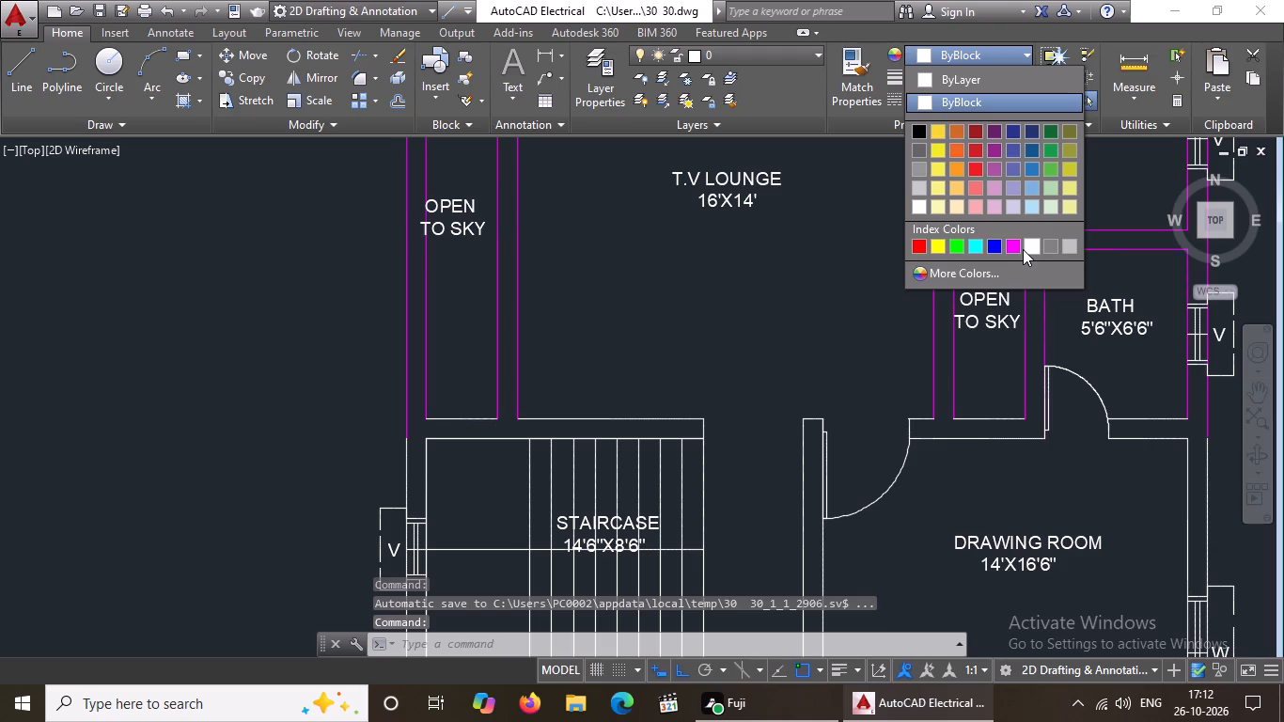
left_click(1014, 244)
left_click(642, 416)
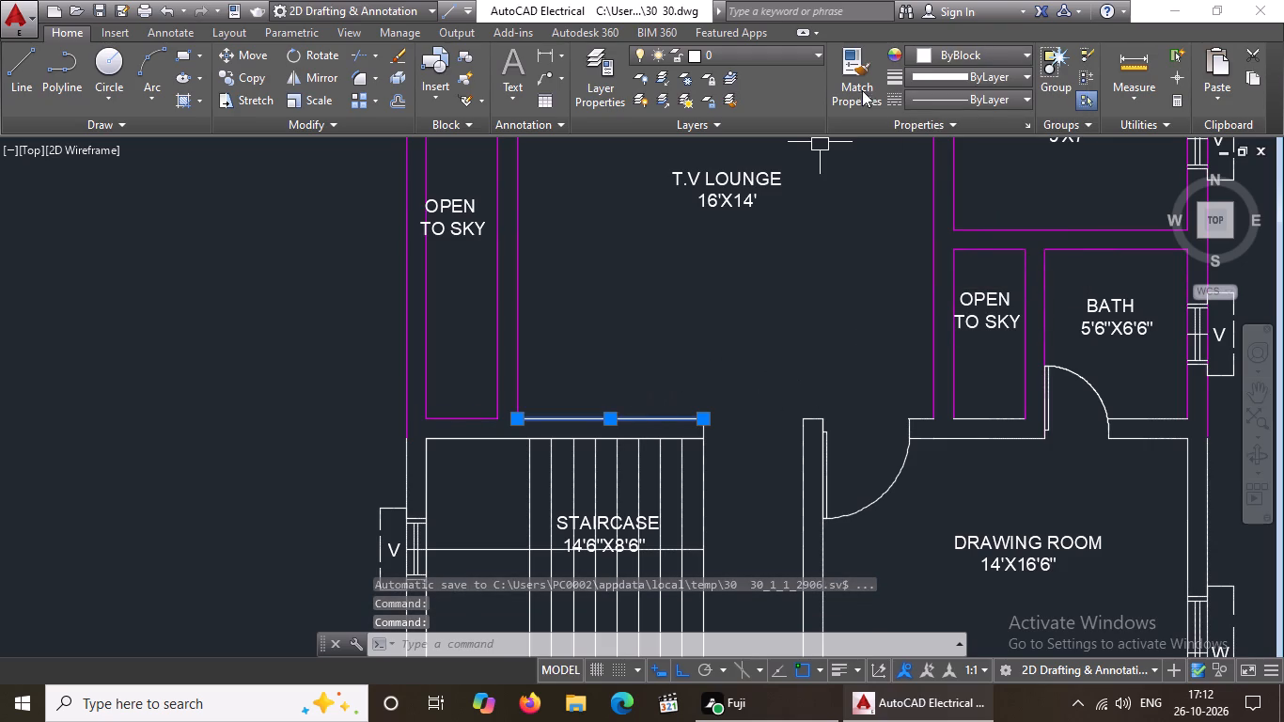
left_click(950, 48)
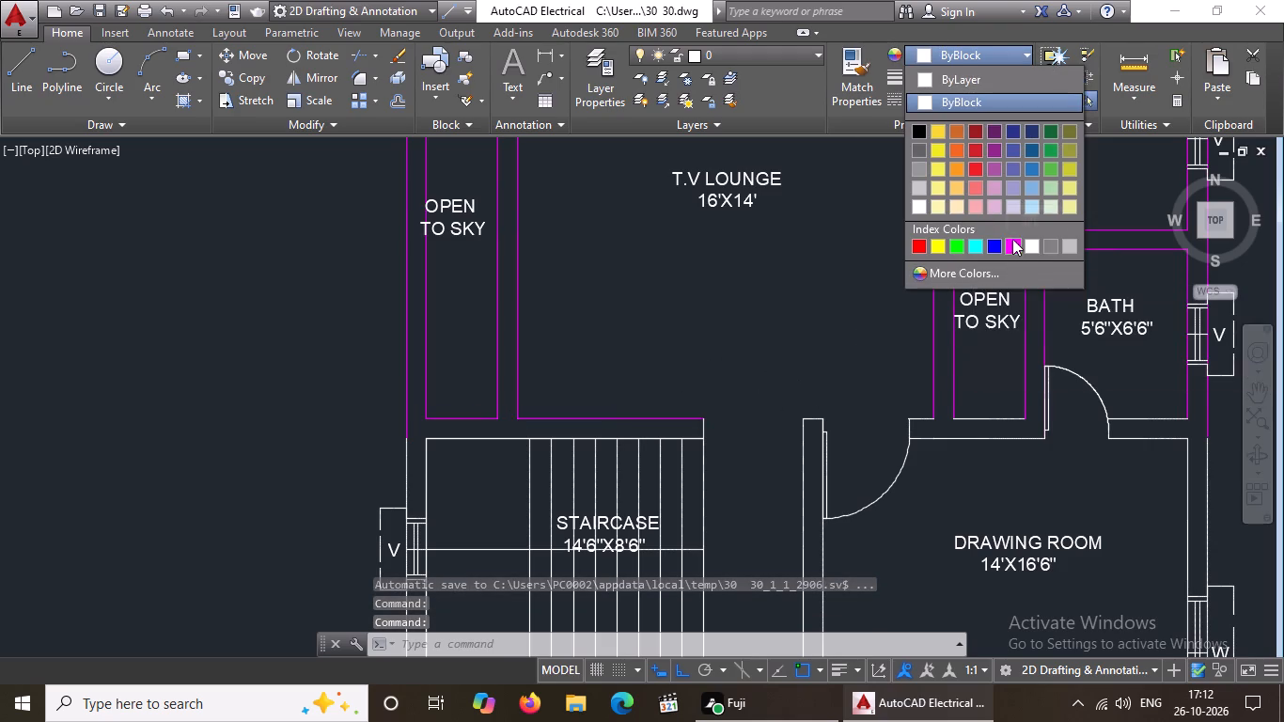
left_click(1012, 239)
scroll(838, 279, "down", 3)
scroll(757, 326, "up", 2)
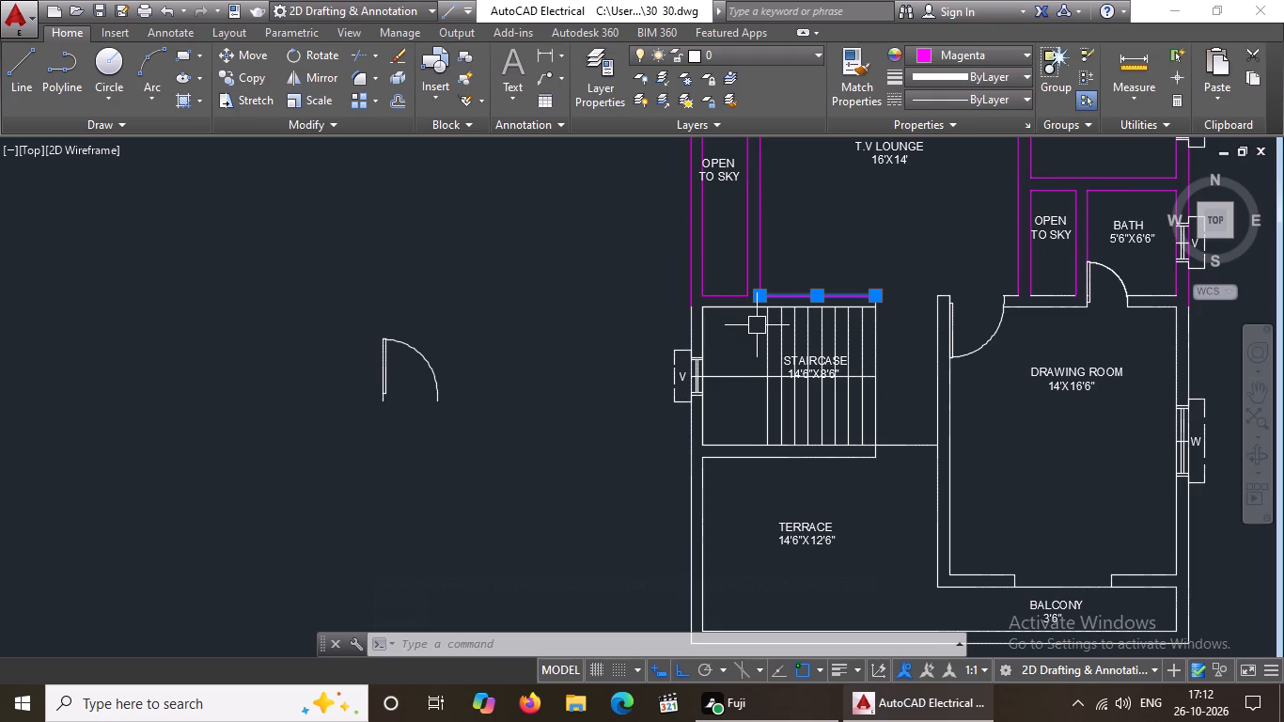
scroll(912, 269, "down", 2)
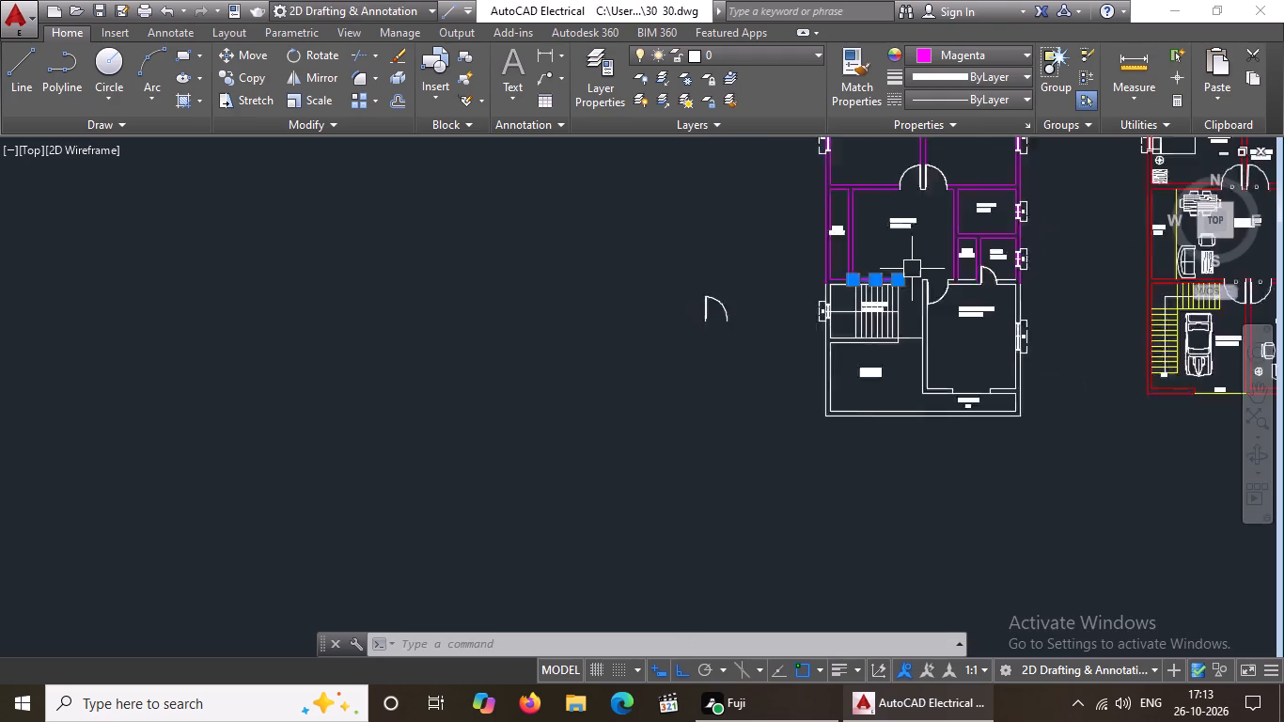
scroll(912, 269, "down", 2)
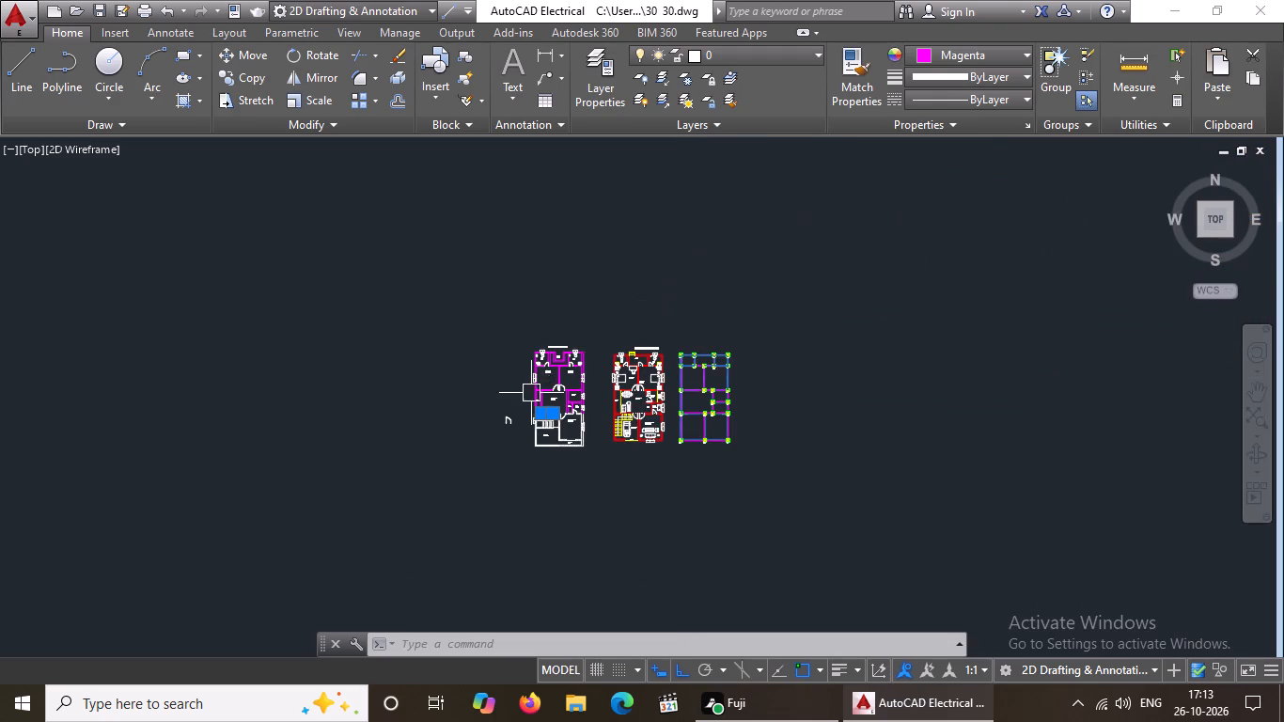
scroll(530, 394, "up", 4)
key("Escape")
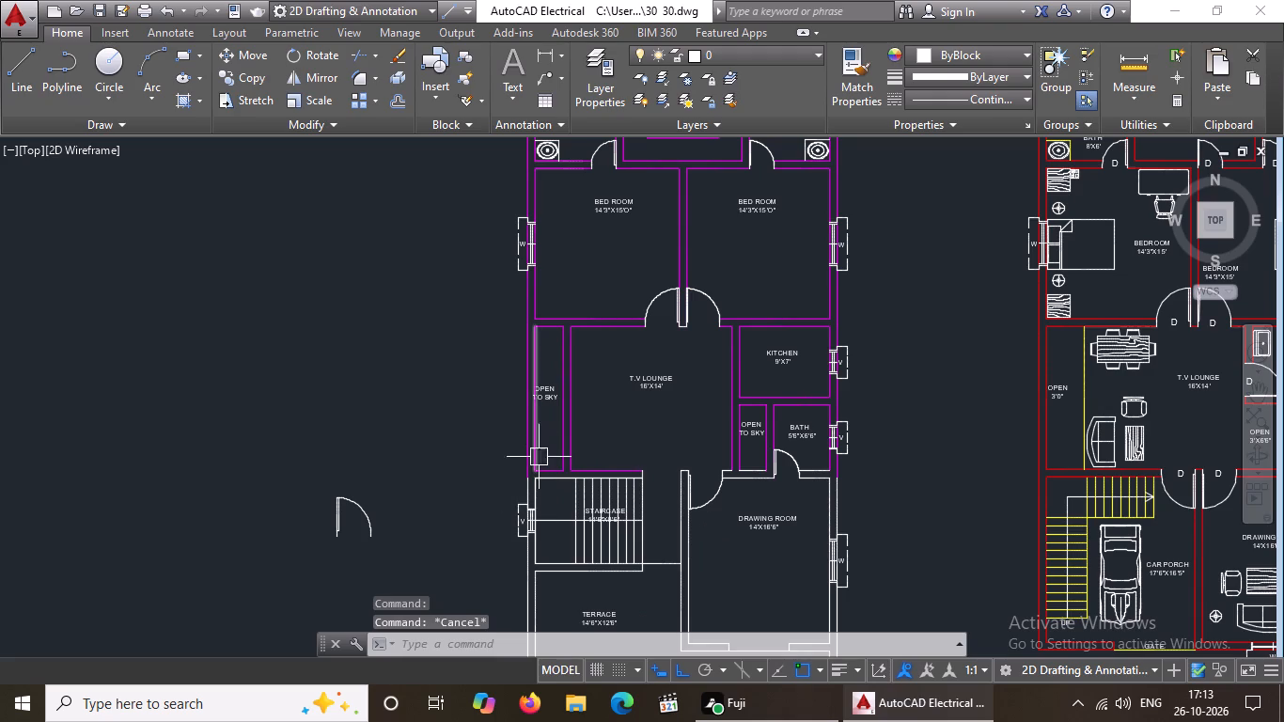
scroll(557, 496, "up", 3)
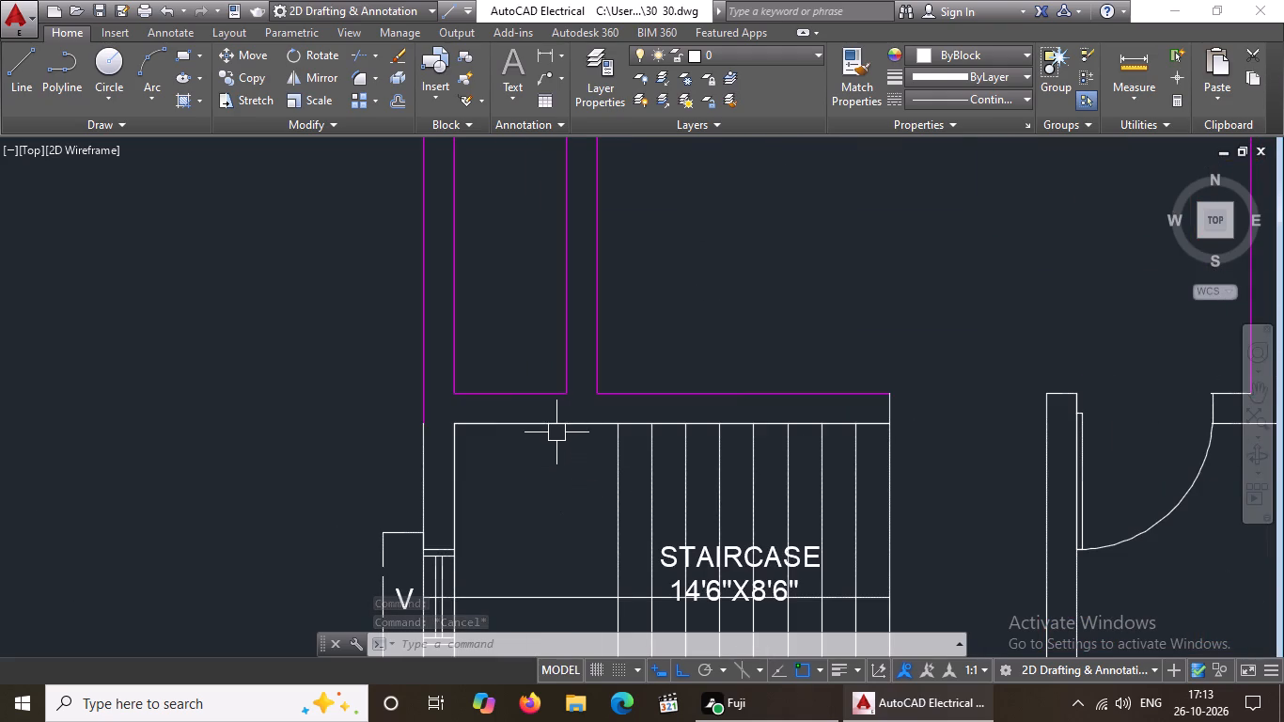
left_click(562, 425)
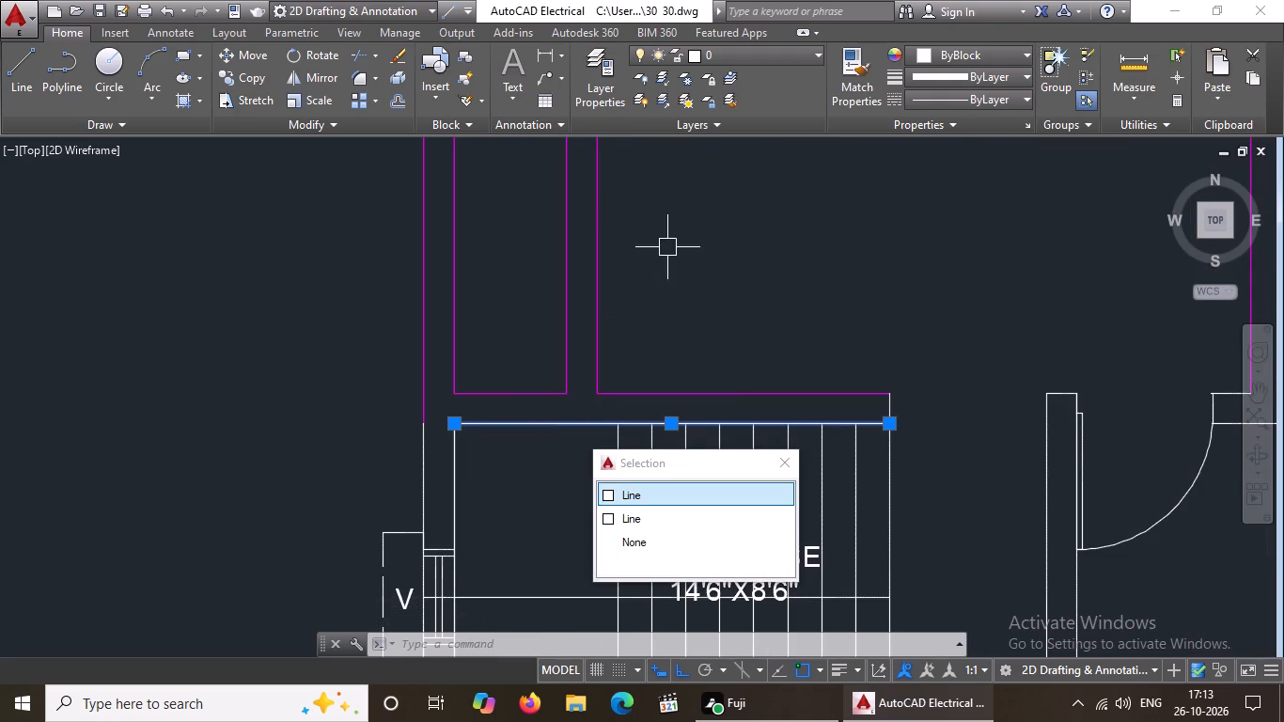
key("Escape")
Change the drawing room's upper wall line below the small open-to-sky area to magenta.
scroll(726, 289, "down", 5)
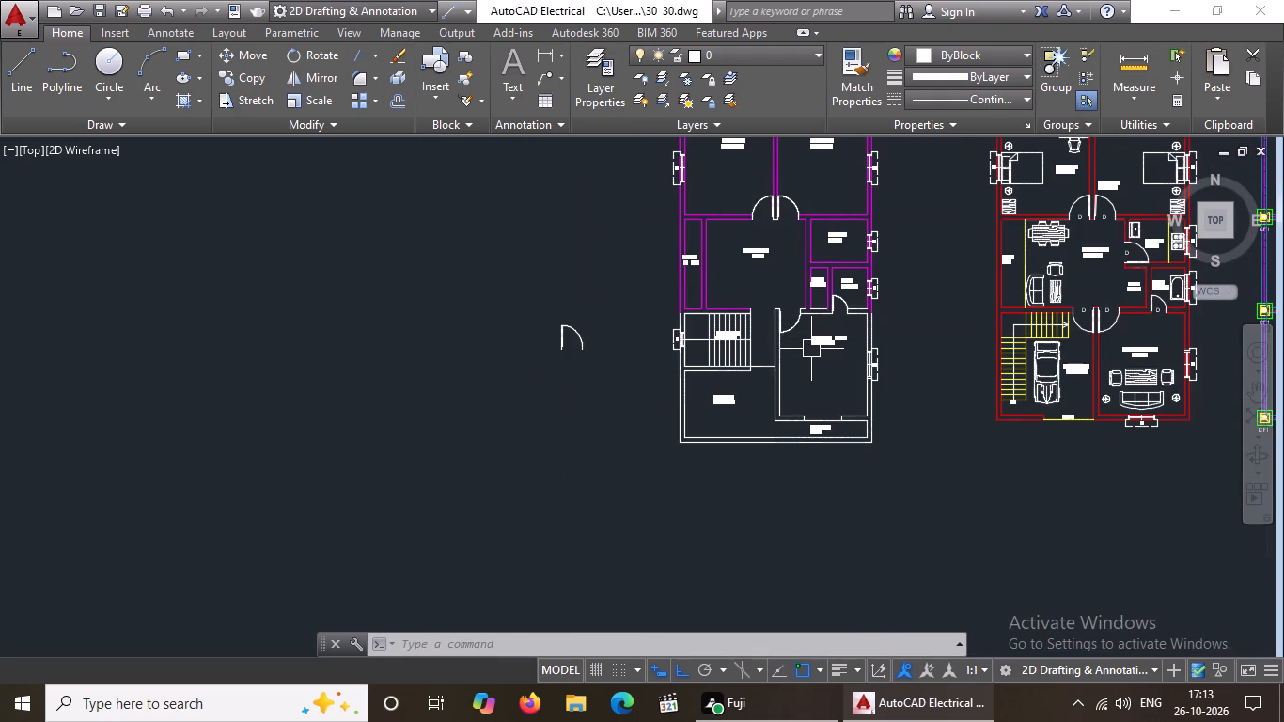
scroll(812, 312, "up", 2)
left_click(818, 310)
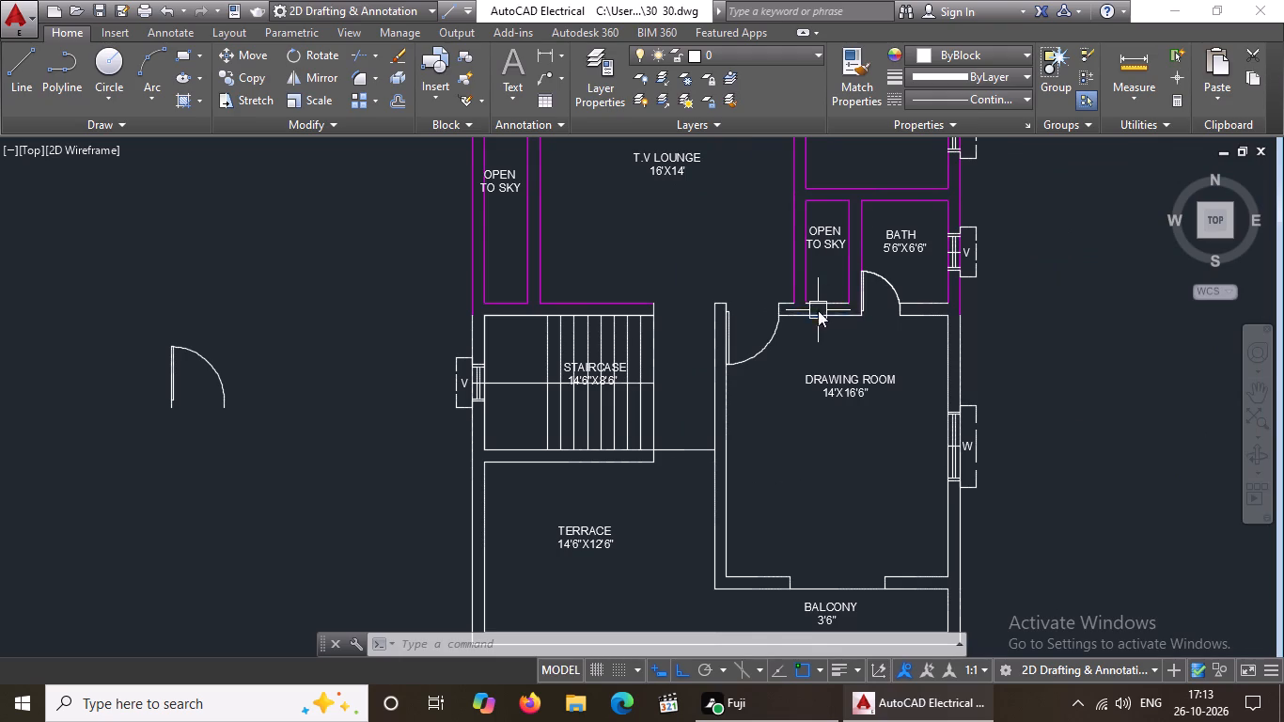
left_click(951, 48)
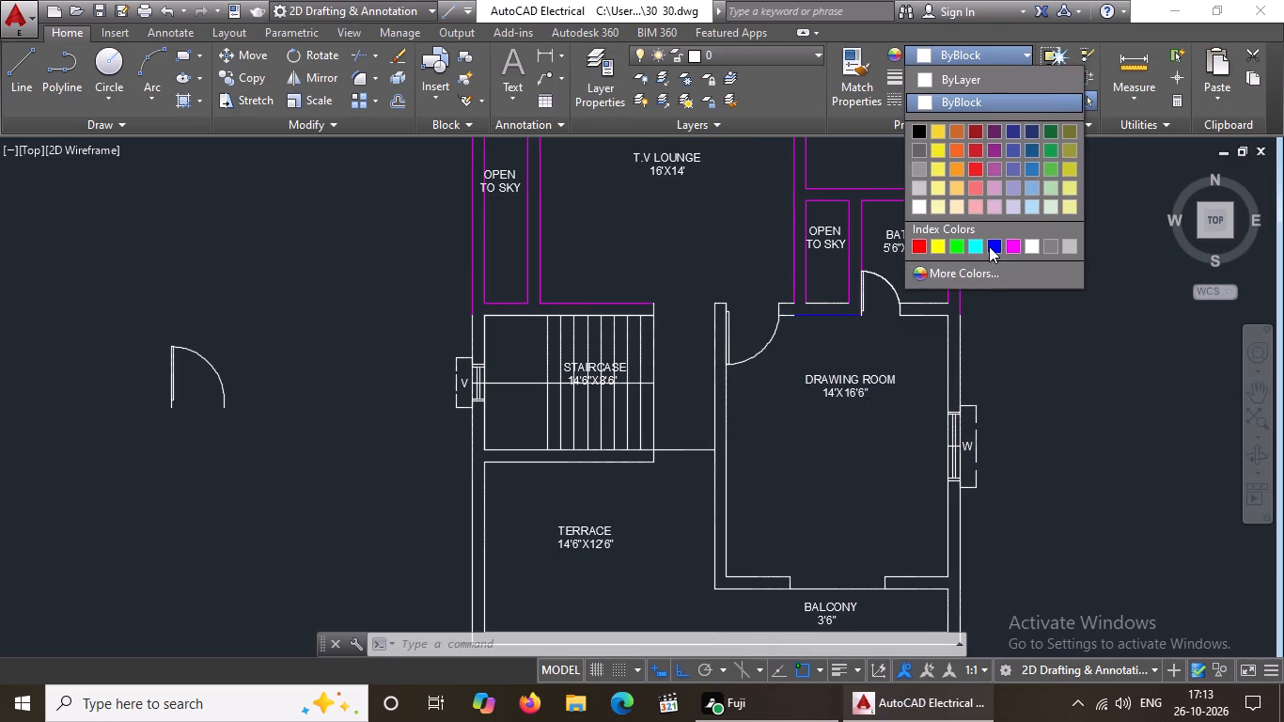
left_click(1015, 245)
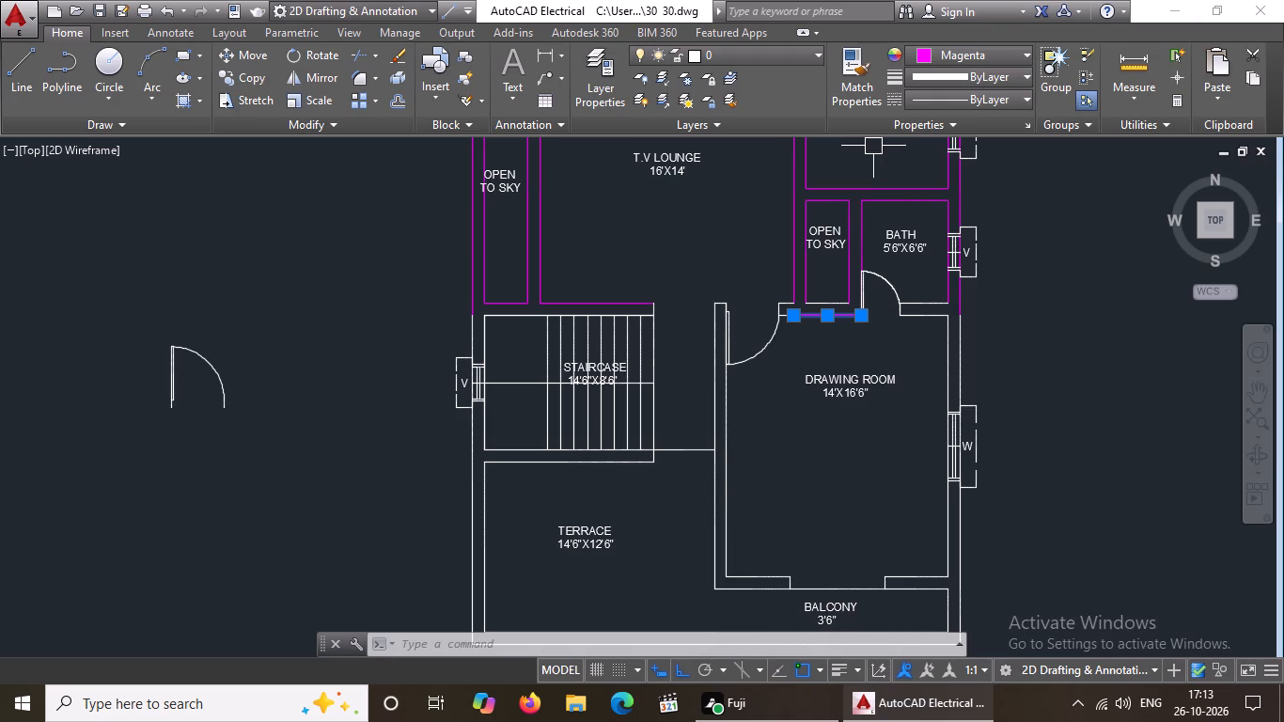
key("Escape")
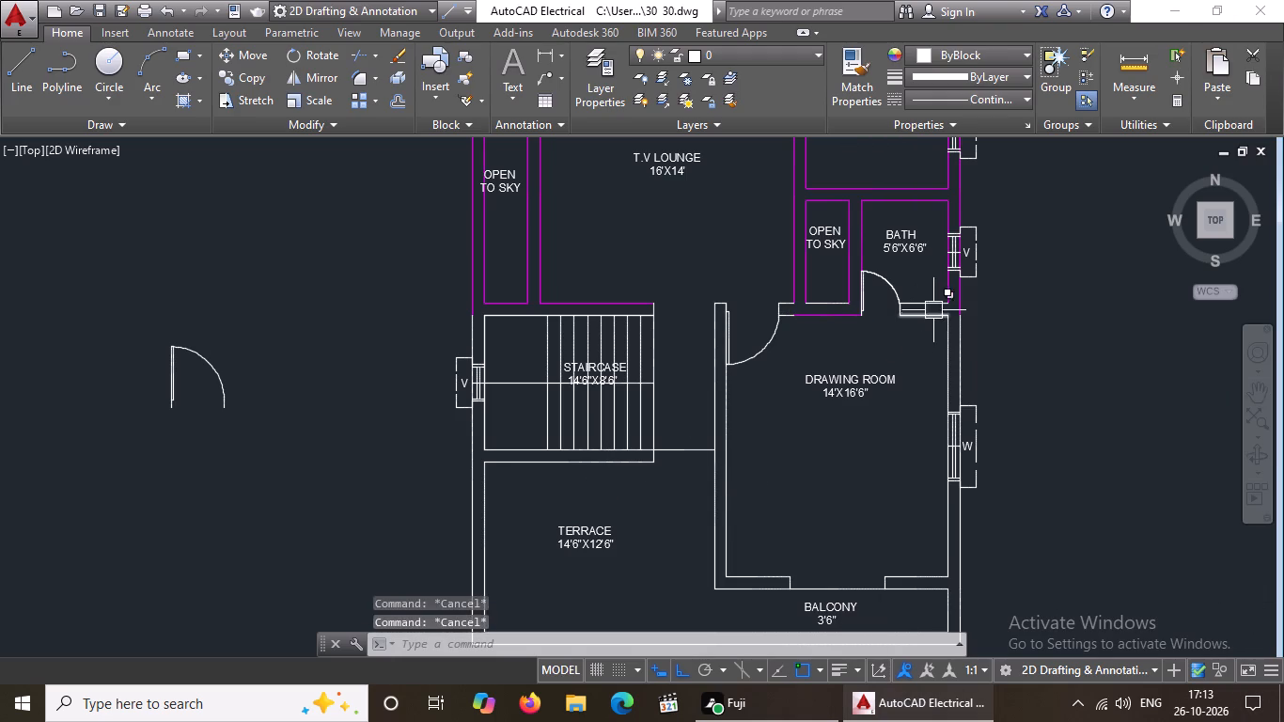
Change the two parallel wall lines between the bath and the drawing room, beside the bath door, to magenta.
scroll(933, 300, "up", 2)
left_click(923, 309)
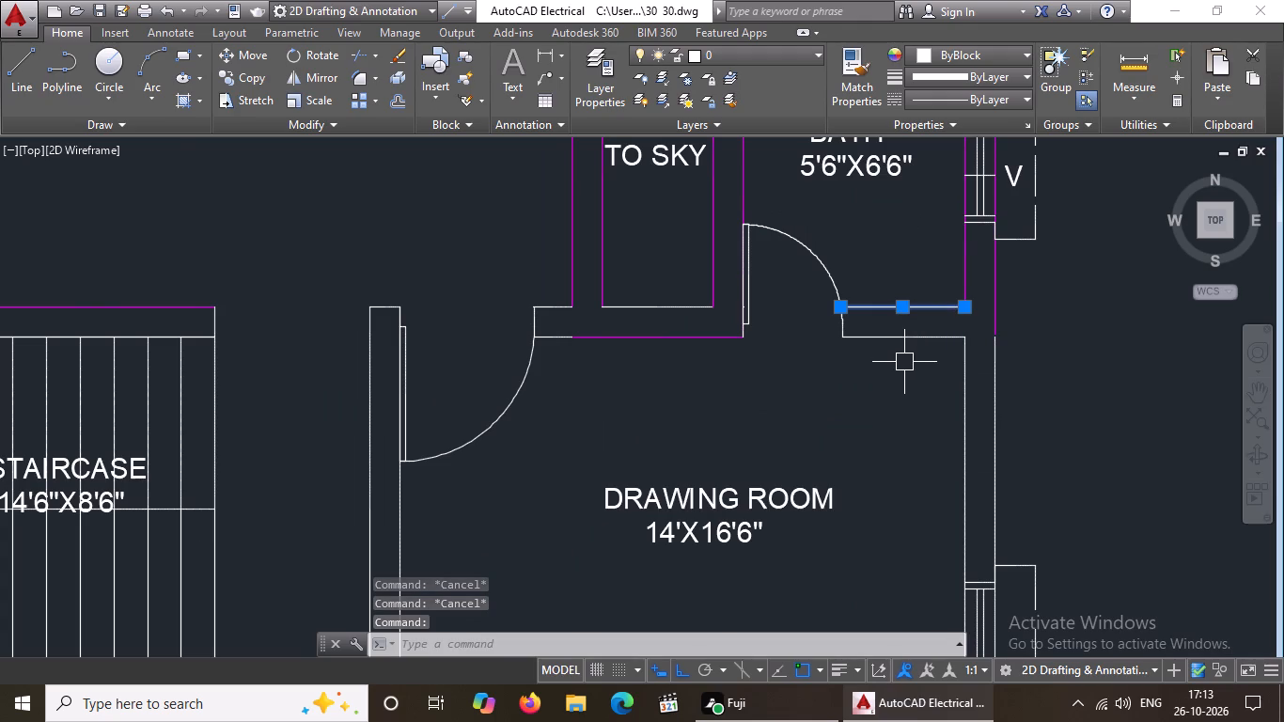
left_click(975, 50)
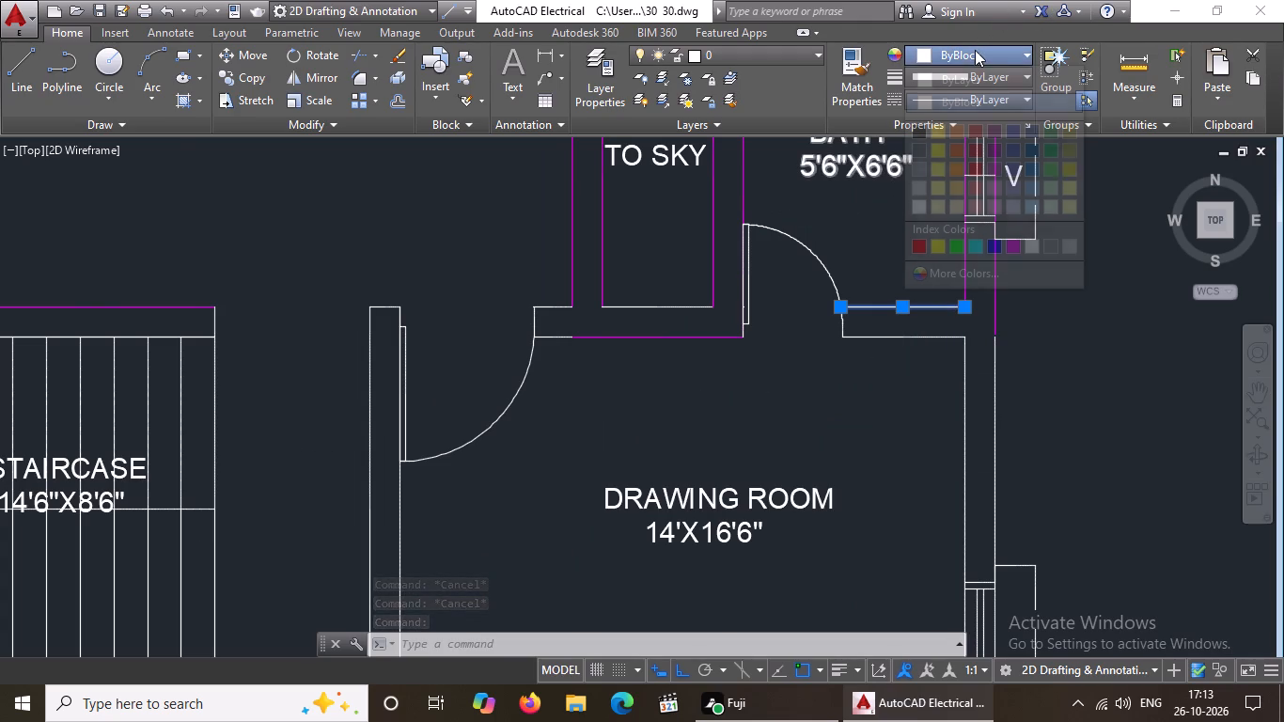
left_click(1006, 245)
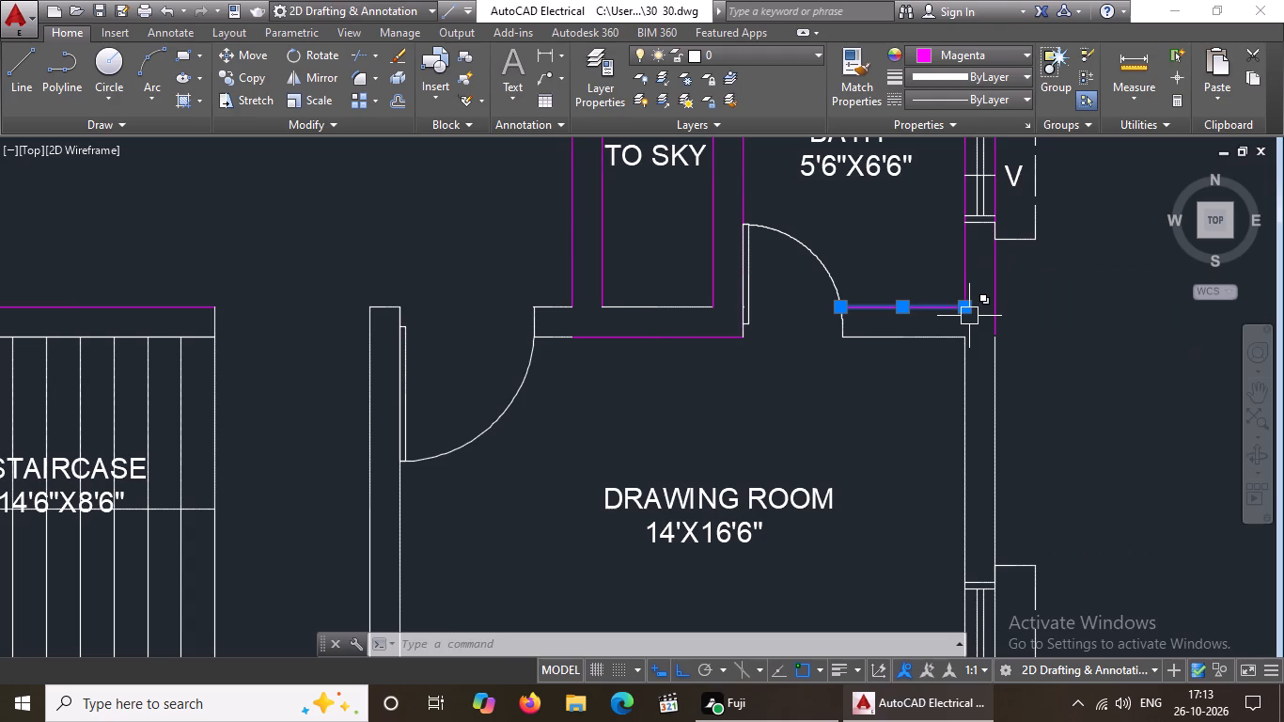
left_click(925, 342)
left_click(983, 49)
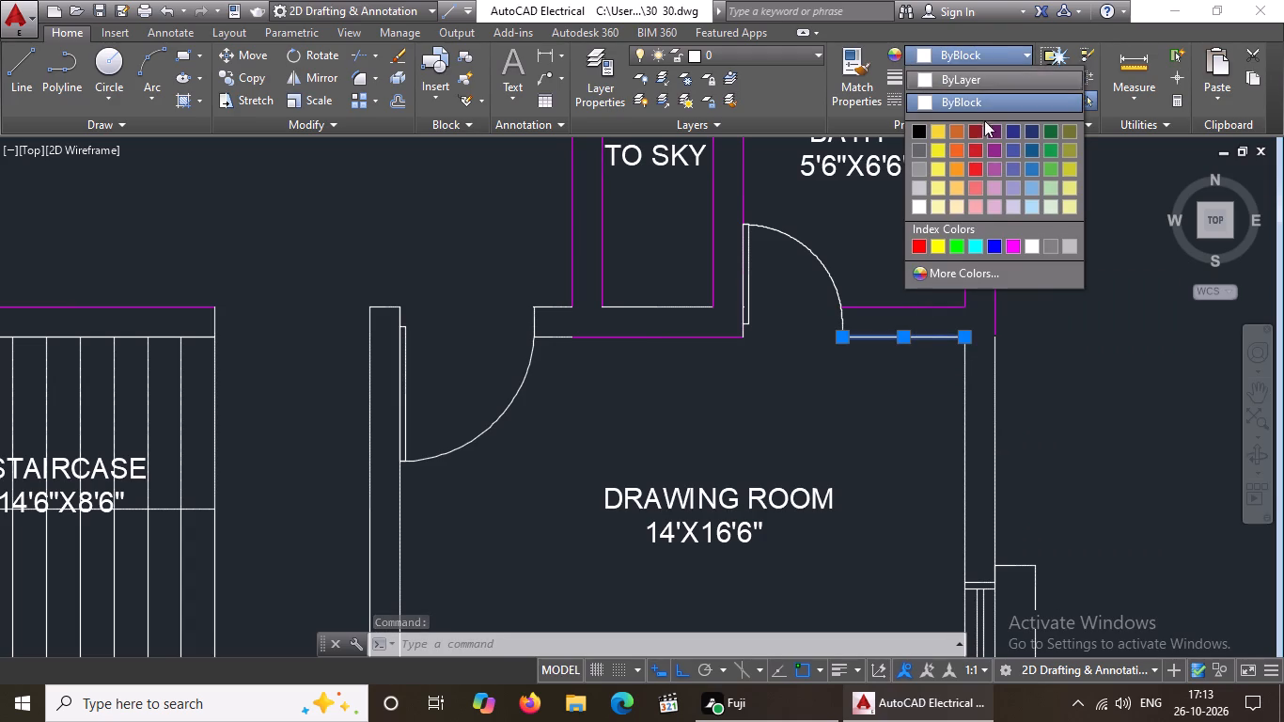
left_click(1016, 246)
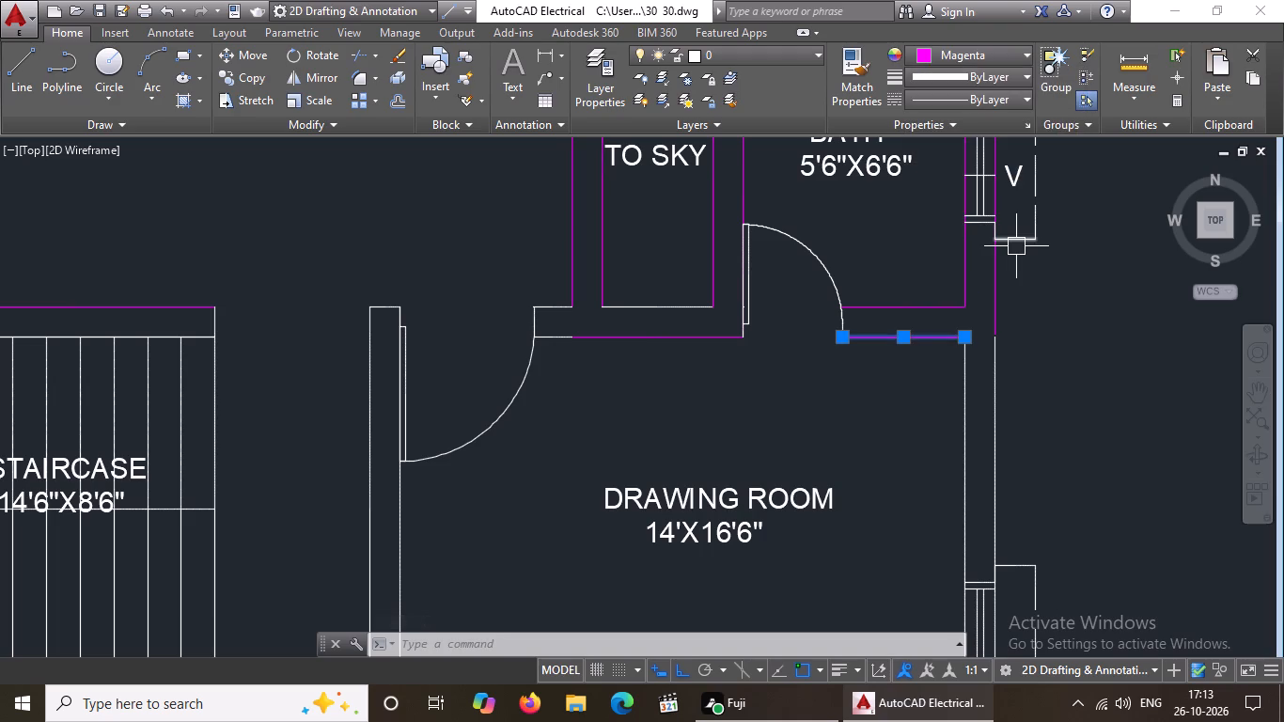
Change the small open-to-sky area's bottom line and the two short wall lines beside the drawing room door to magenta.
left_click(671, 307)
left_click(967, 49)
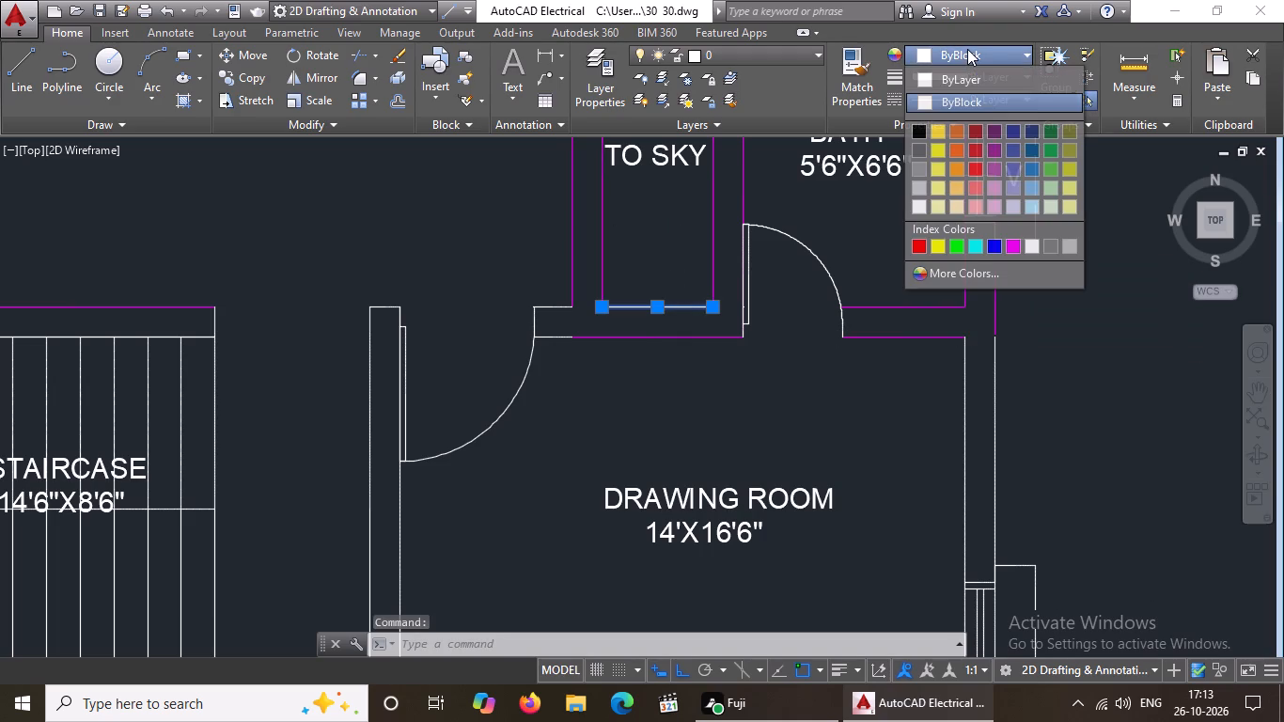
left_click(1008, 241)
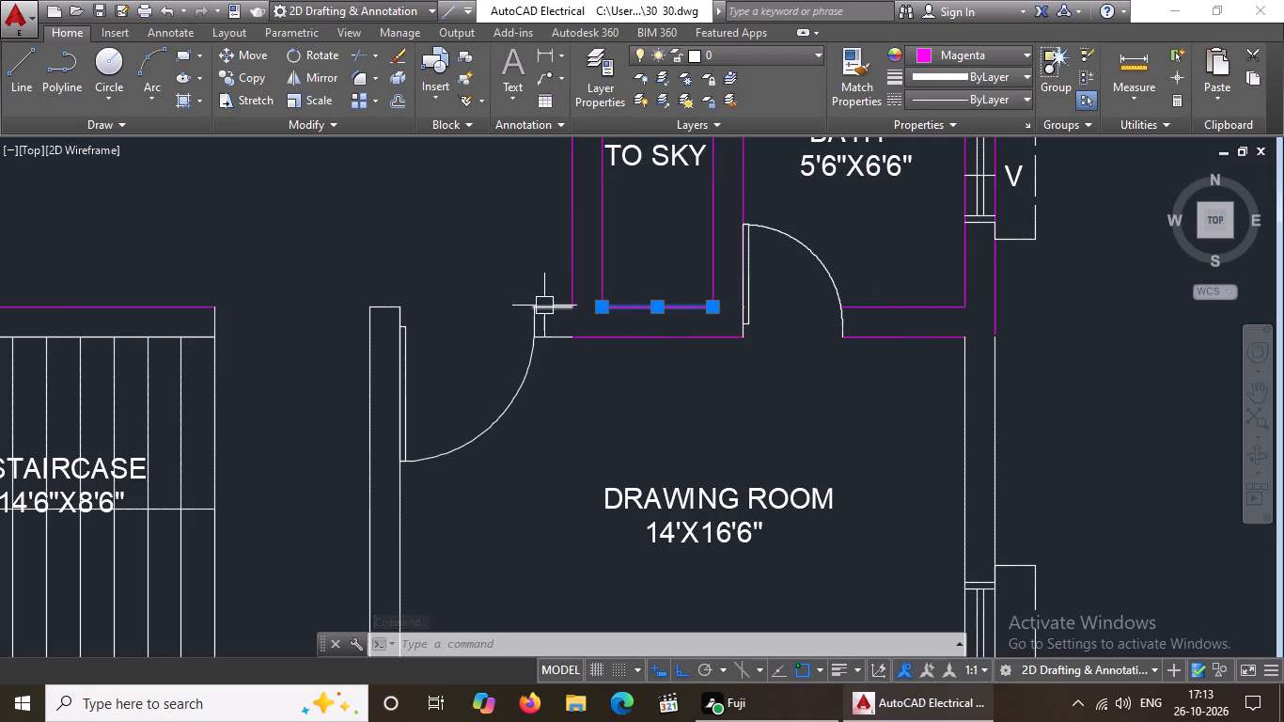
left_click(499, 285)
left_click(605, 349)
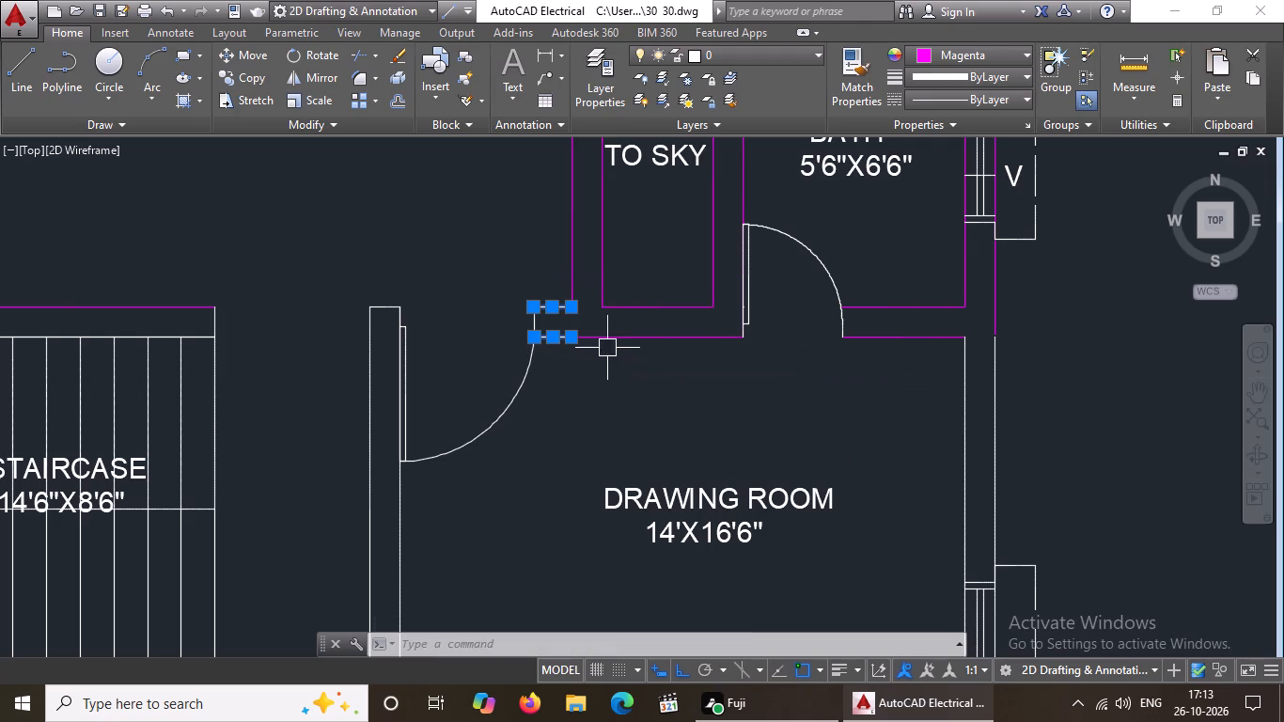
left_click(964, 51)
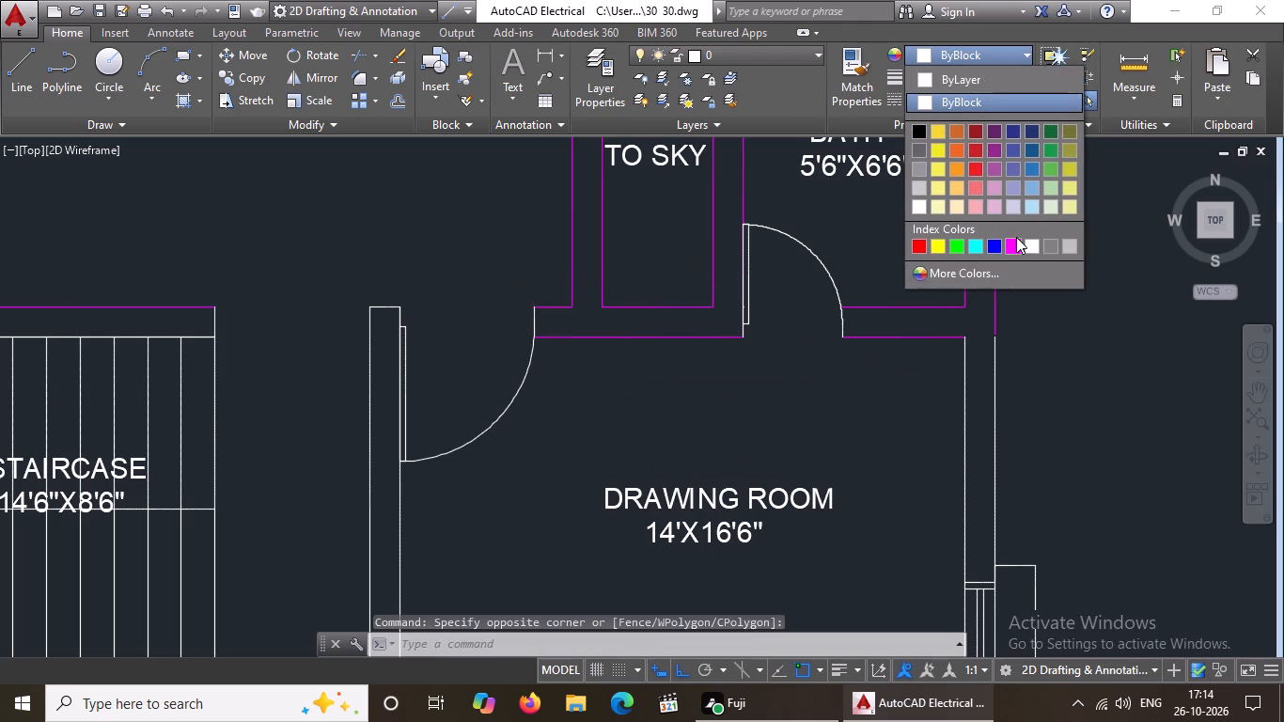
left_click(1015, 238)
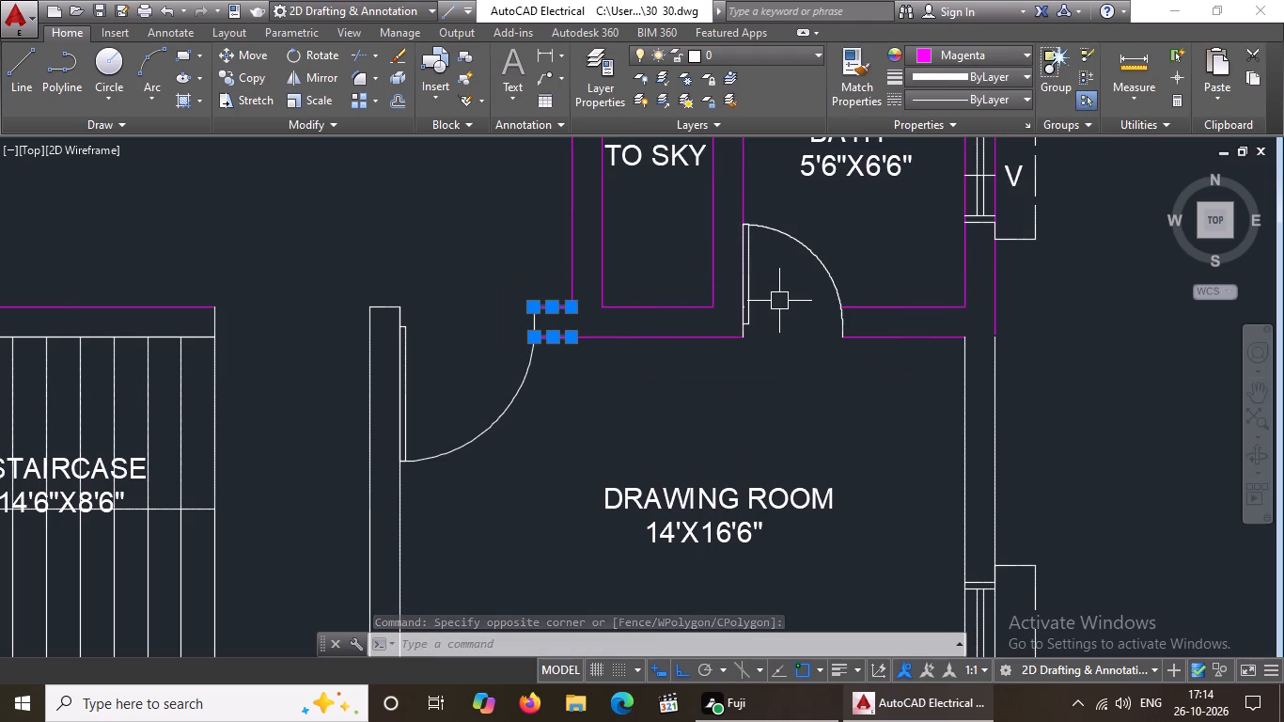
key("Escape")
Change the outer wall line running along the staircase and terrace to magenta.
scroll(780, 252, "down", 4)
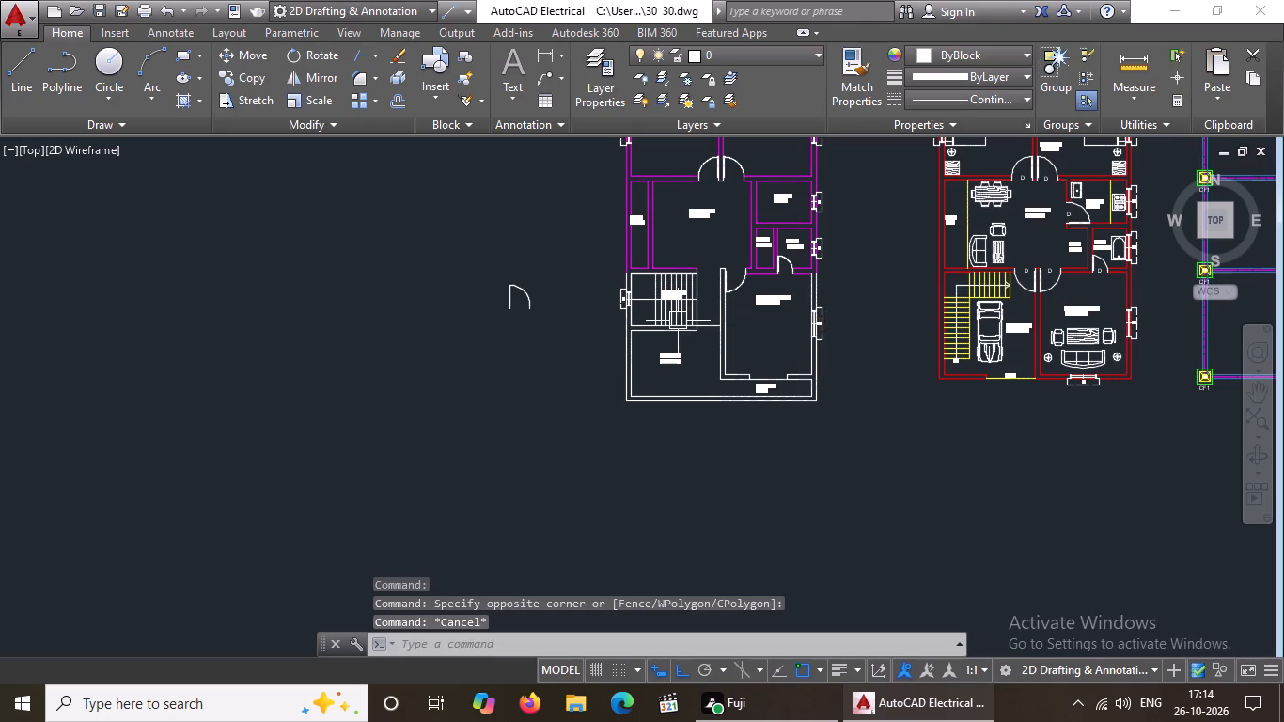
scroll(648, 317, "up", 2)
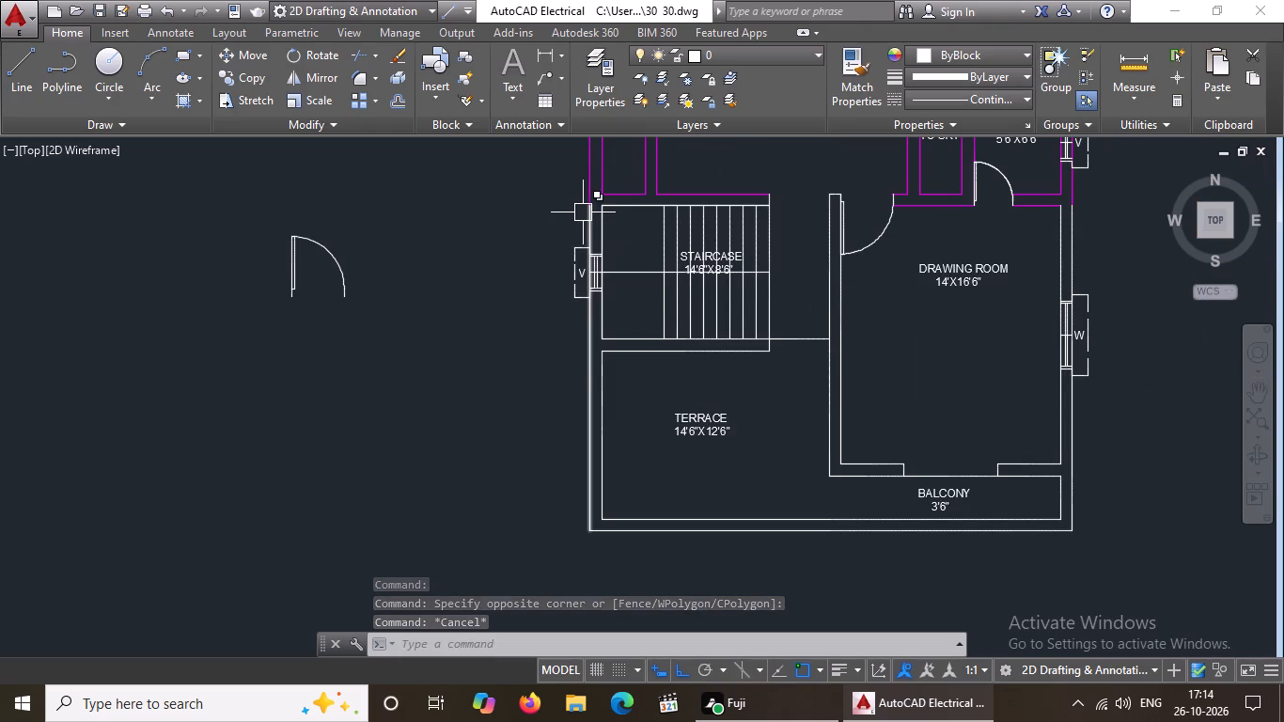
left_click(587, 220)
left_click(947, 48)
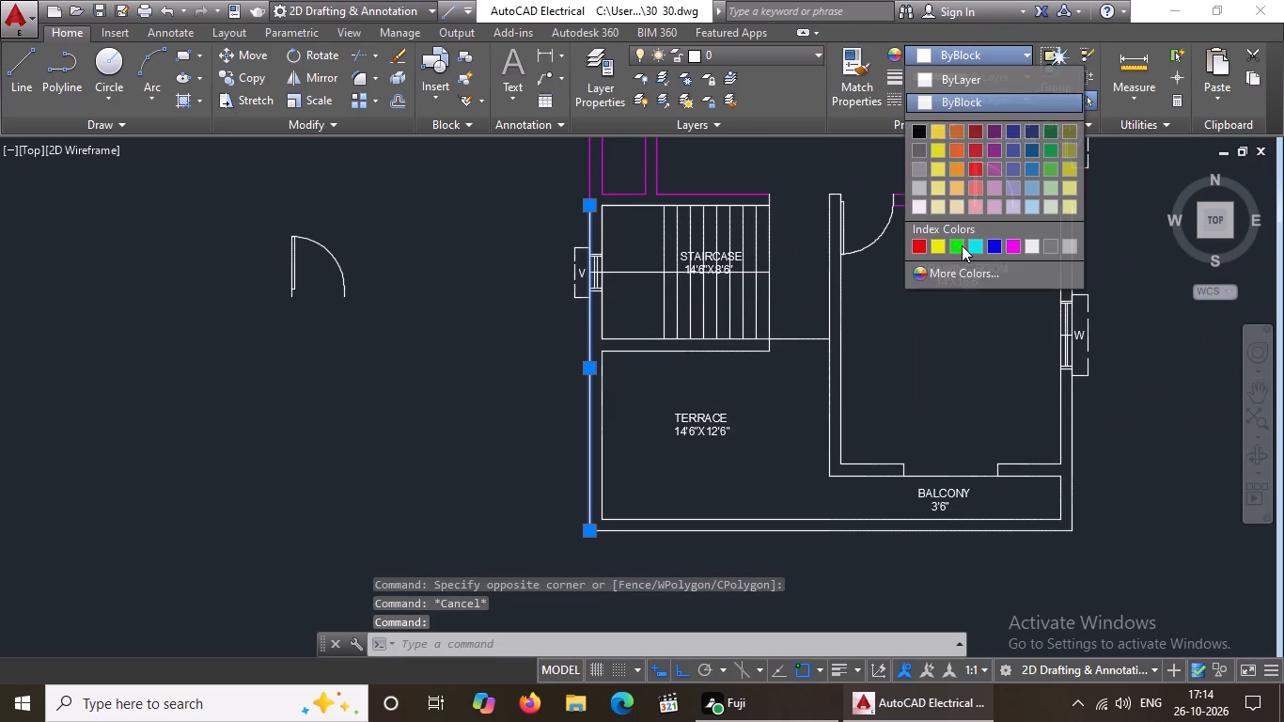
left_click(1012, 244)
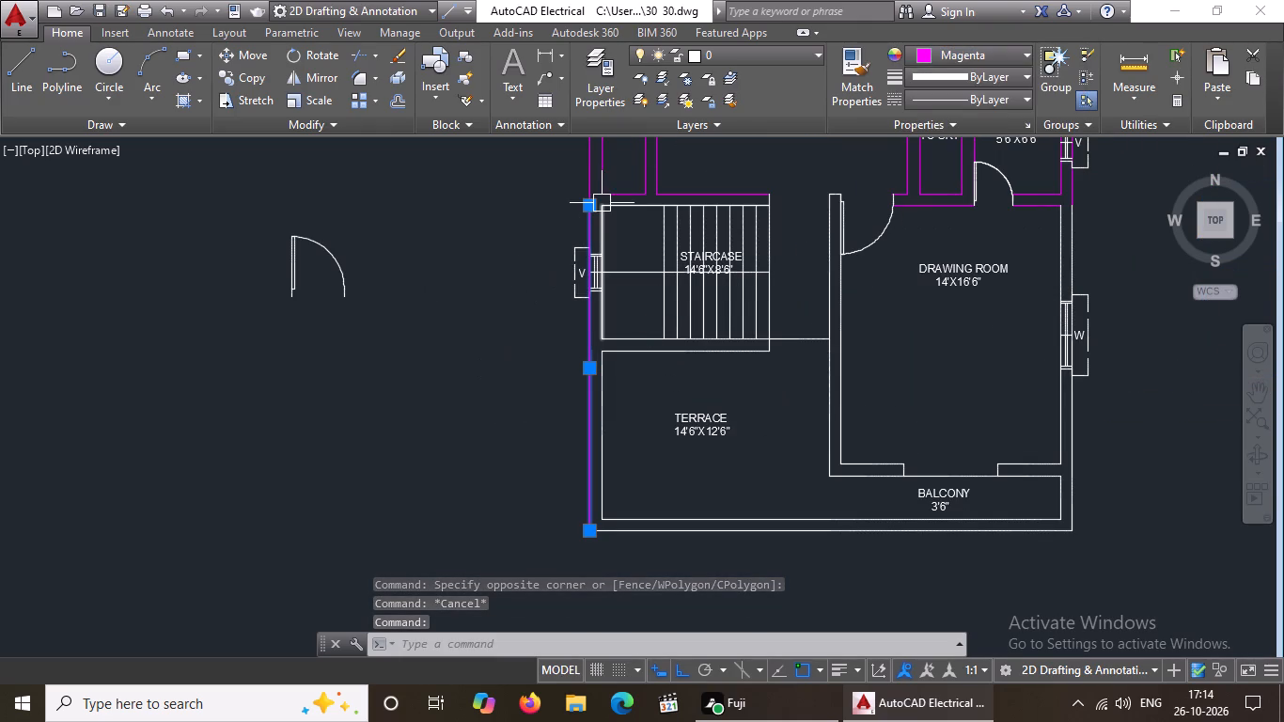
left_click(605, 215)
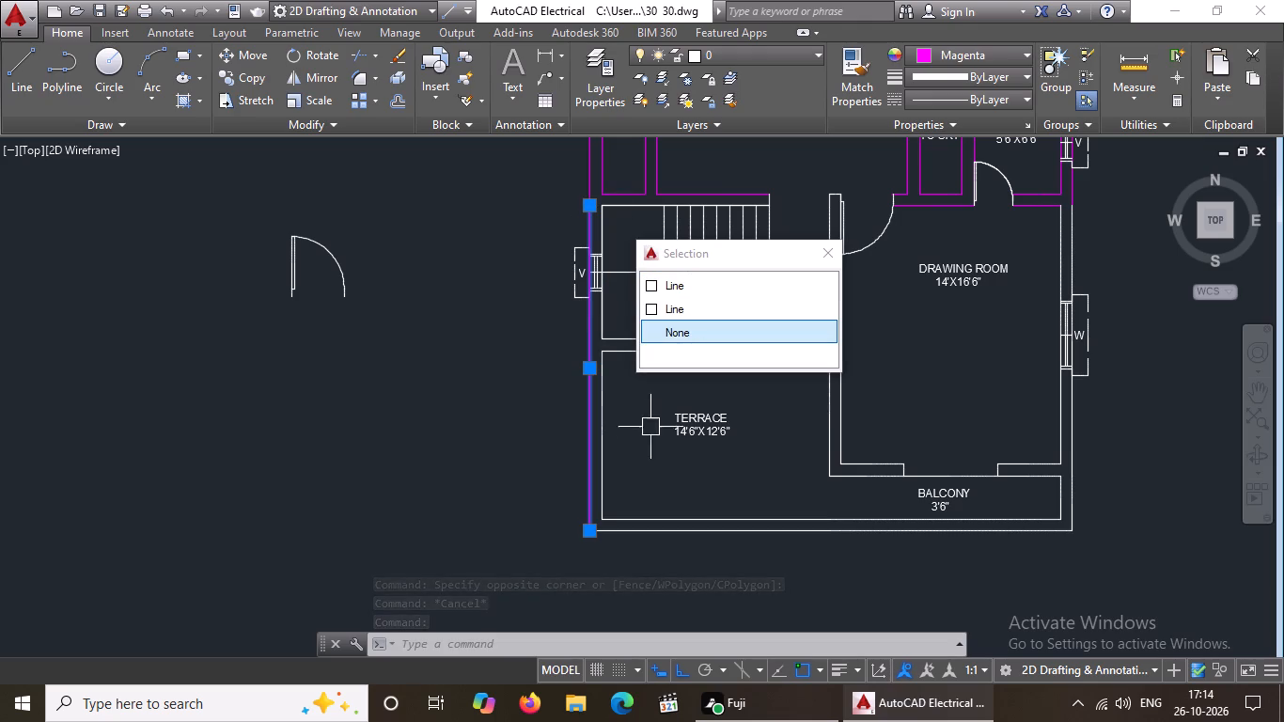
key("Escape")
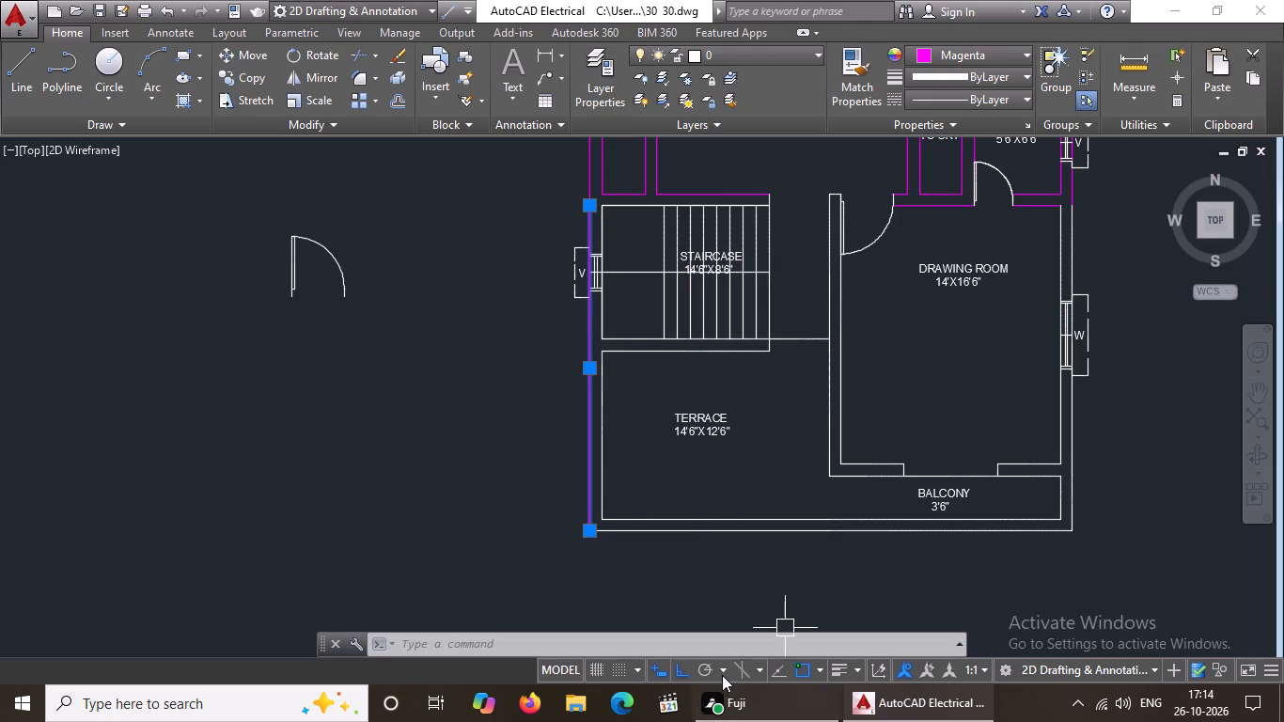
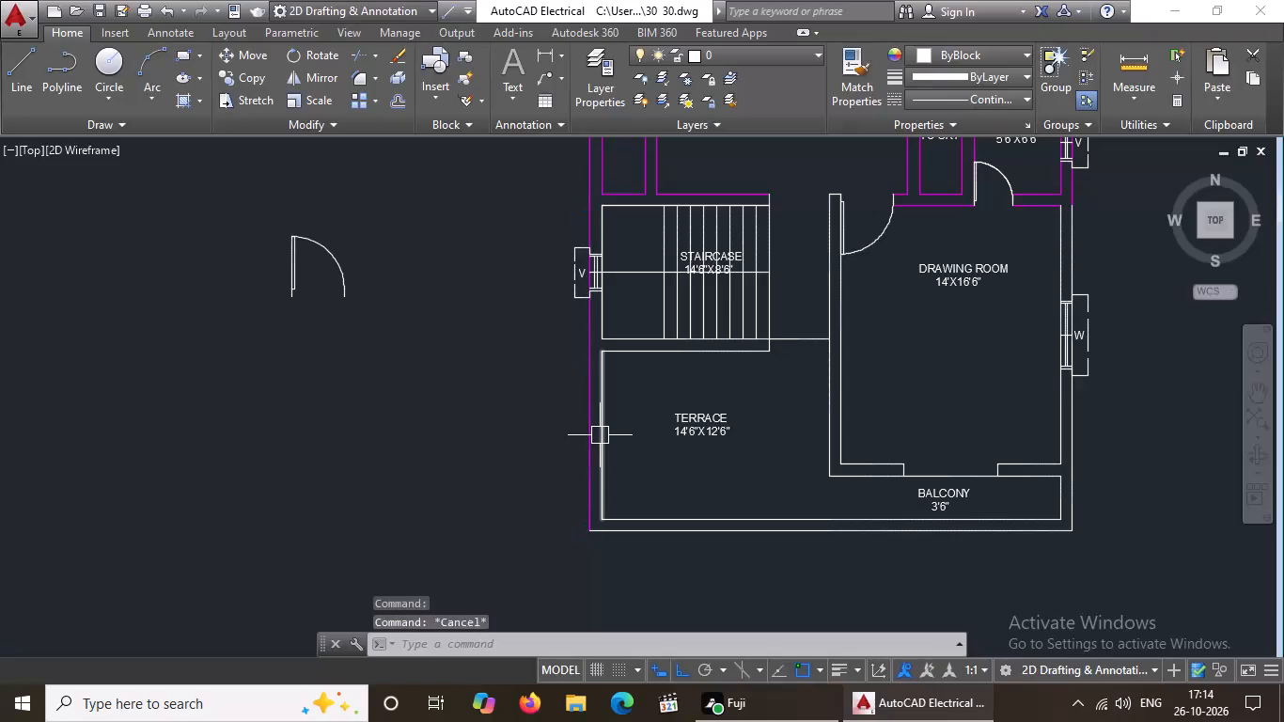
Change the terrace's inner side wall line, next to the magenta outer wall line, to magenta.
left_click(600, 435)
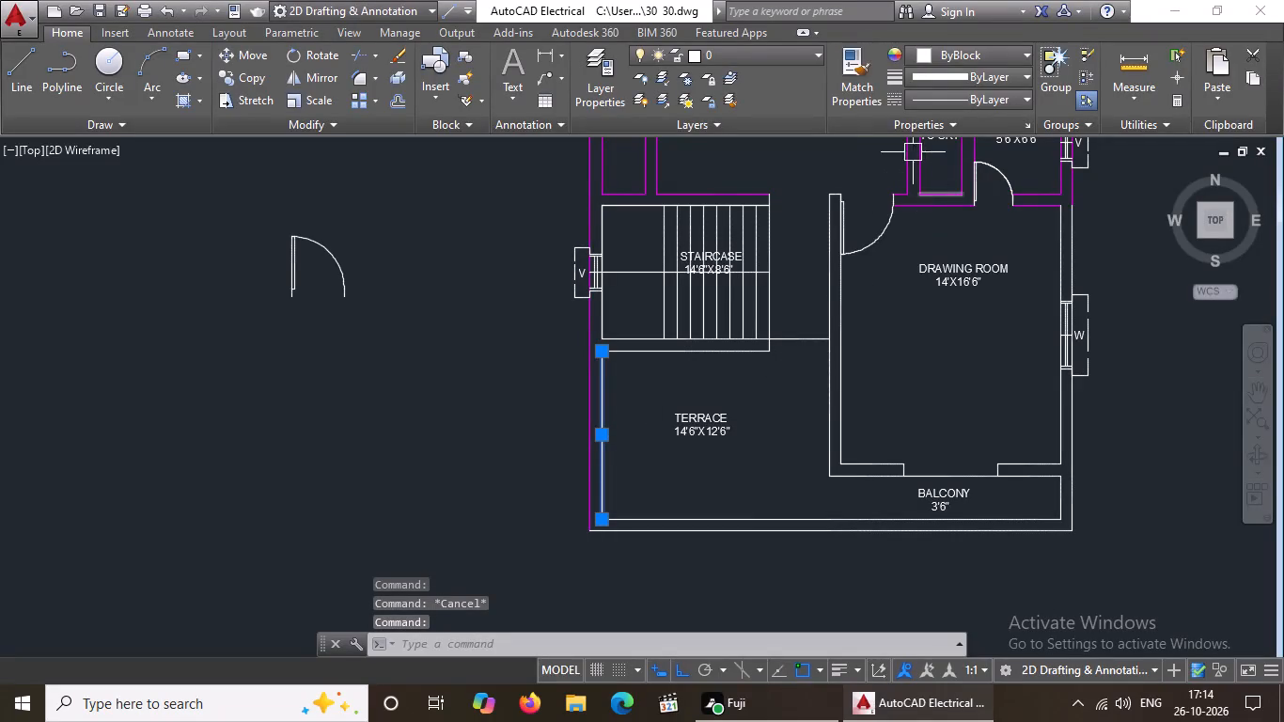
left_click(963, 54)
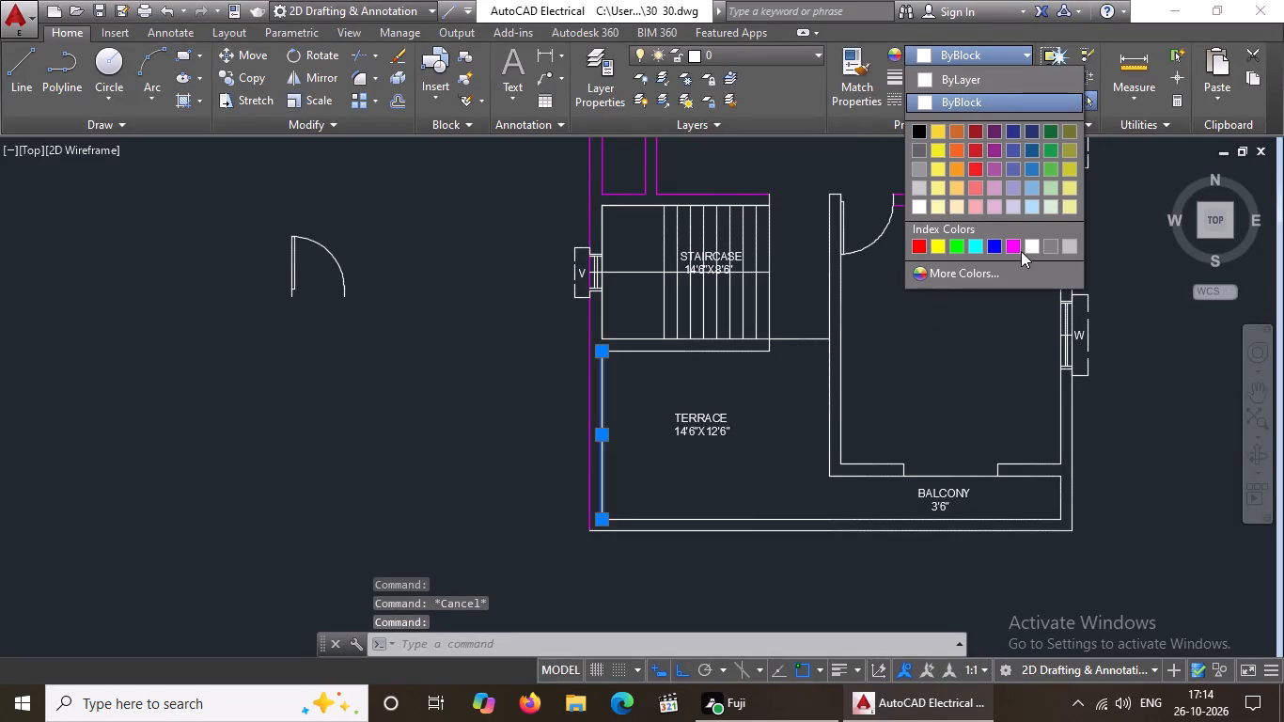
left_click(1012, 235)
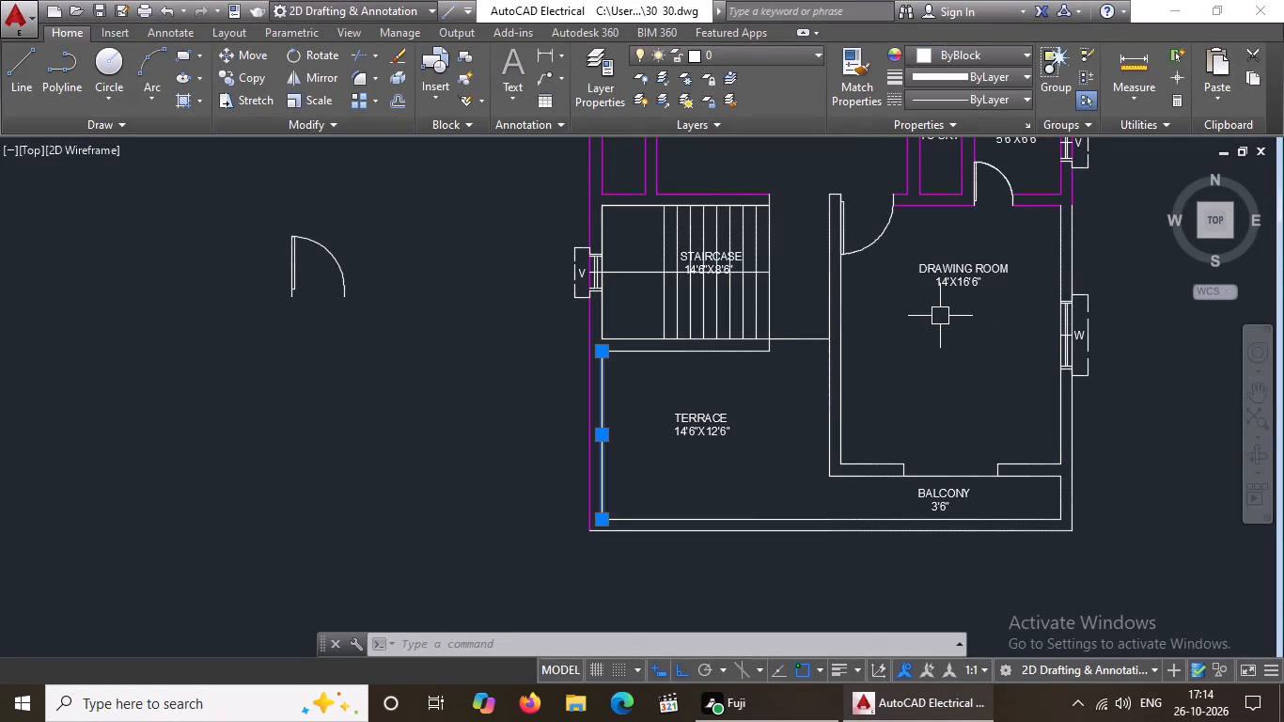
left_click(1005, 57)
left_click(1017, 239)
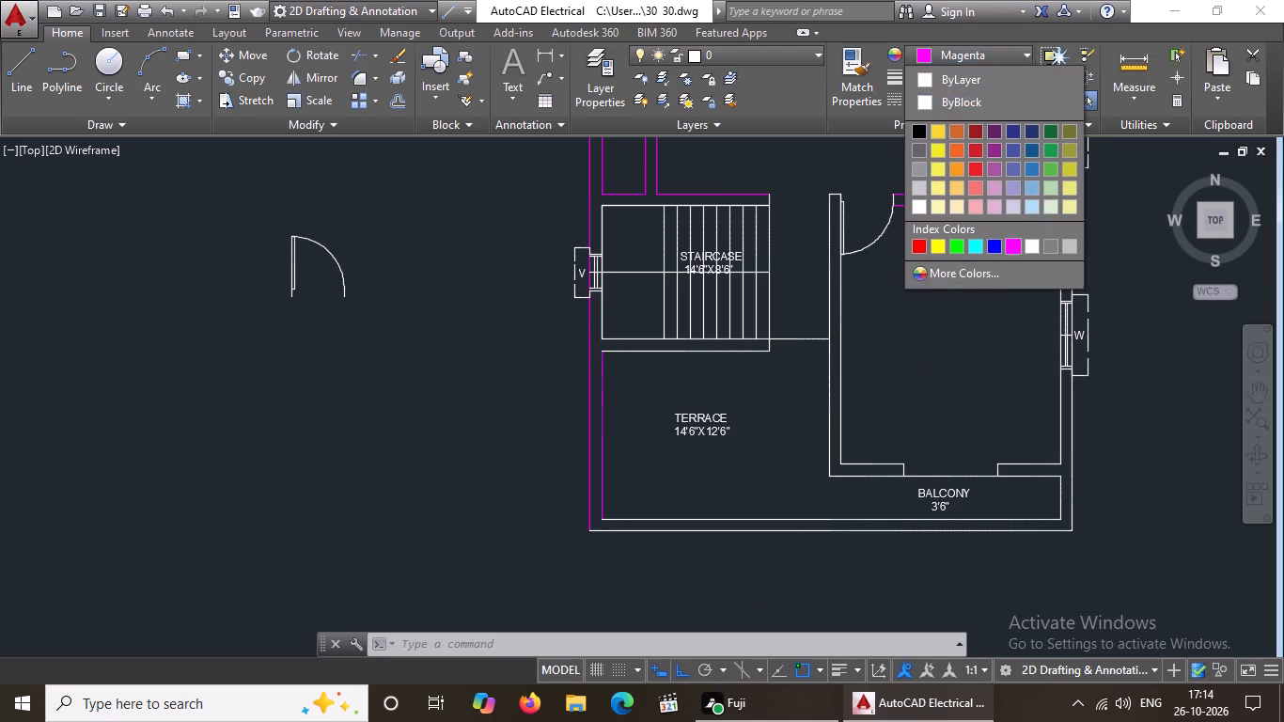
key("Escape")
Change the two long parallel wall lines running below the terrace and balcony to magenta.
left_click(662, 533)
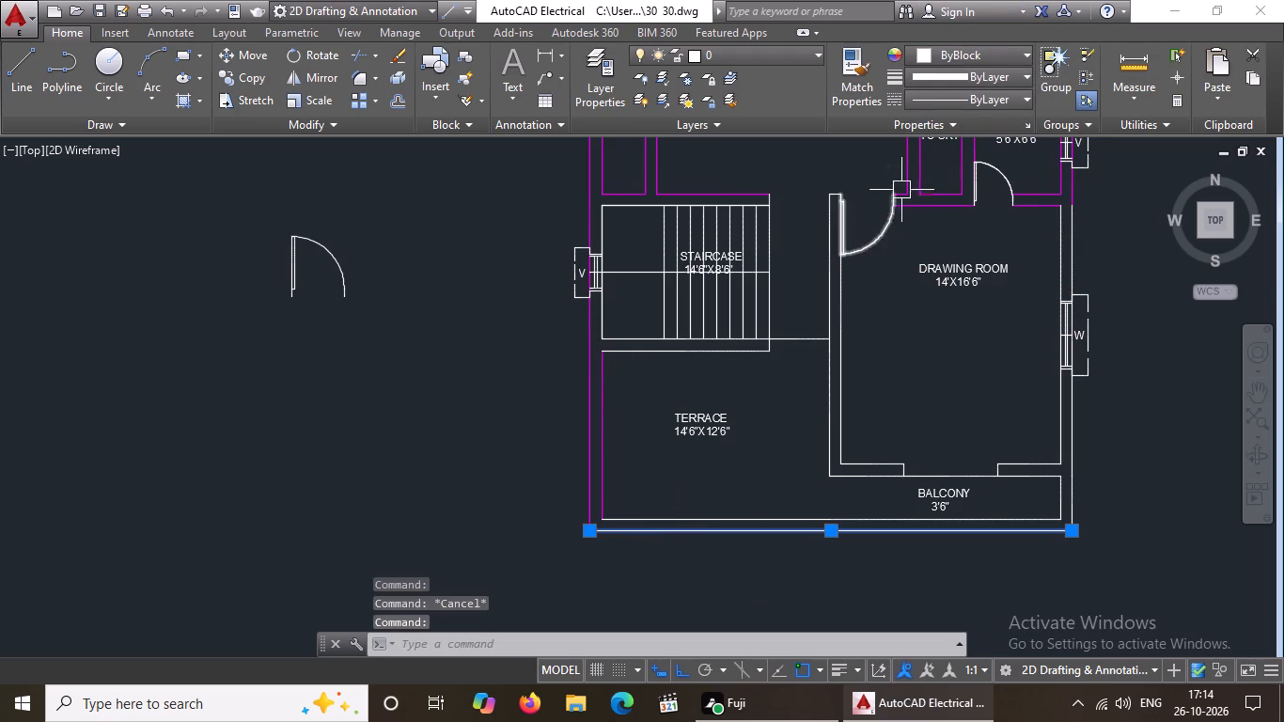
left_click(967, 54)
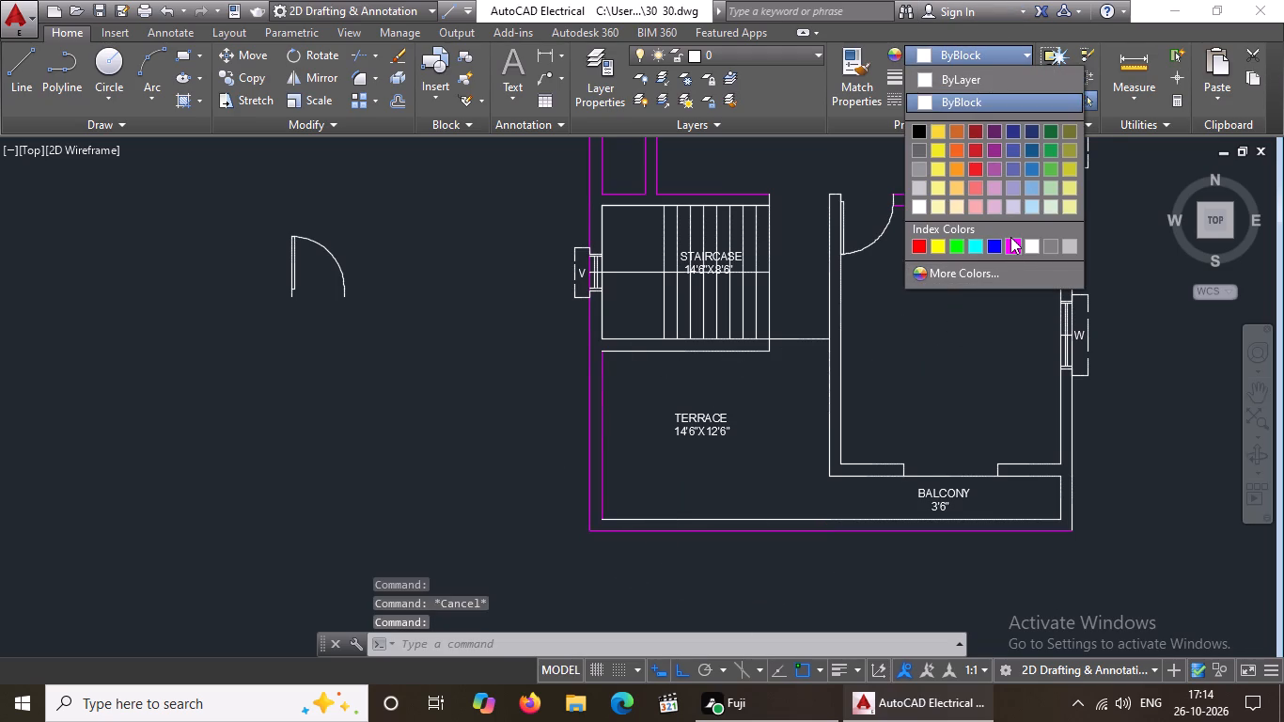
left_click(1010, 237)
left_click(710, 518)
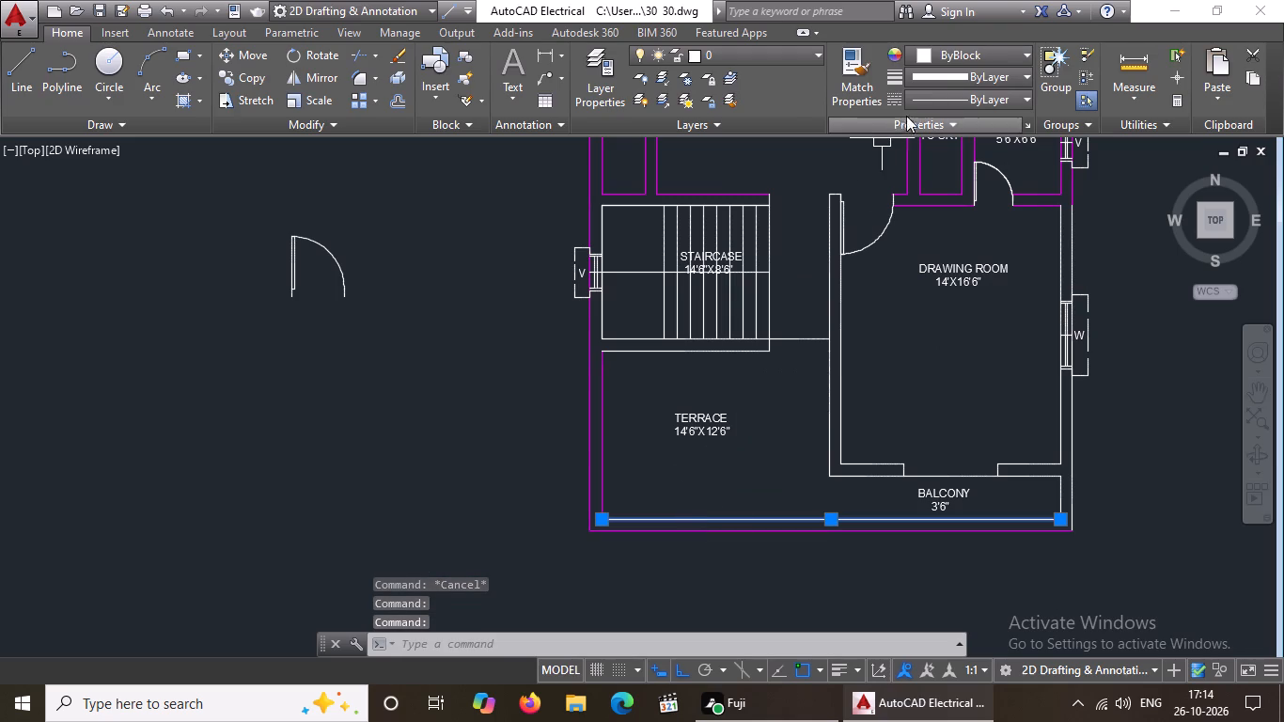
left_click(932, 47)
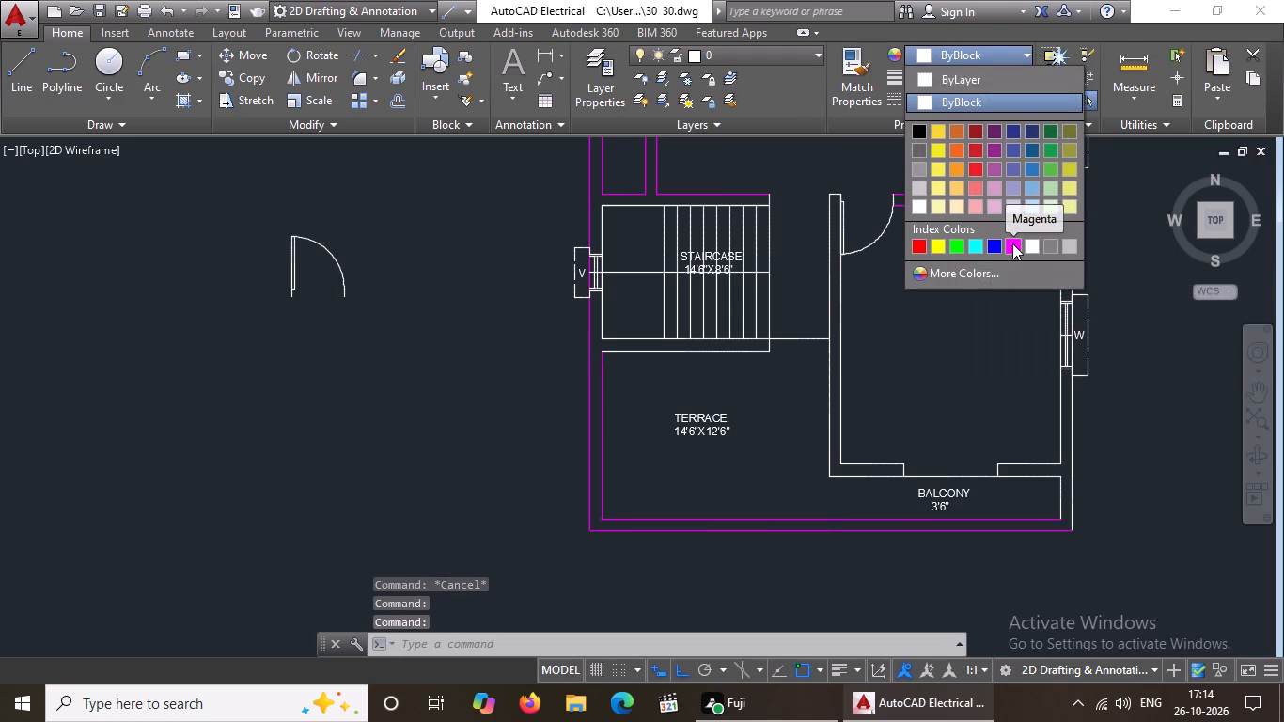
left_click(1012, 243)
key("Escape")
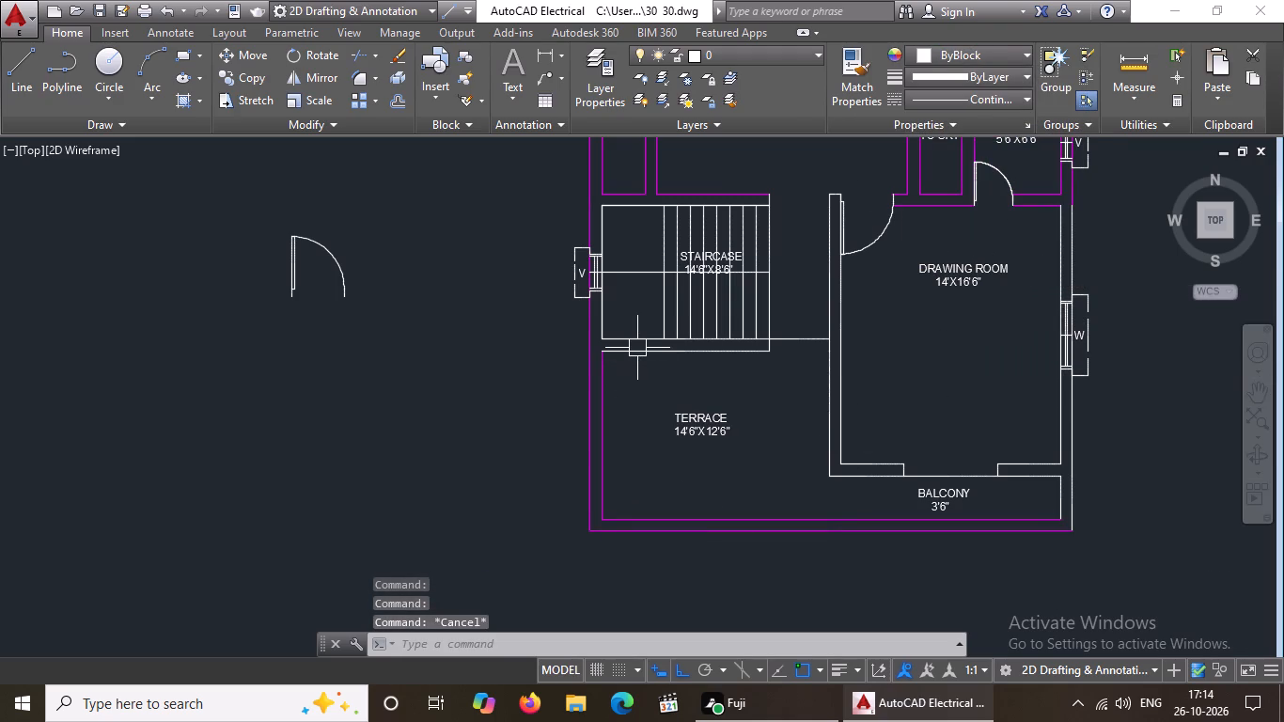
Change the terrace-side line of the wall between the staircase and the terrace to magenta.
left_click(638, 353)
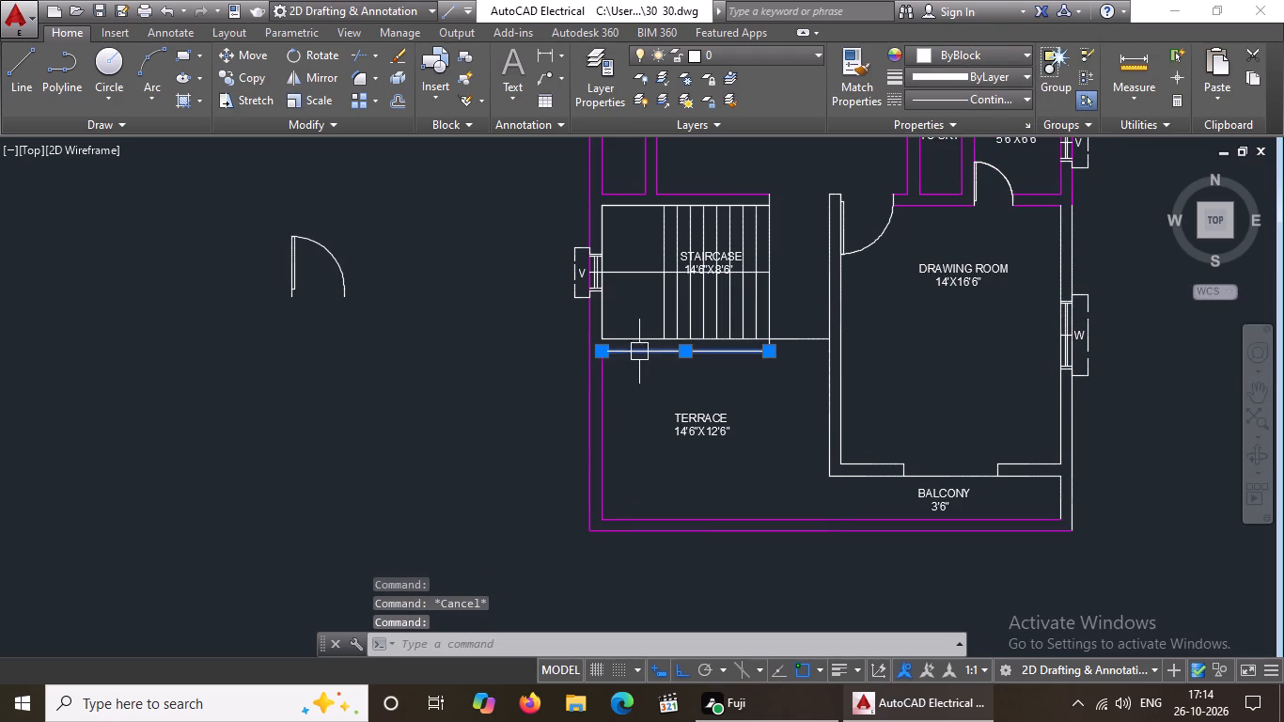
left_click(972, 52)
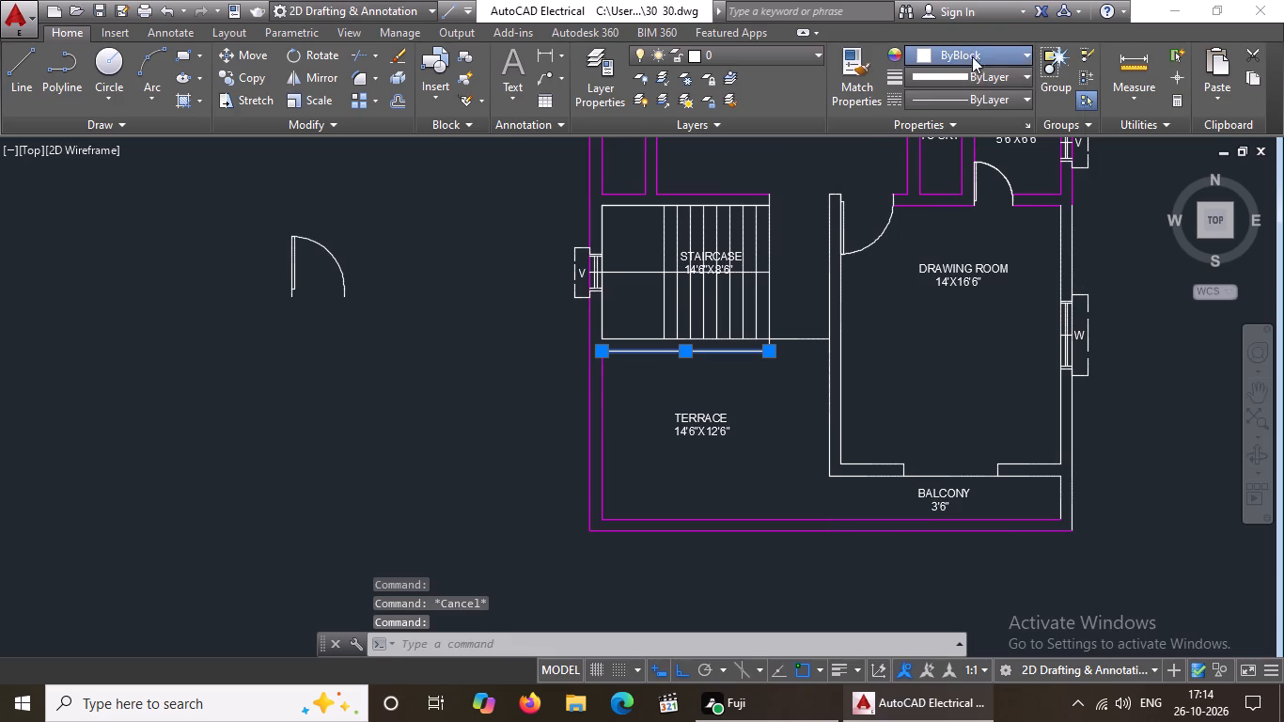
left_click(1009, 244)
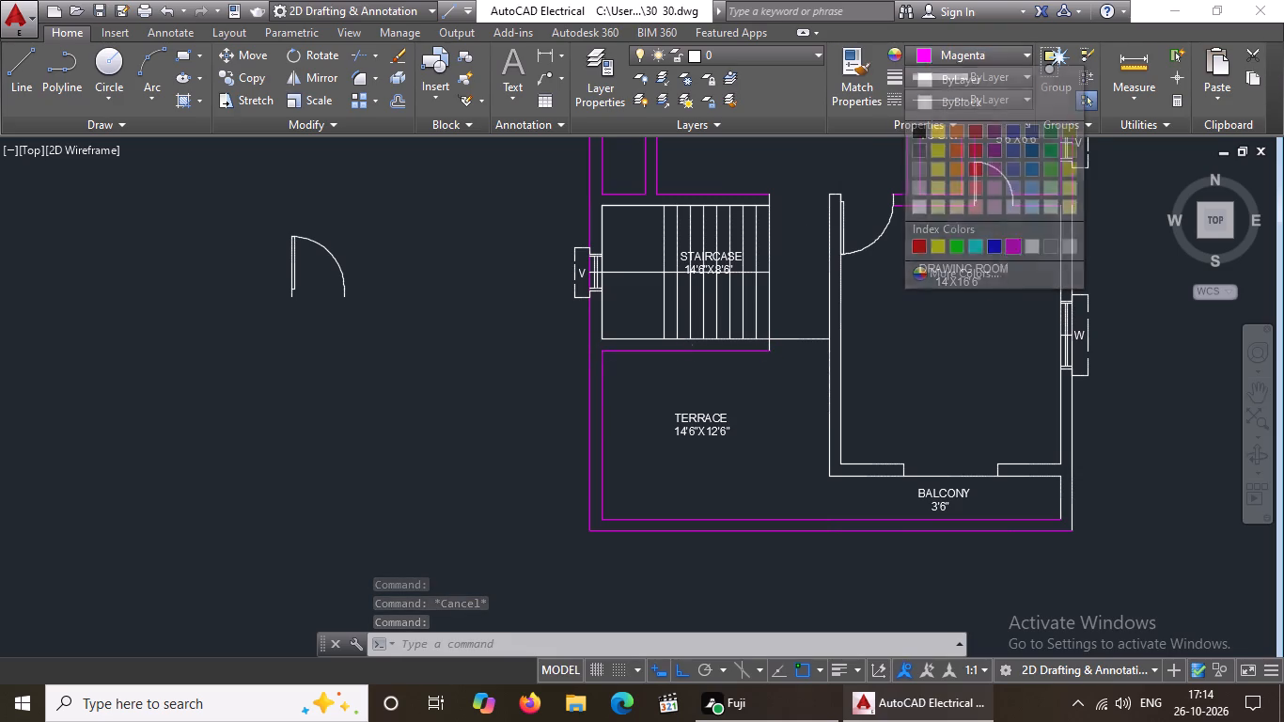
key("Escape")
Change the staircase's inner wall line on the ventilator side and its upper wall line to magenta.
left_click(604, 310)
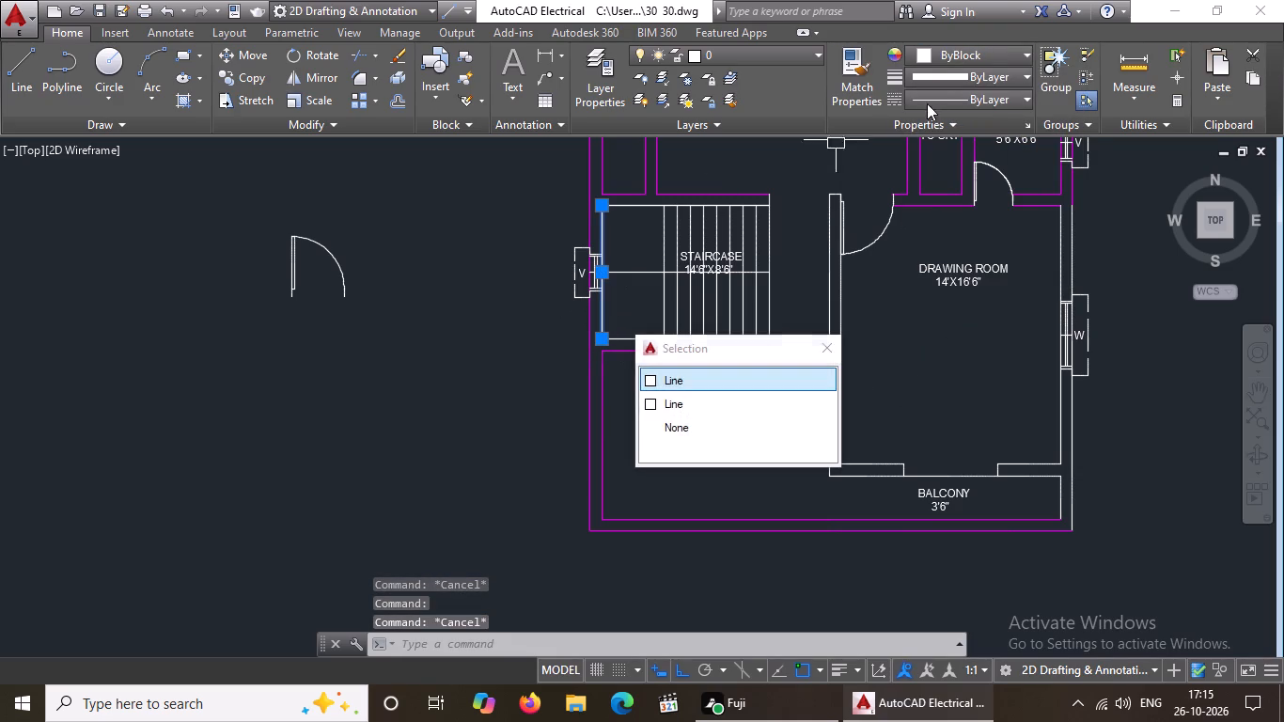
left_click(978, 48)
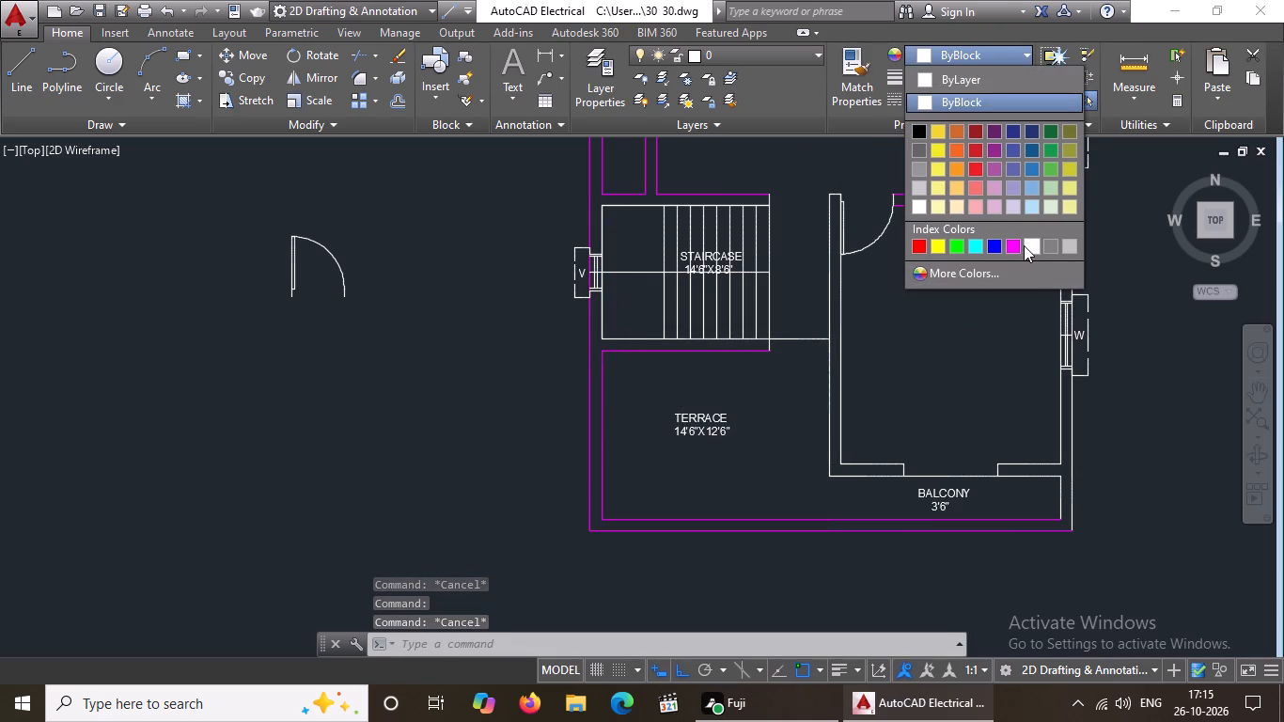
left_click(1011, 244)
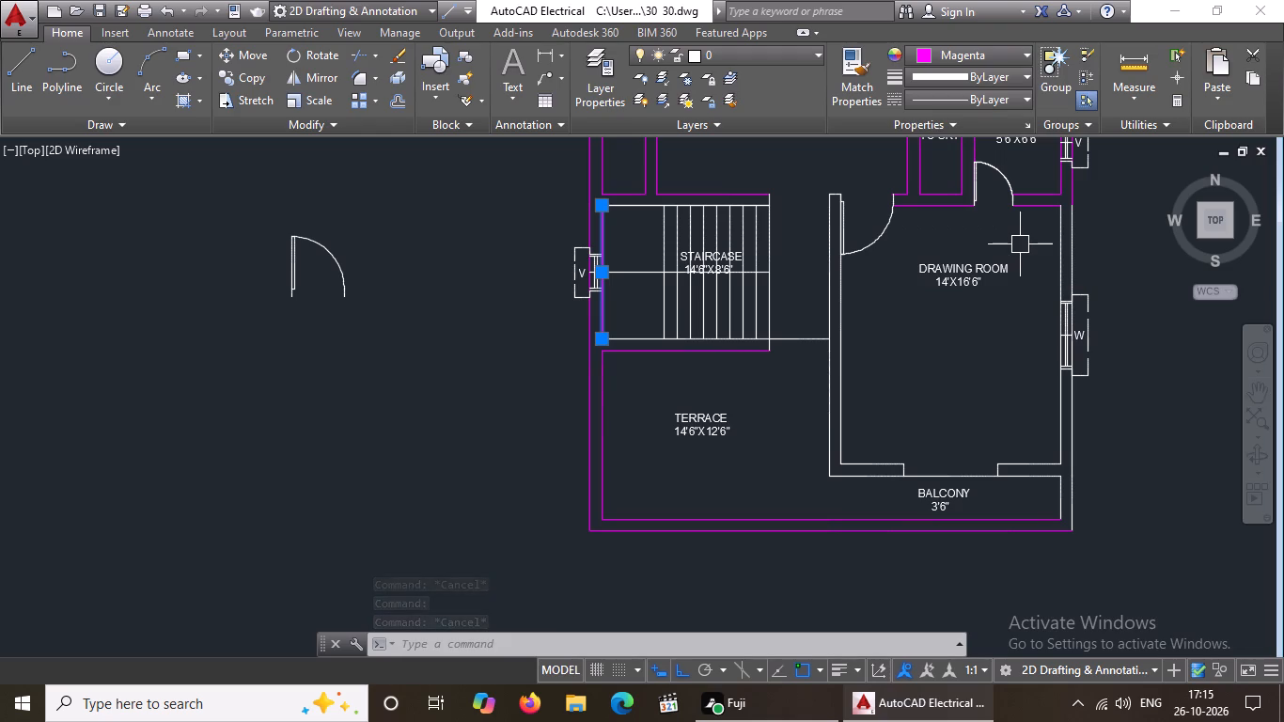
scroll(675, 212, "up", 1)
left_click(609, 205)
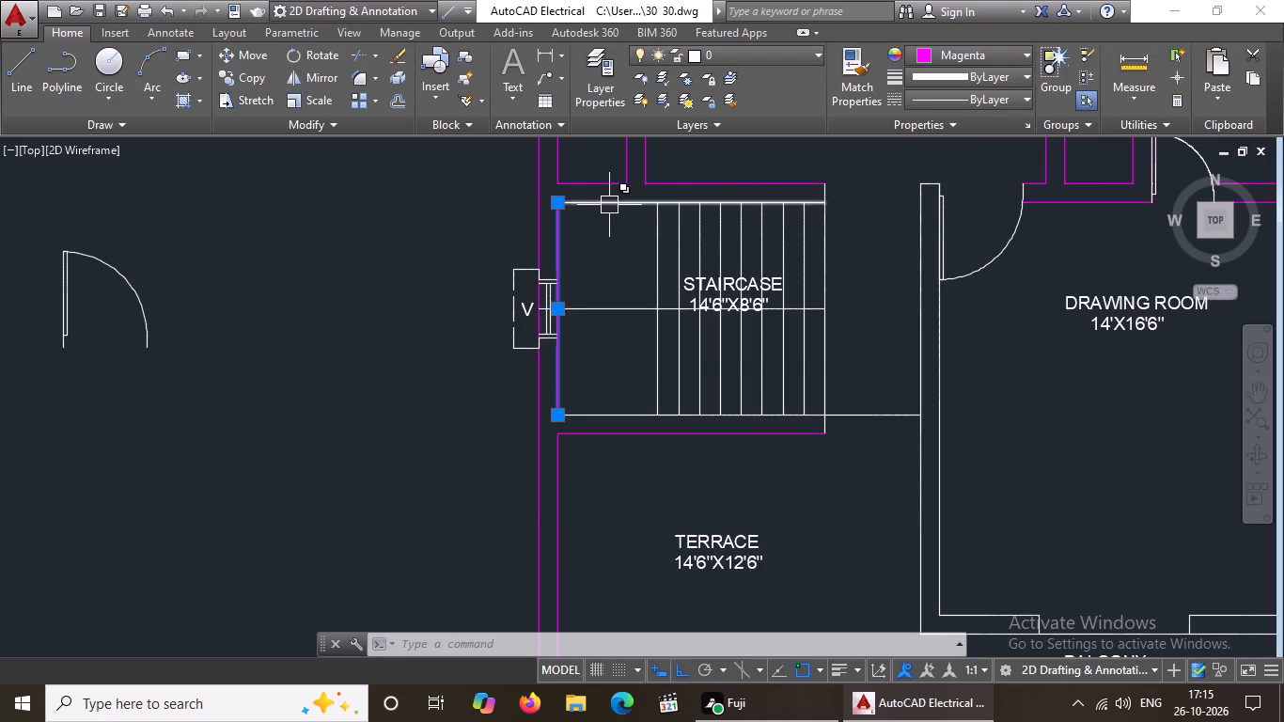
key("Escape")
key("Escape")
left_click(598, 205)
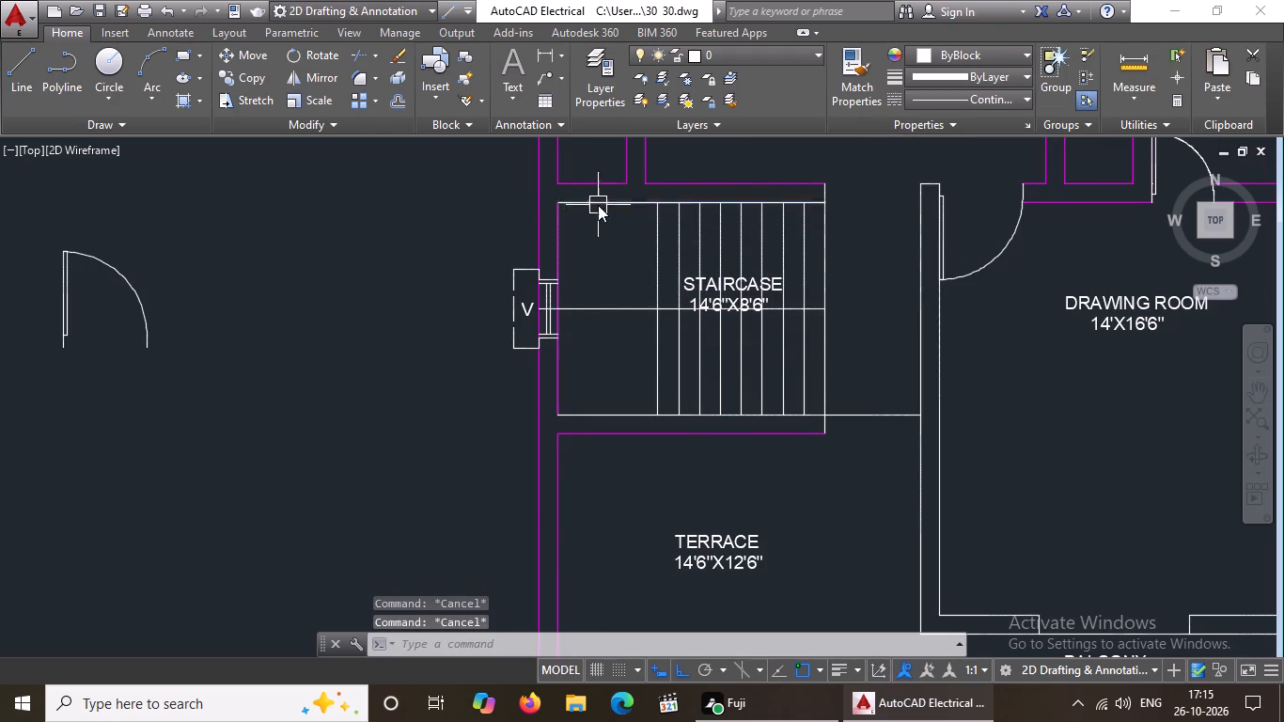
left_click(983, 48)
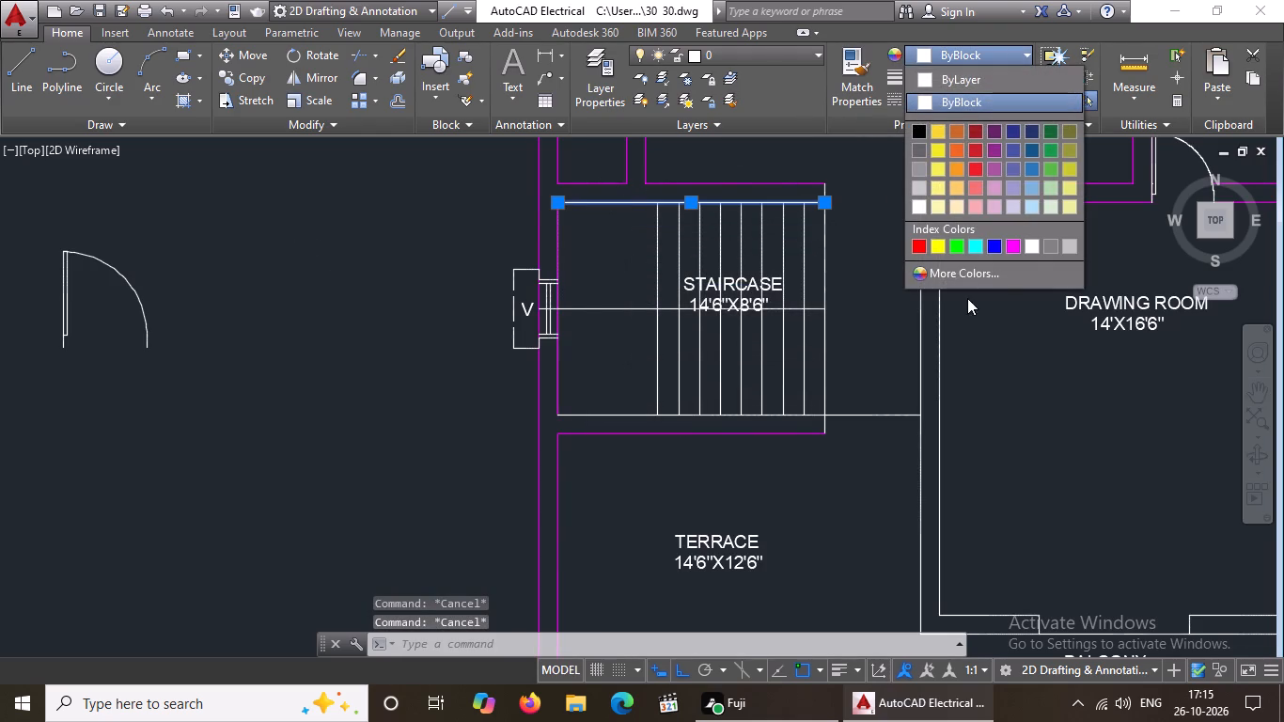
left_click(1010, 240)
key("Escape")
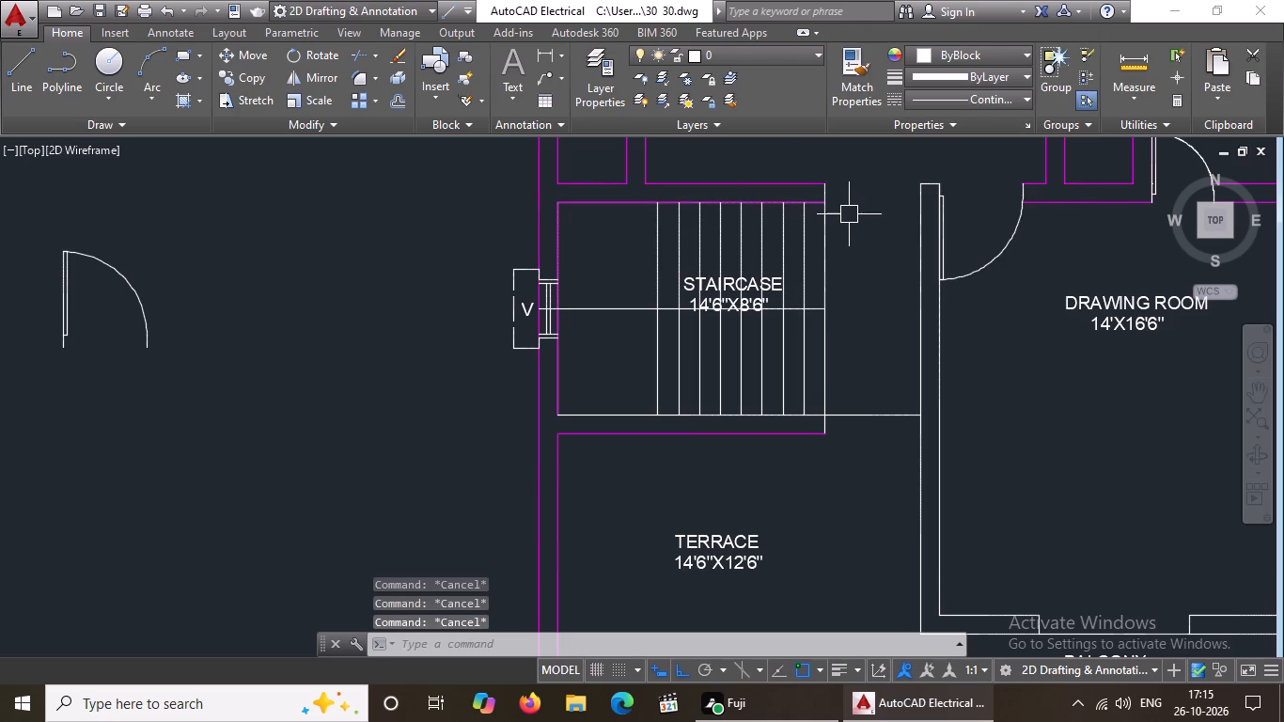
key("Escape")
Trim the staircase's outermost vertical line where it crosses the wall thickness above and below the stairs.
type("TR")
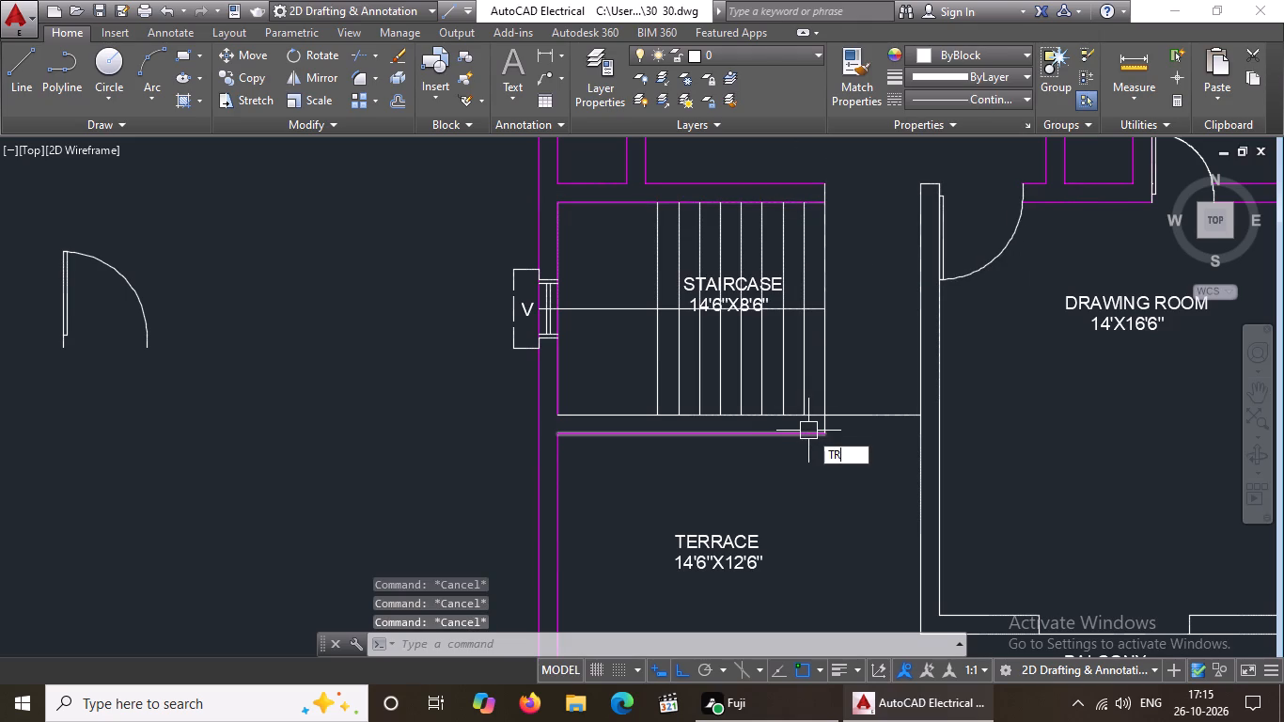
key("space")
key("space")
scroll(826, 410, "up", 2)
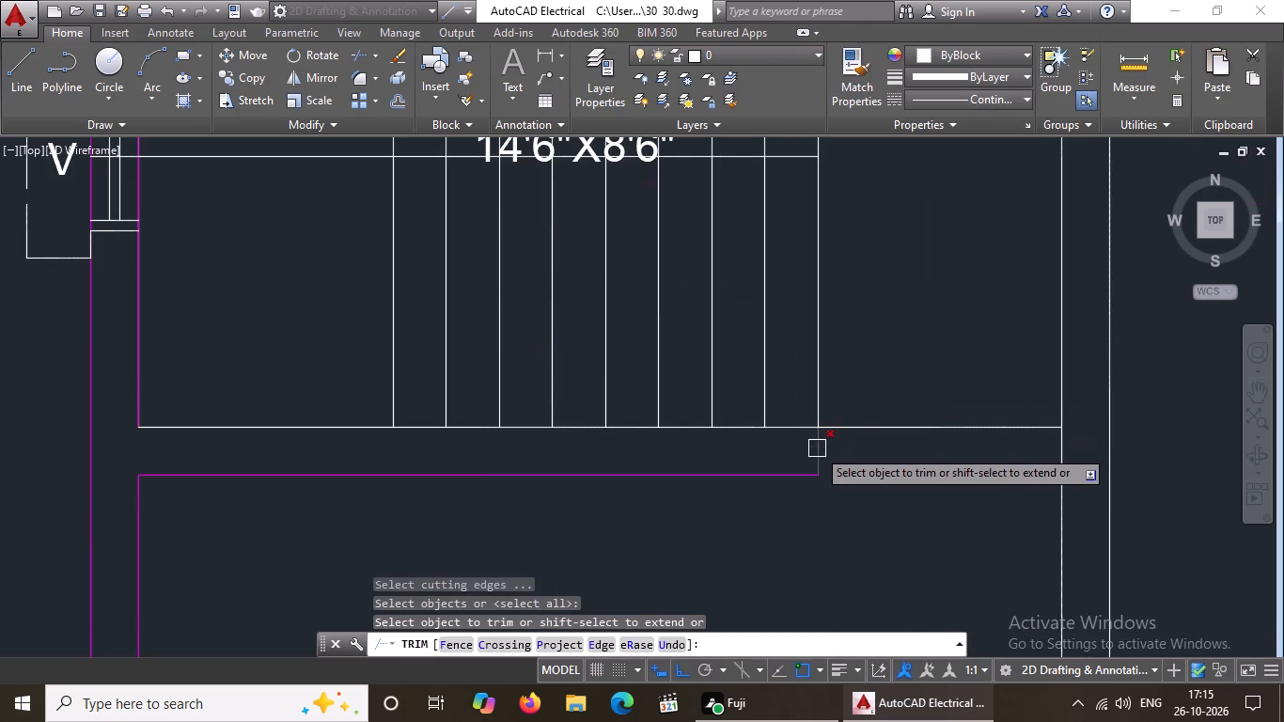
left_click(817, 448)
scroll(821, 450, "down", 2)
scroll(848, 209, "up", 2)
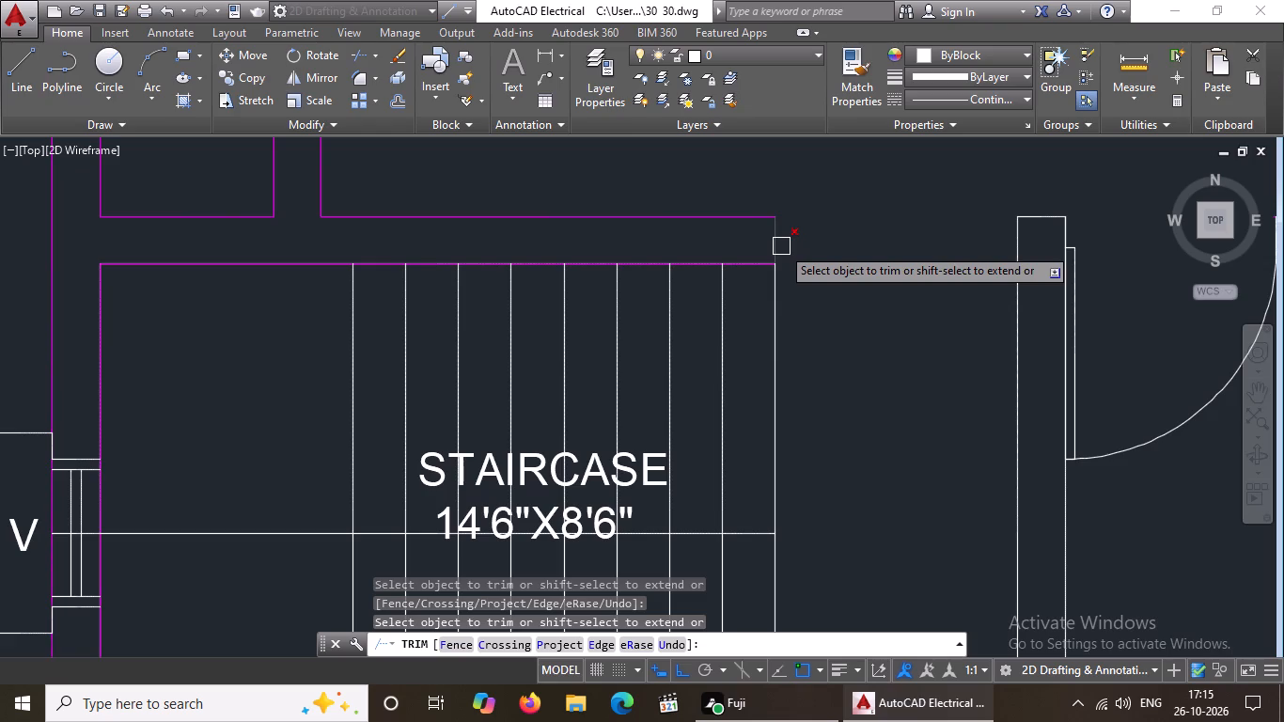
left_click(781, 246)
scroll(789, 247, "down", 4)
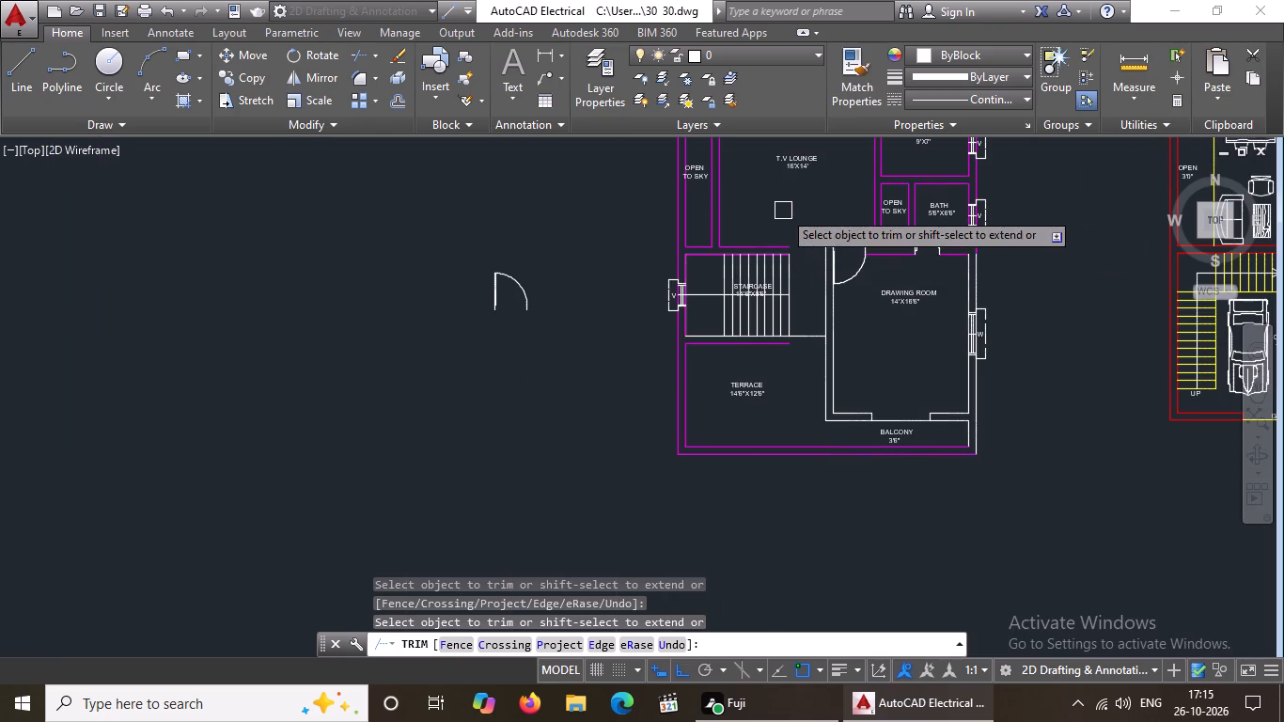
key("Escape")
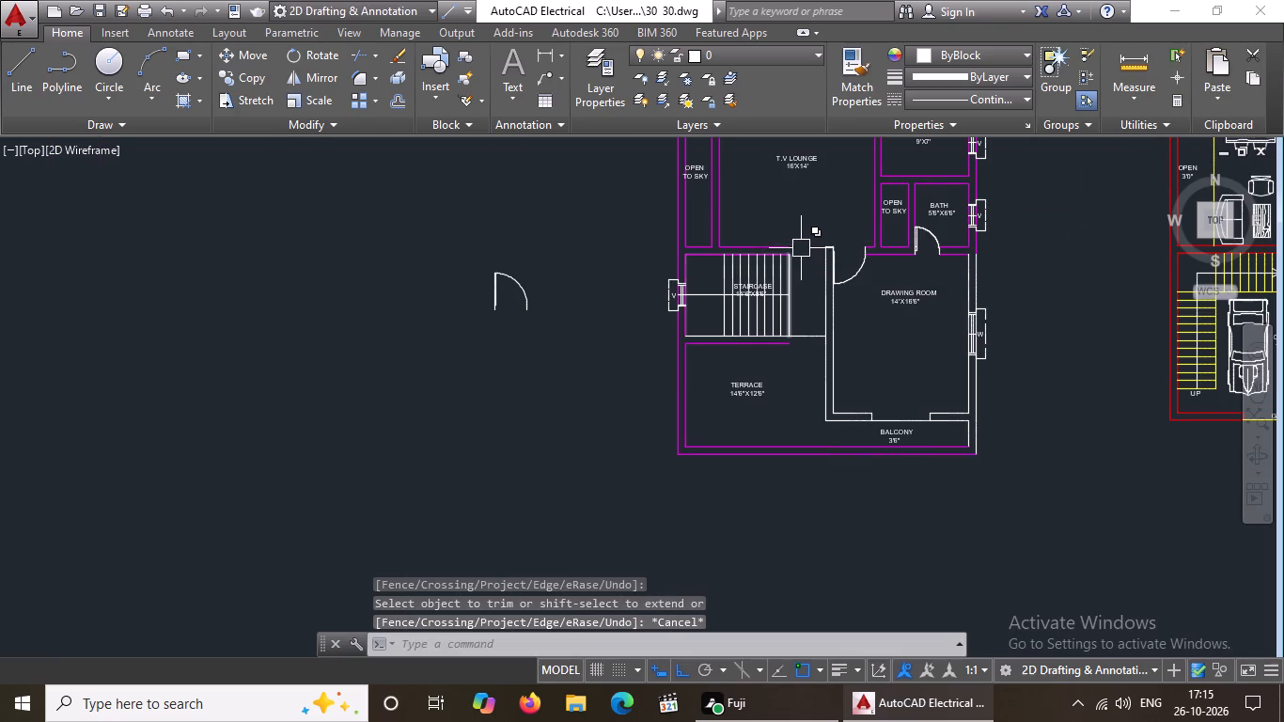
Draw a separate 9" vertical line closing the open end of the wall above the staircase.
scroll(806, 232, "up", 2)
key("Escape")
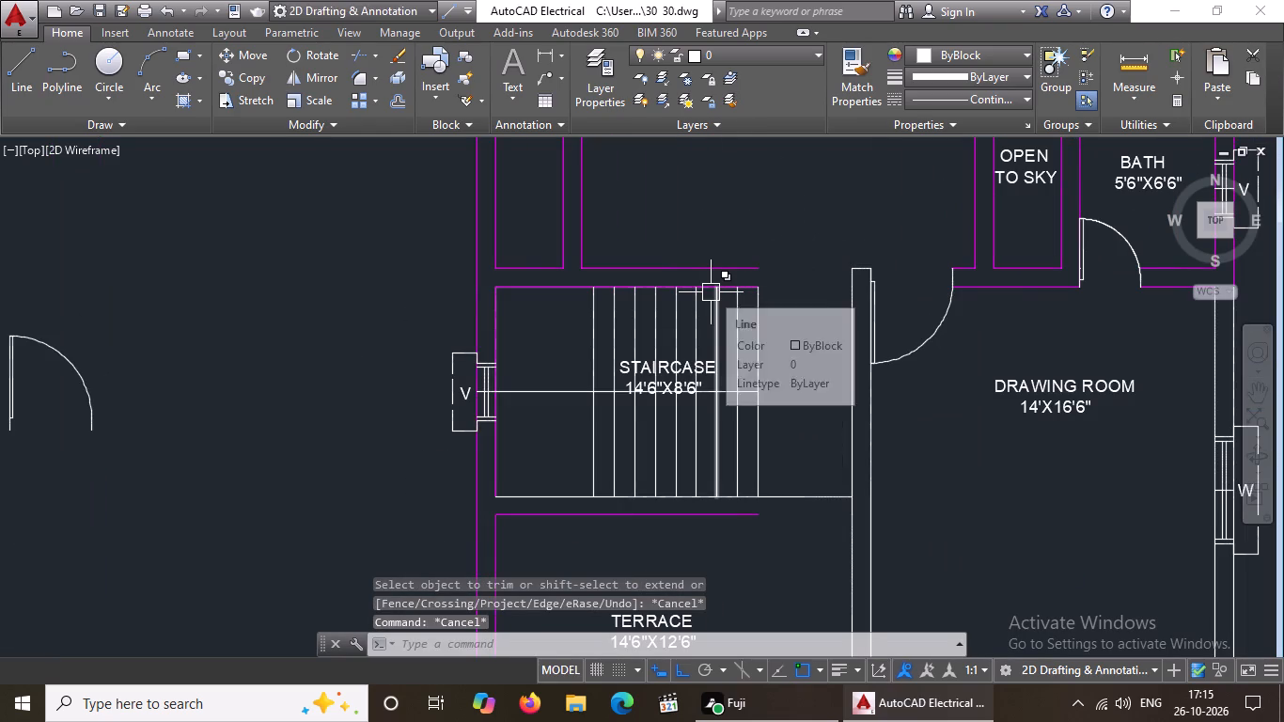
key("l")
key("Return")
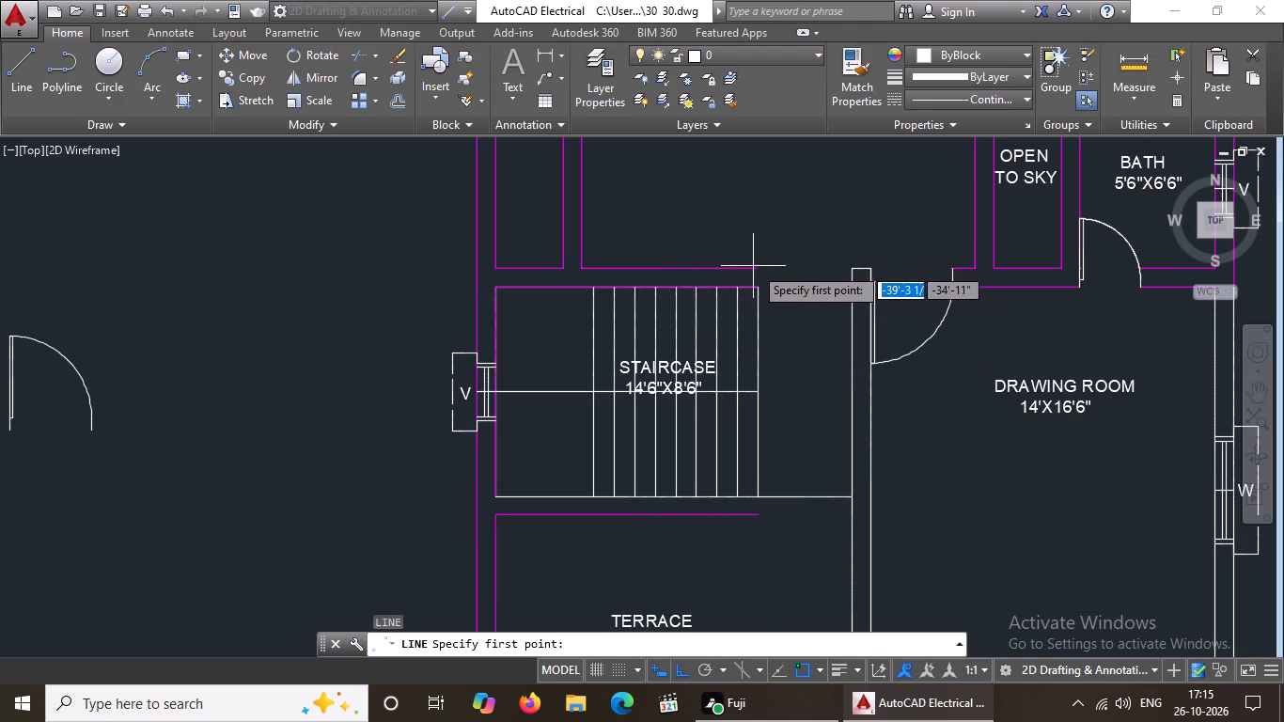
left_click(759, 269)
scroll(758, 289, "up", 2)
left_click(758, 288)
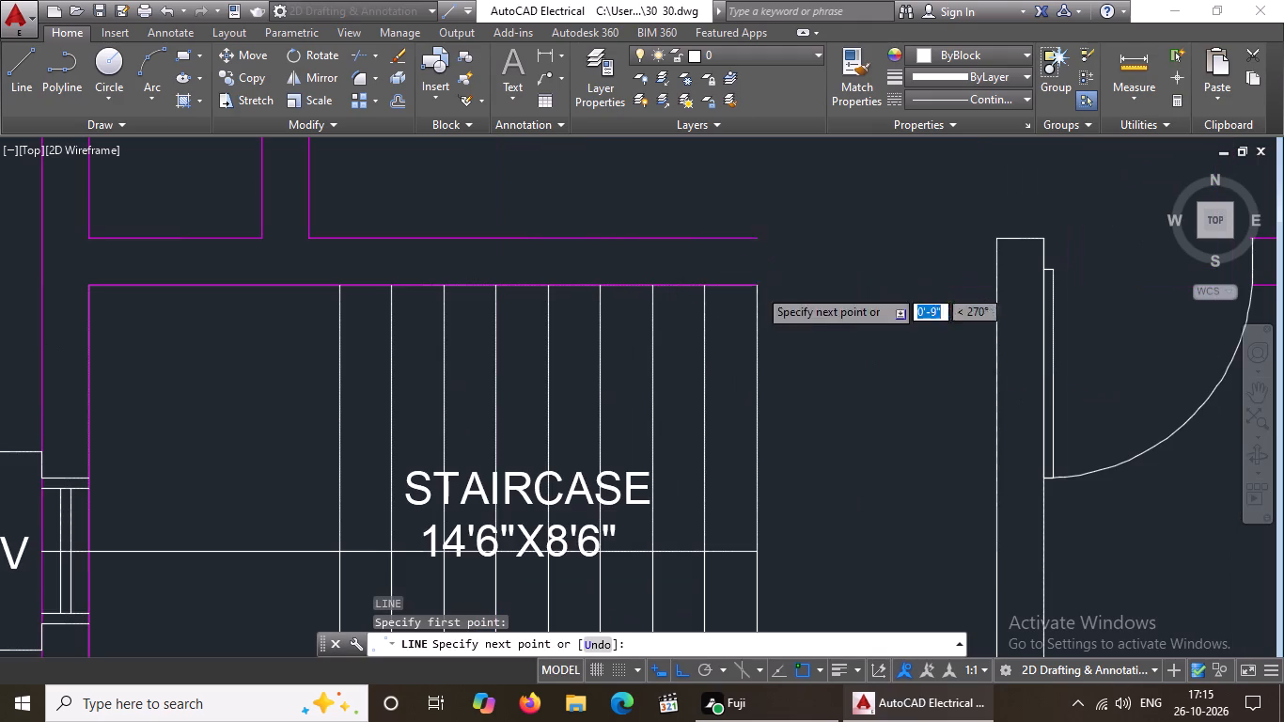
key("Return")
Draw a short vertical line closing the open end of the wall between the staircase and the terrace.
key("l")
key("Return")
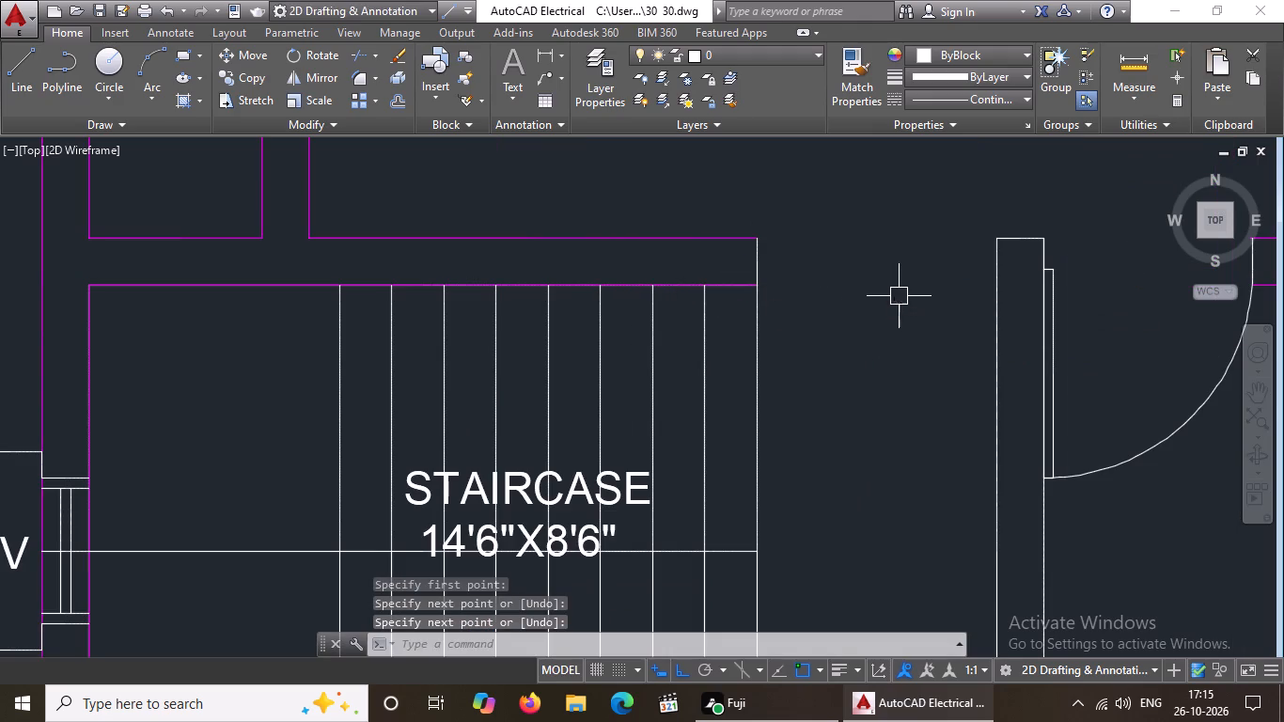
scroll(785, 287, "down", 3)
scroll(768, 440, "up", 2)
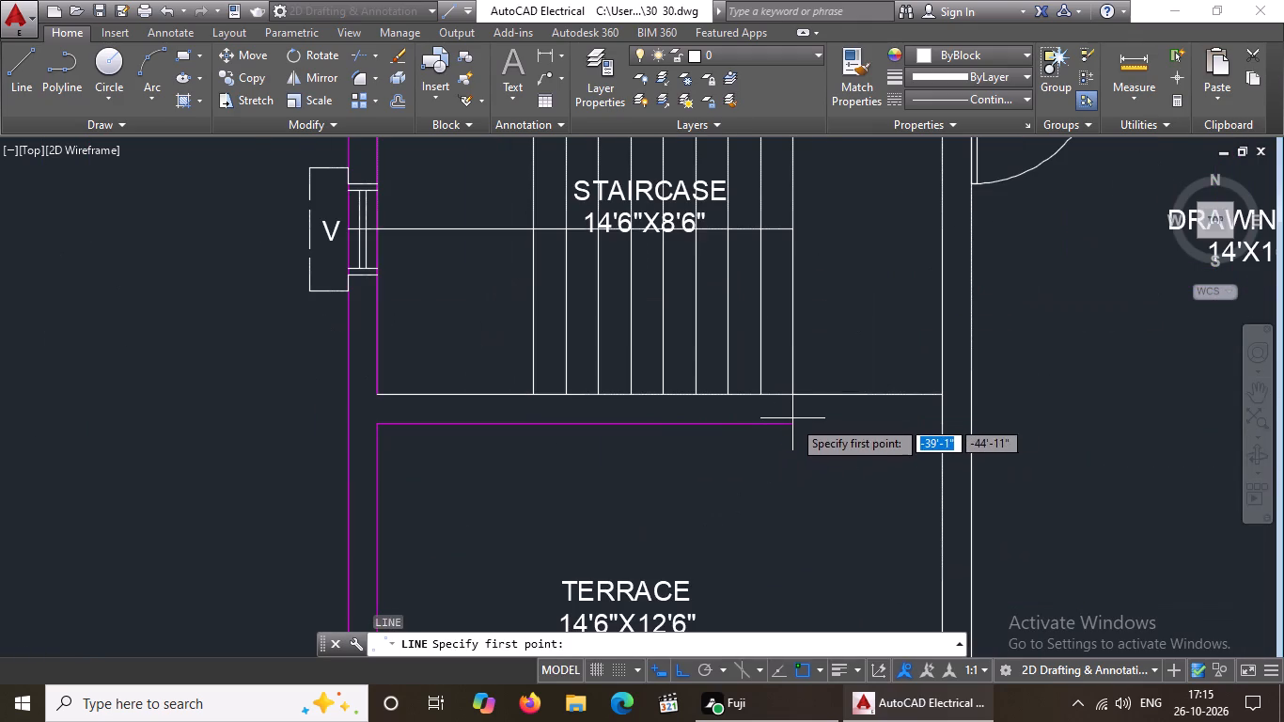
left_click(792, 424)
left_click(792, 392)
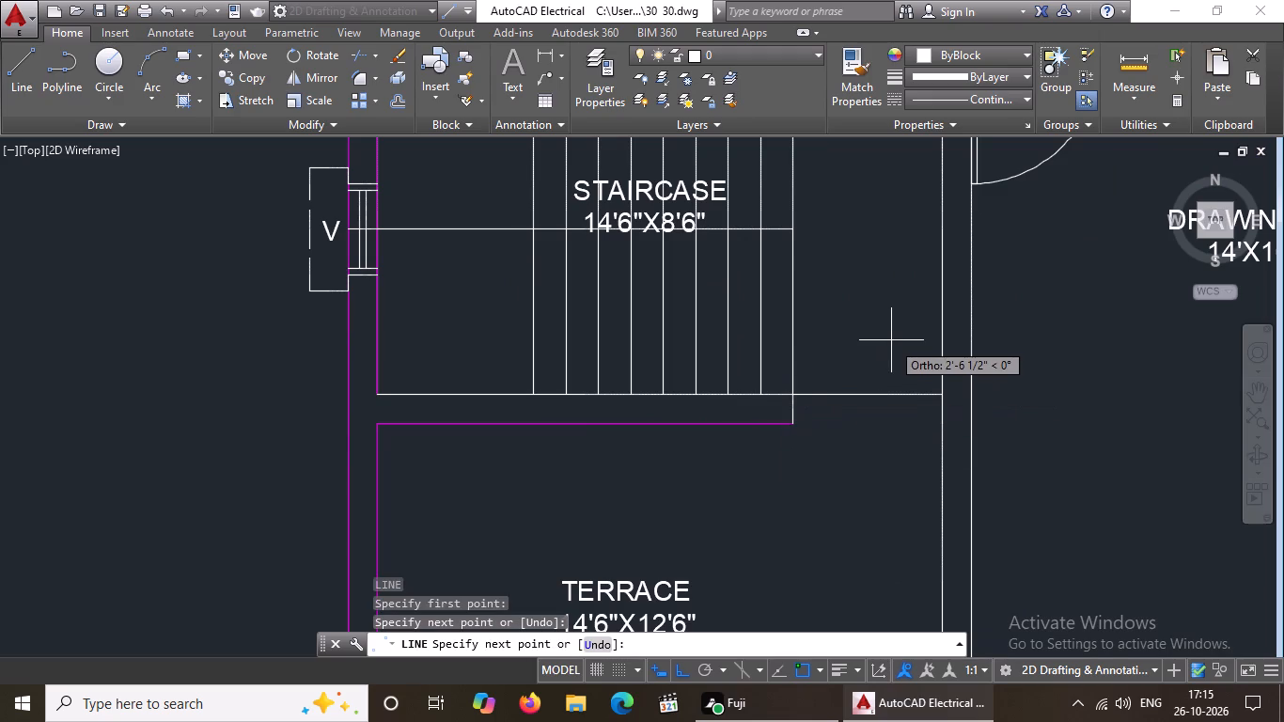
key("Return")
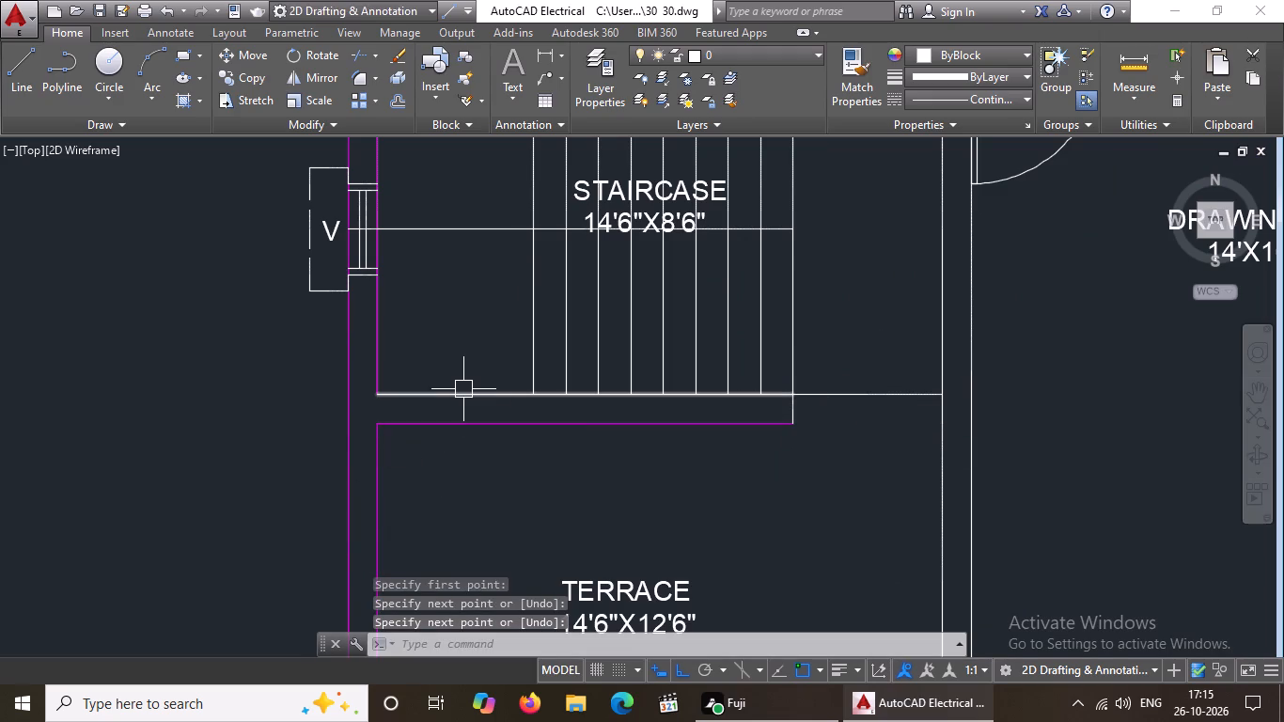
Change the staircase-side line of the wall between the staircase and the terrace to magenta.
left_click(463, 389)
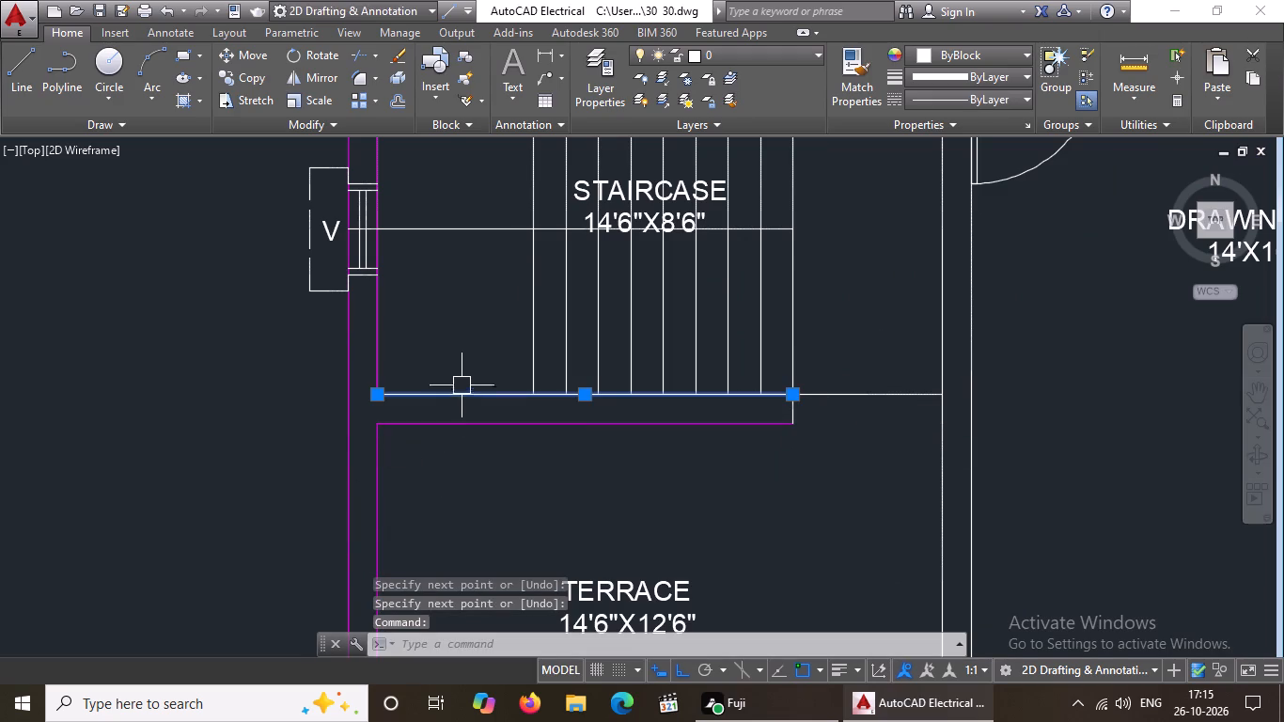
left_click(983, 54)
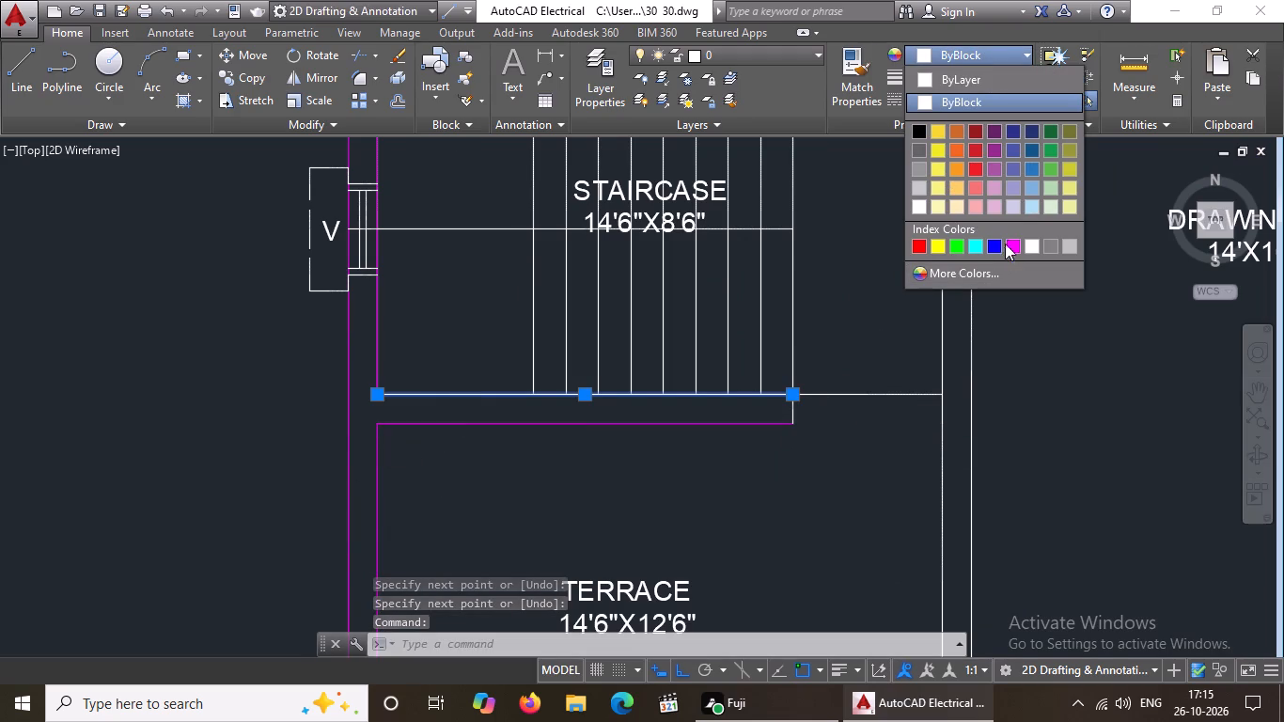
left_click(1009, 238)
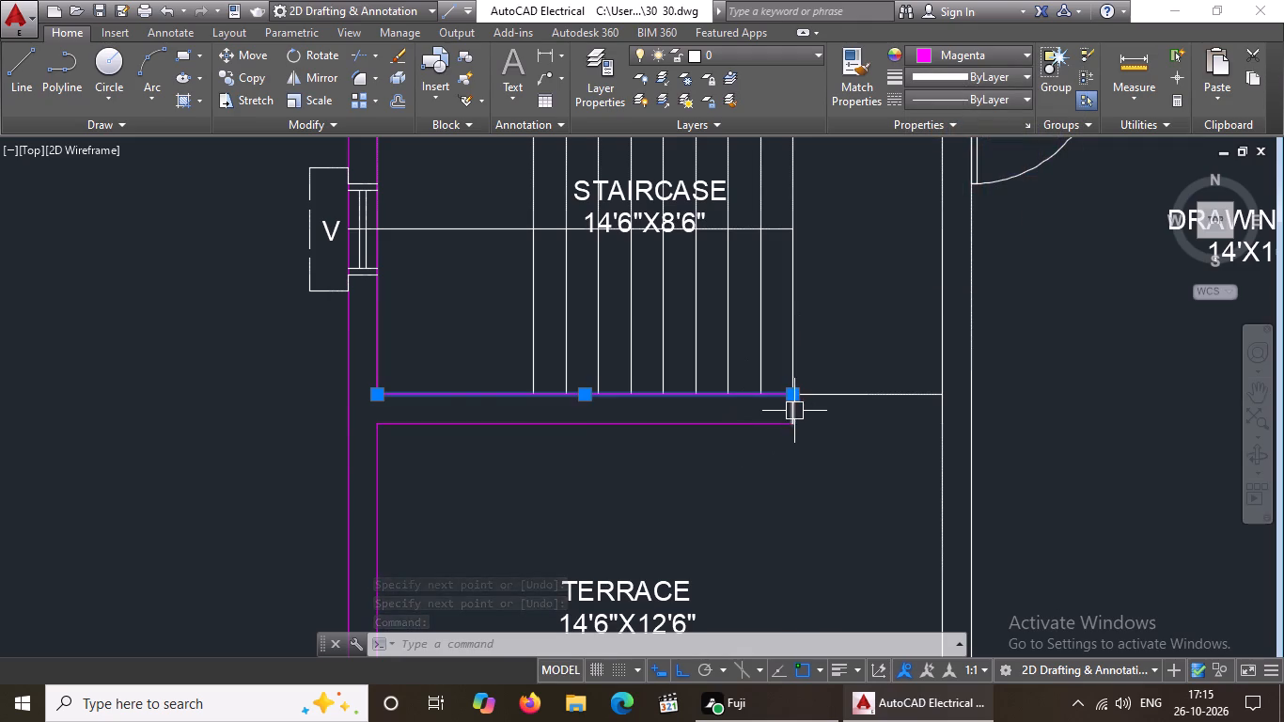
Change the short line closing the end of the wall between the staircase and the terrace to magenta.
scroll(794, 411, "up", 3)
left_click(790, 415)
left_click(963, 50)
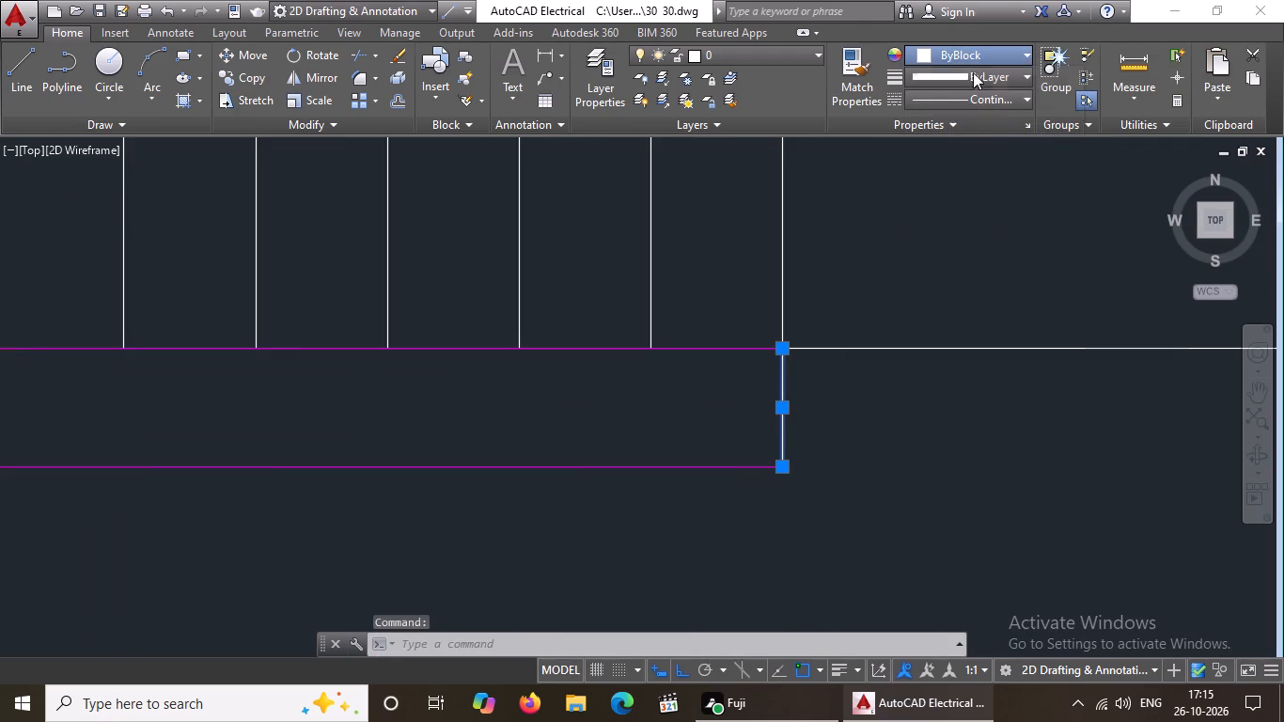
left_click(1010, 240)
key("Escape")
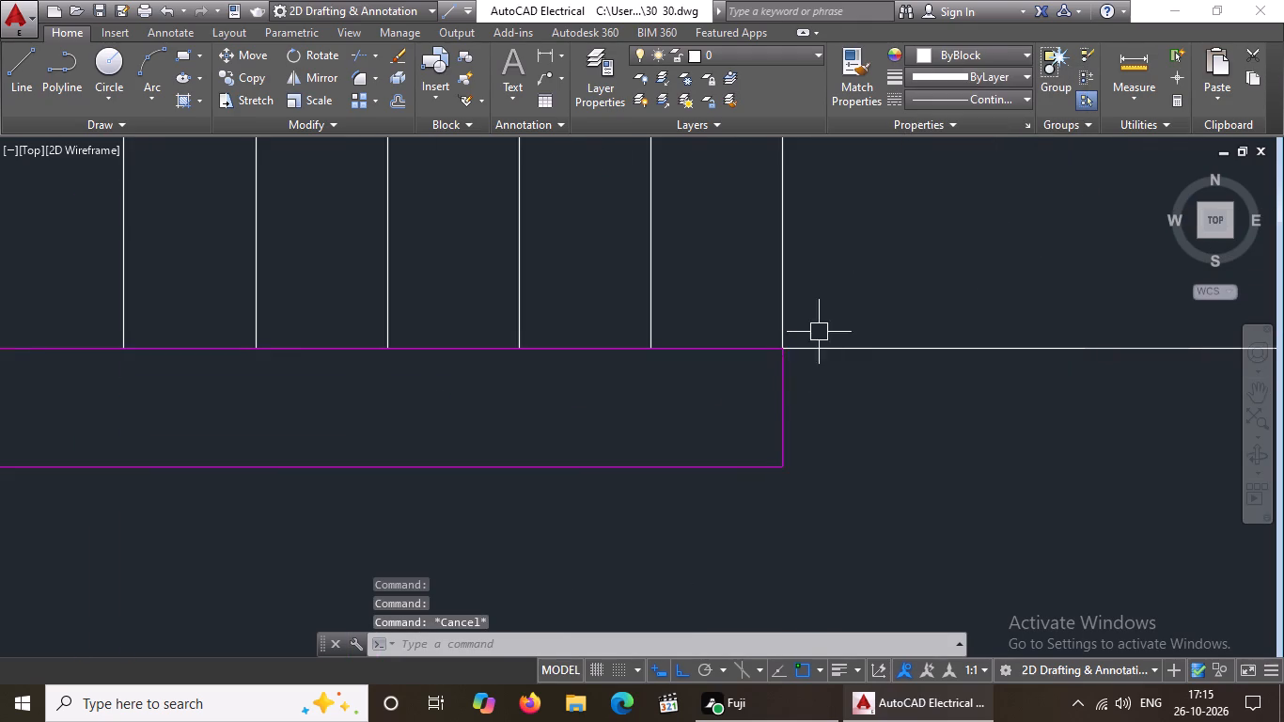
Change the short line closing the end of the wall above the staircase to magenta.
scroll(798, 352, "down", 4)
middle_click_drag(797, 267, 797, 320)
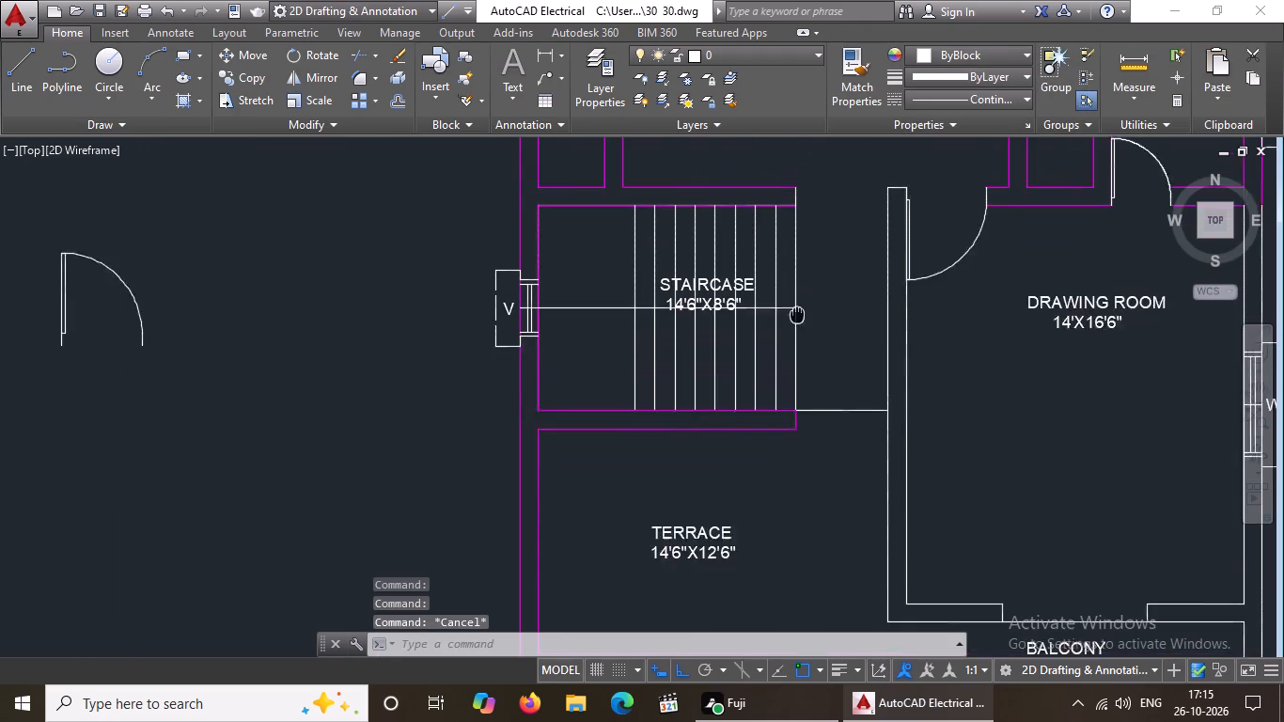
middle_click_drag(797, 320, 797, 358)
scroll(794, 250, "up", 2)
left_click(793, 247)
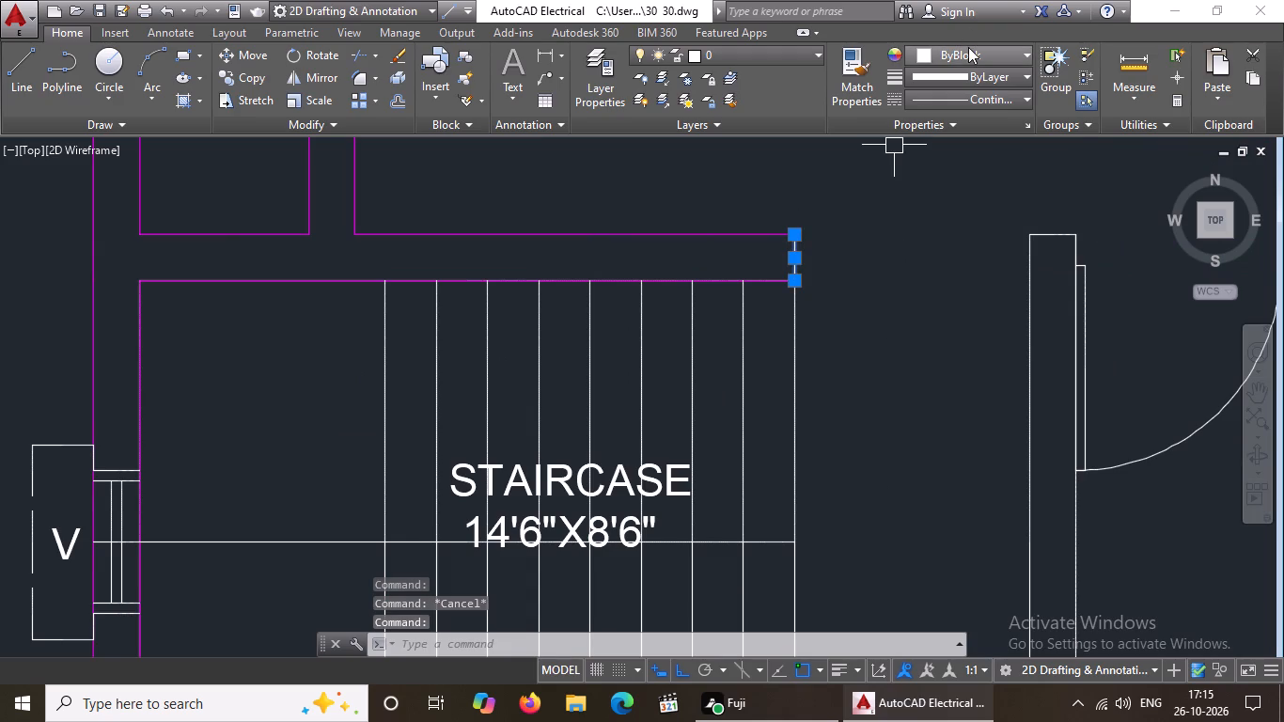
left_click(968, 47)
left_click(1008, 241)
scroll(614, 333, "down", 3)
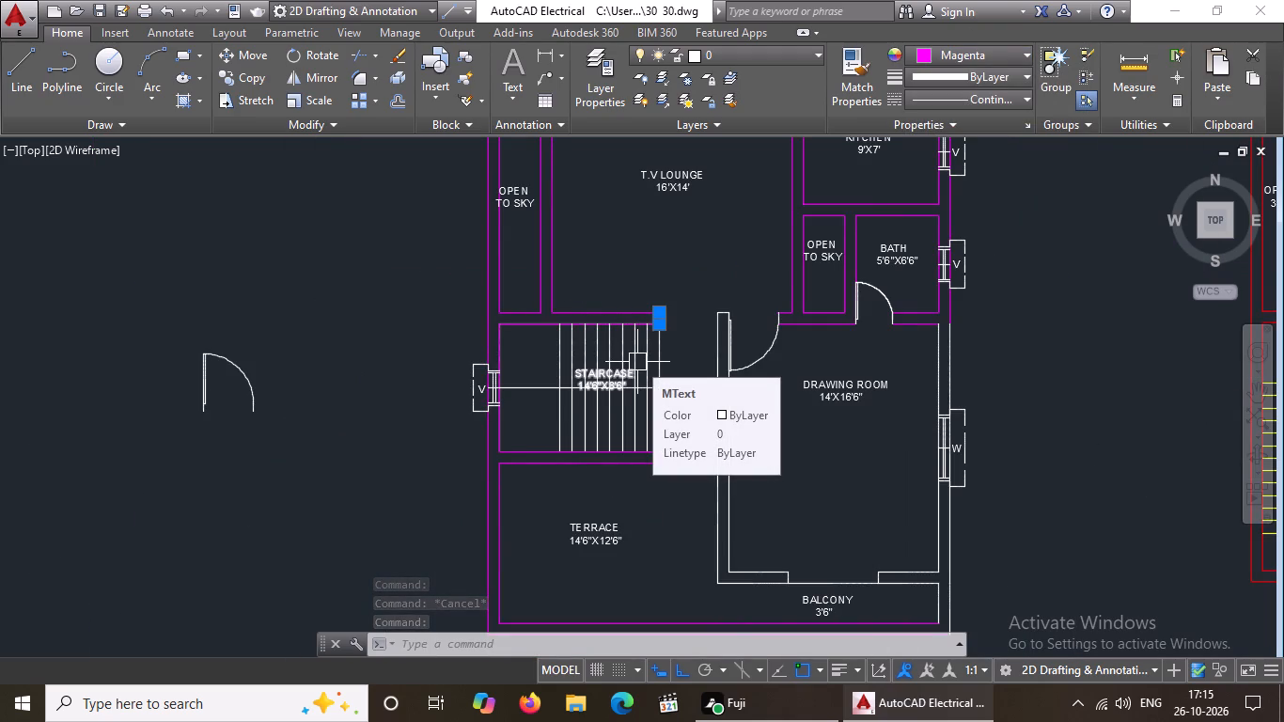
key("Escape")
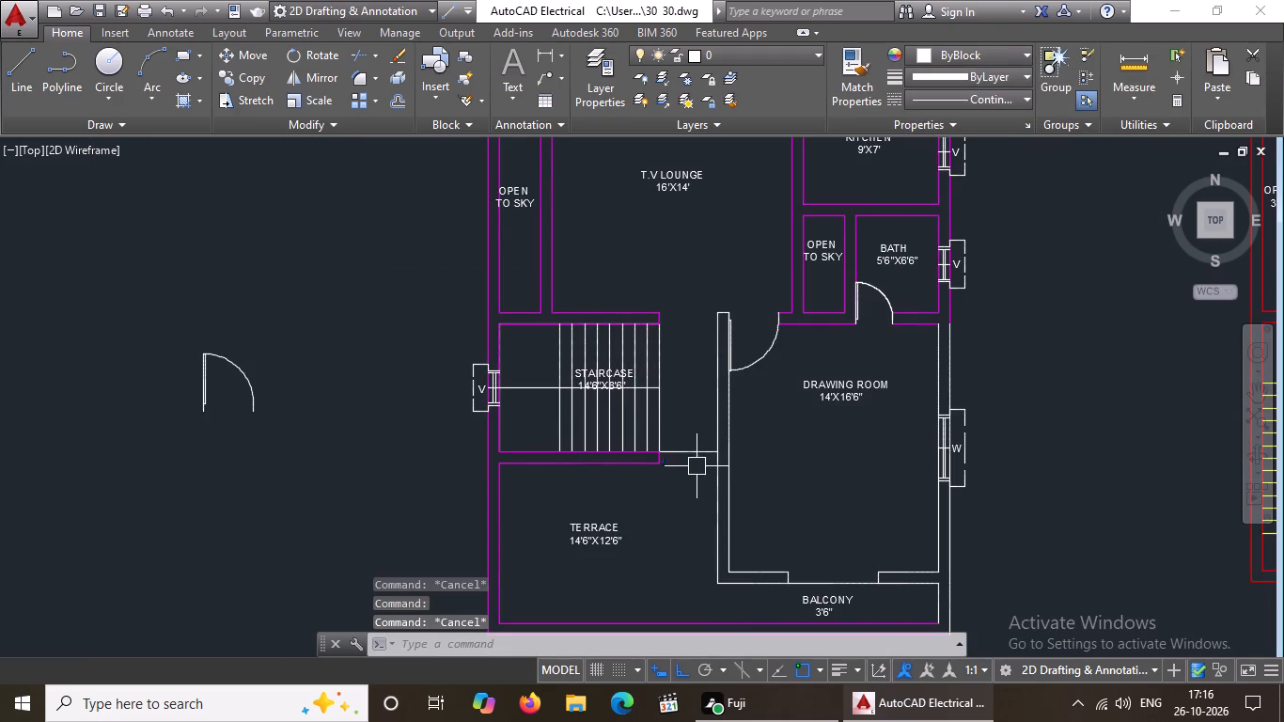
key("Escape")
left_click(528, 387)
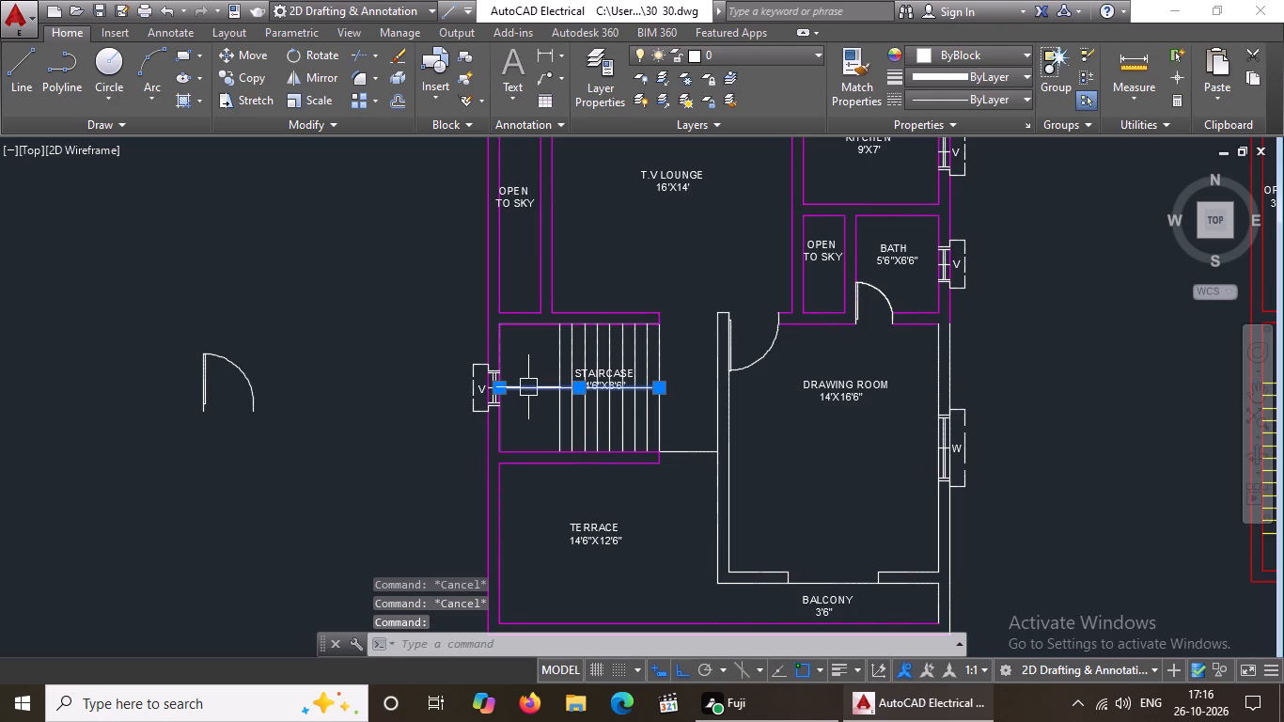
key("Escape")
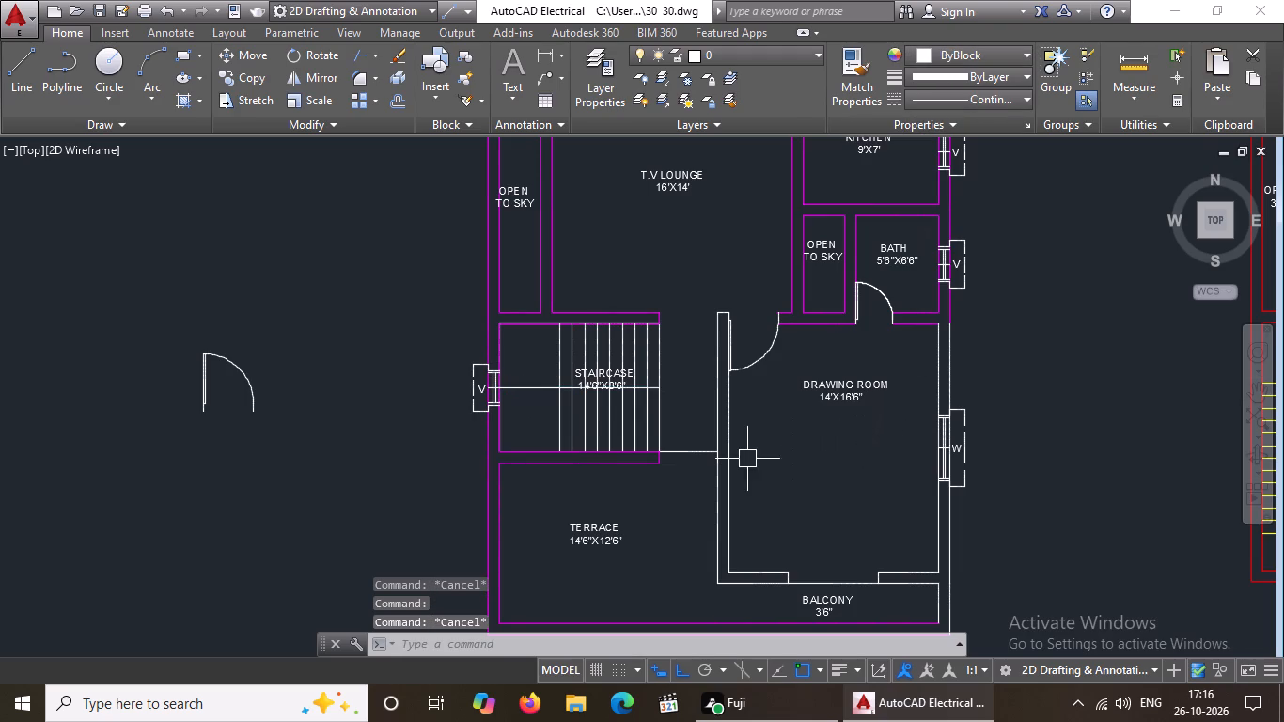
Change the terrace- and stair-side lines and the top end line of the wall separating them from the drawing room to magenta.
left_click(720, 498)
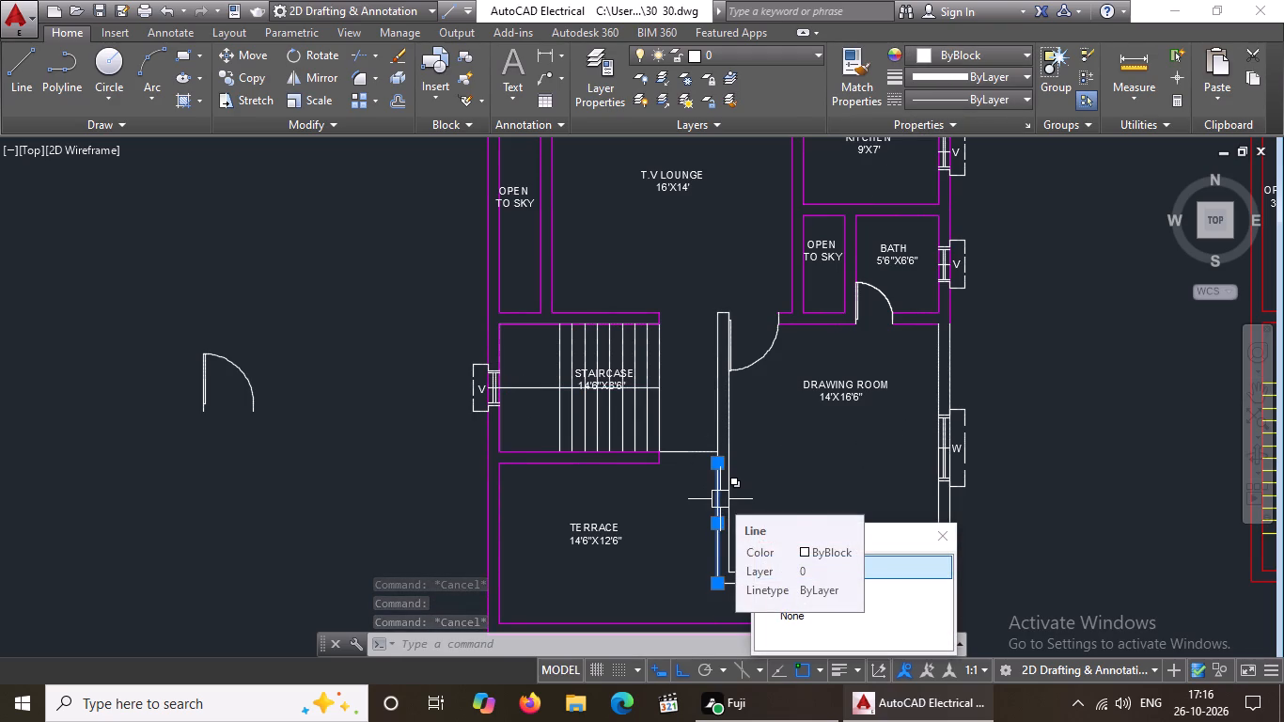
left_click(943, 47)
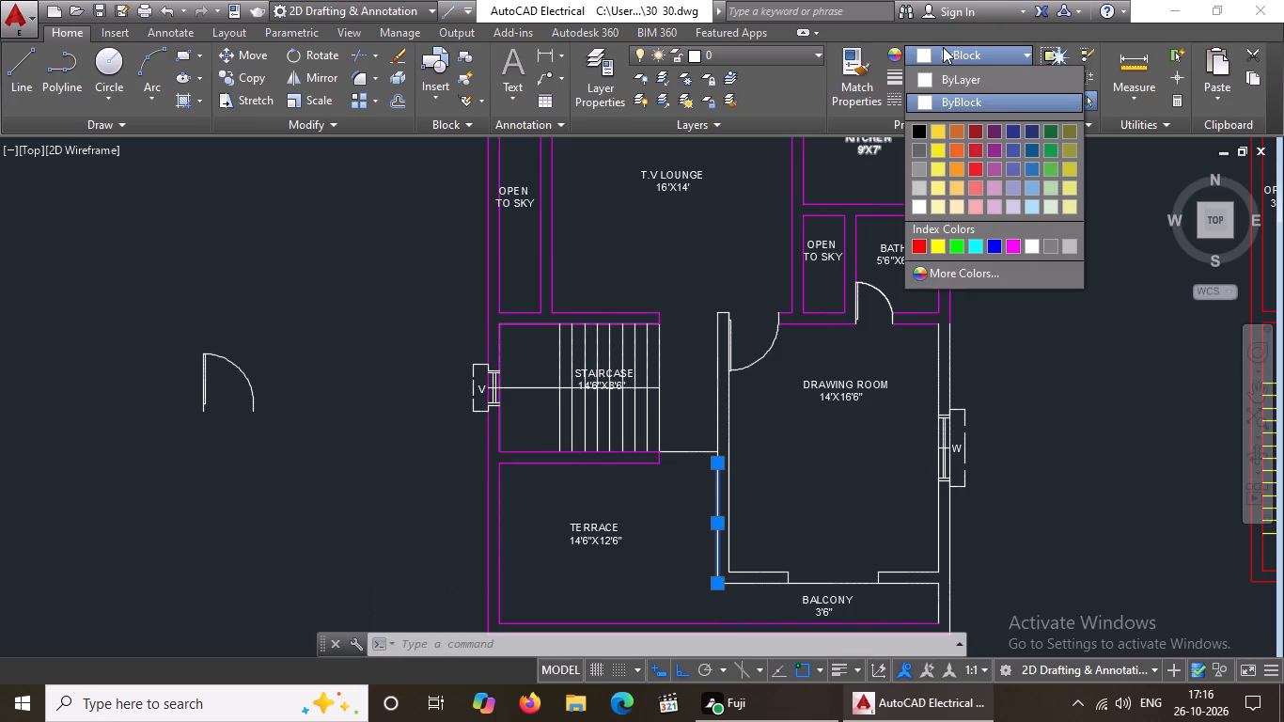
left_click(1010, 240)
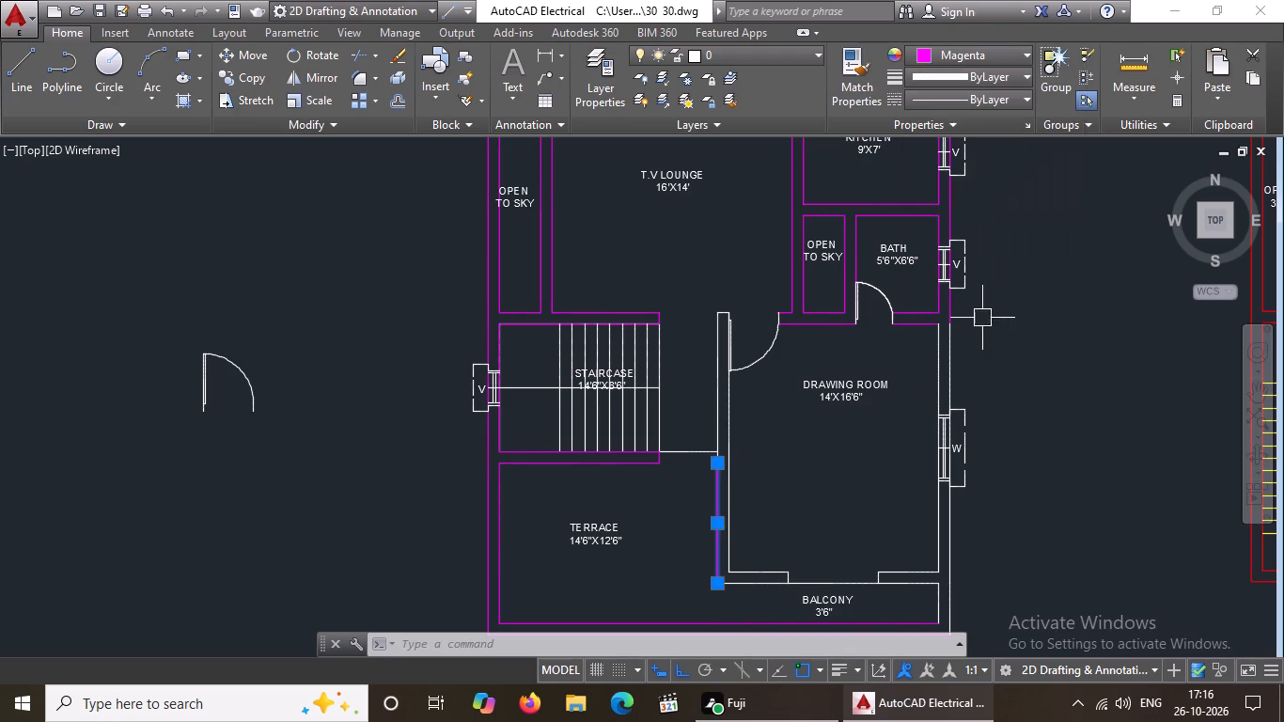
key("Escape")
left_click_drag(697, 298, 730, 493)
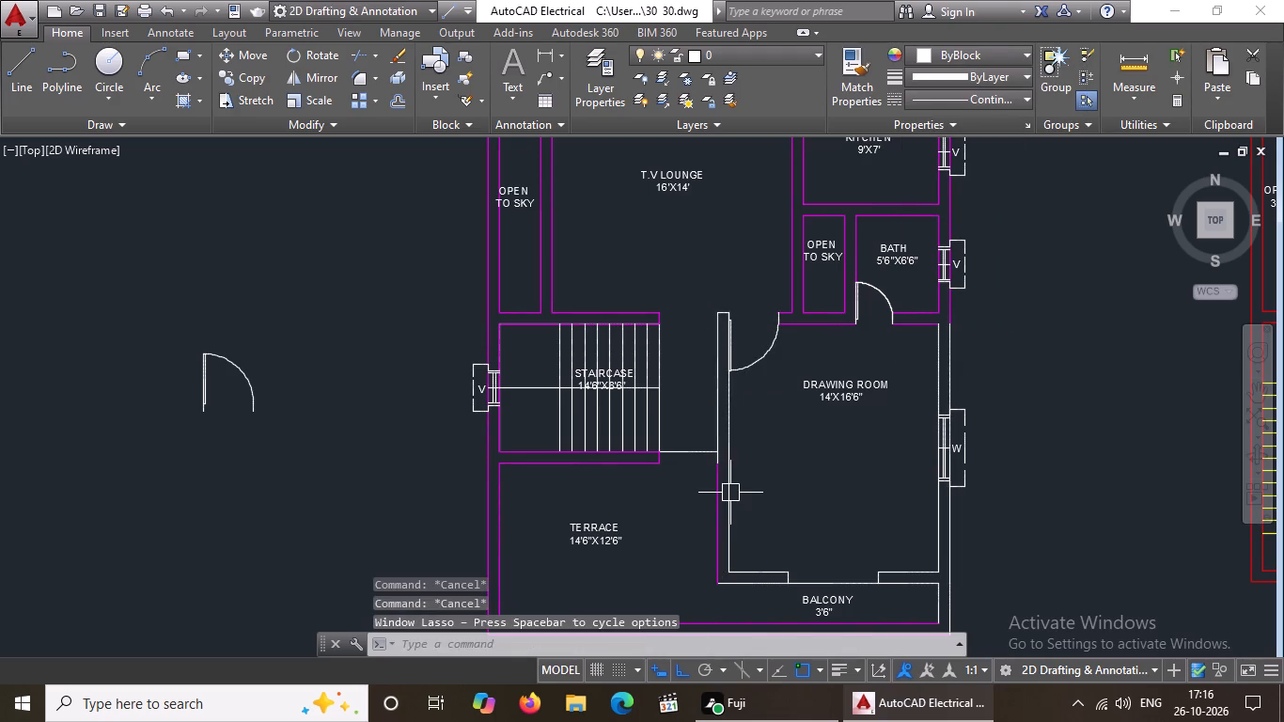
key("Escape")
left_click_drag(694, 293, 697, 304)
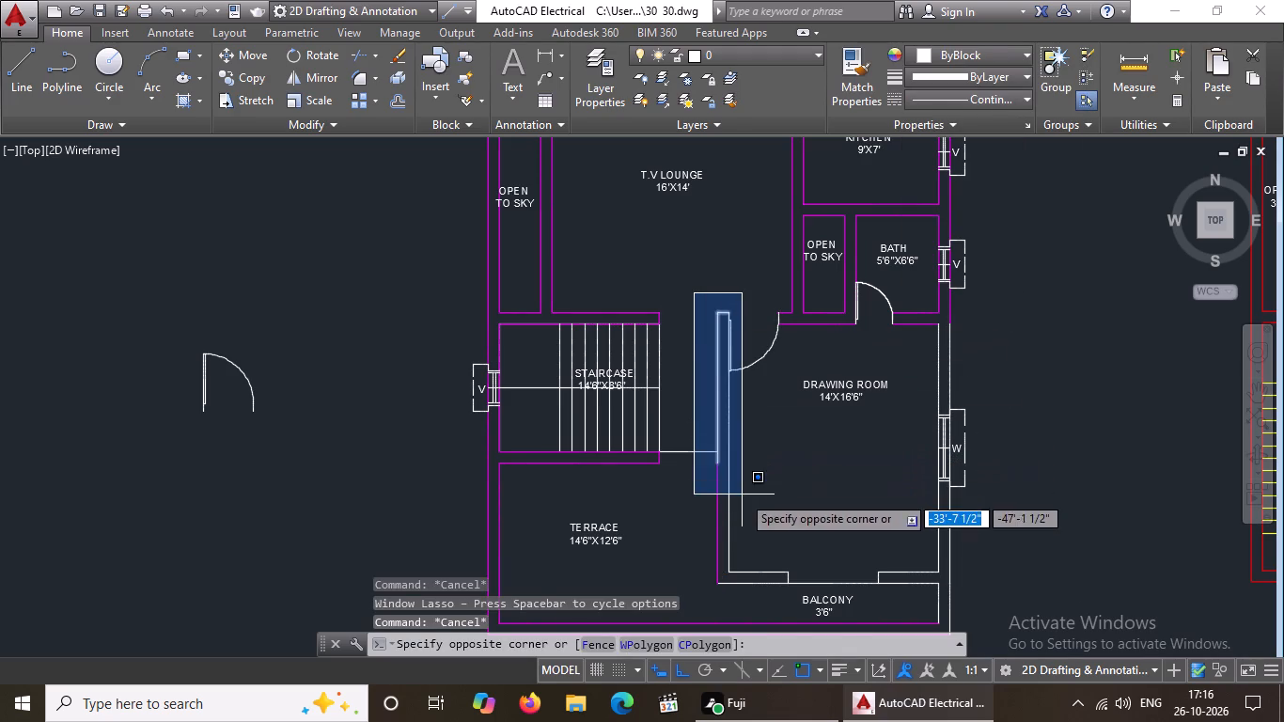
left_click(742, 494)
left_click(1008, 48)
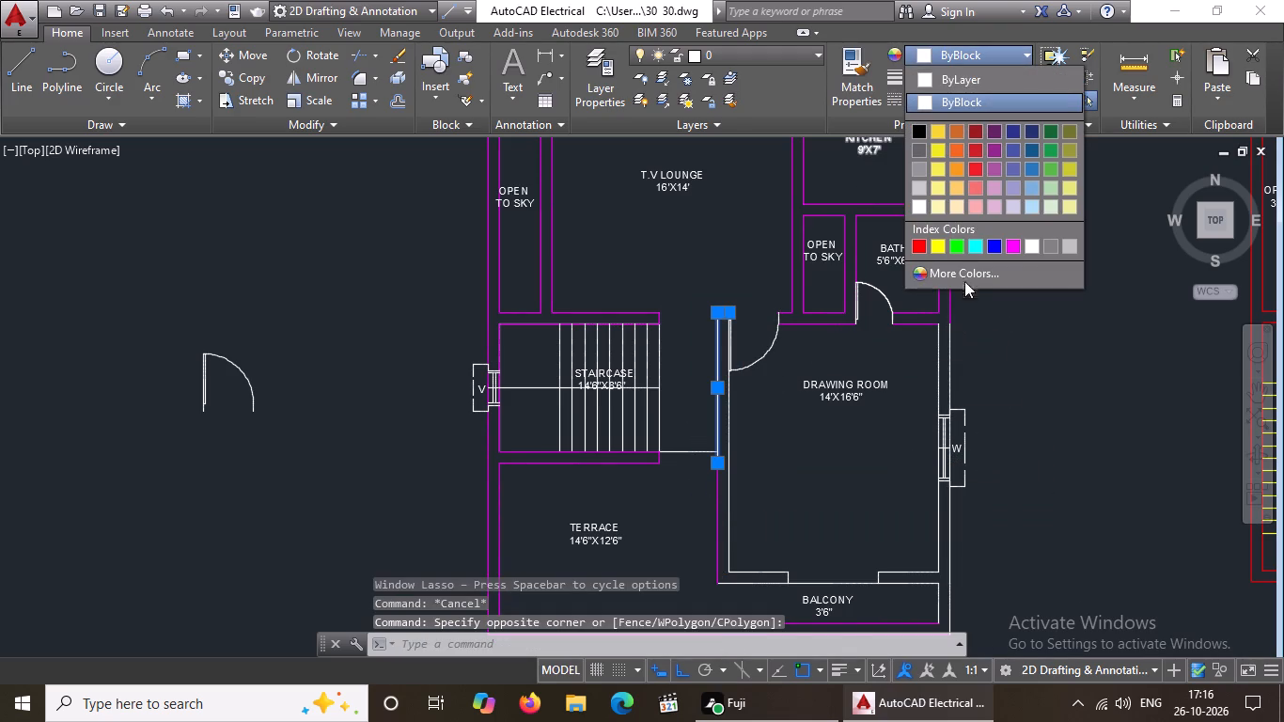
left_click(1010, 242)
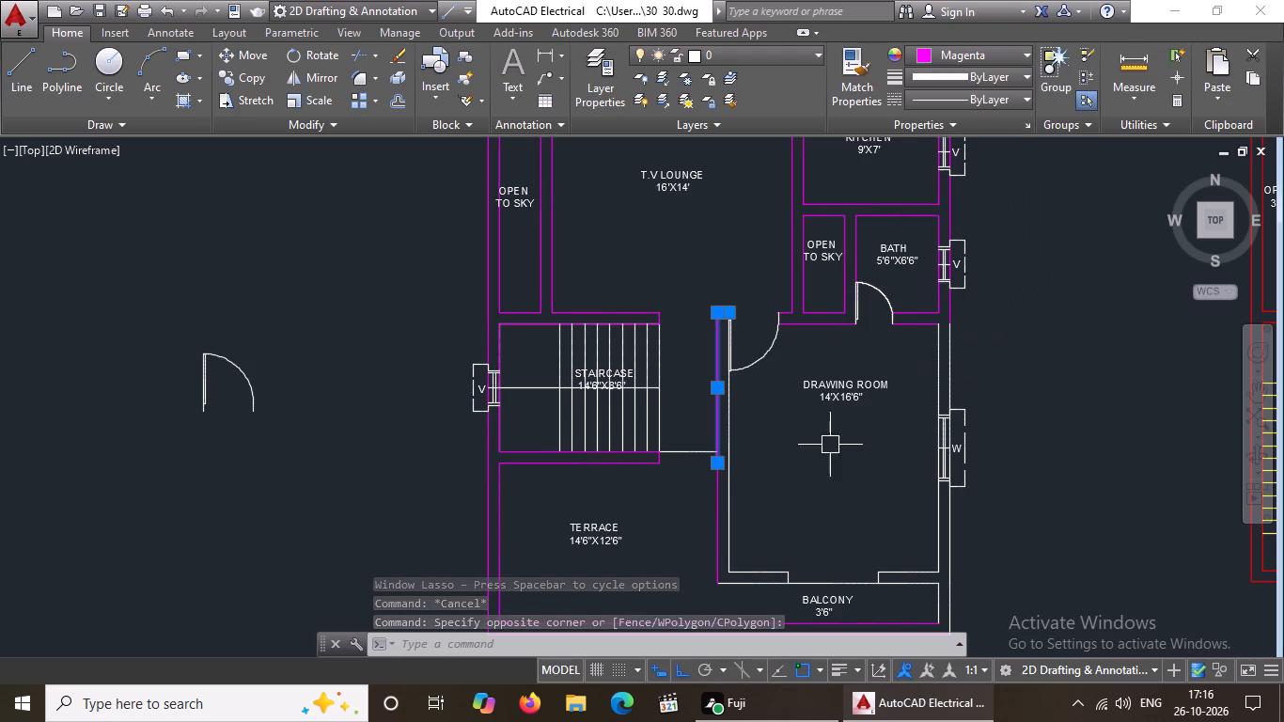
key("Escape")
Change the drawing-room-side line of the wall between the terrace and the drawing room to magenta.
left_click(734, 469)
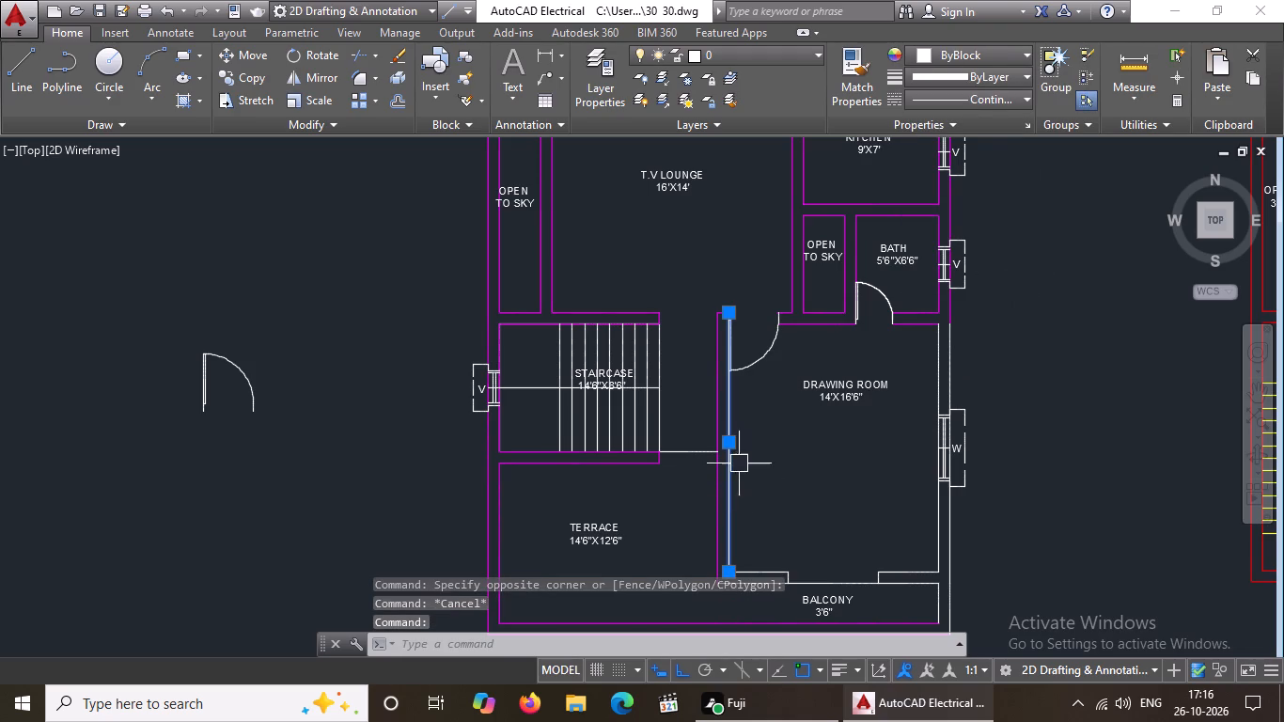
left_click(991, 52)
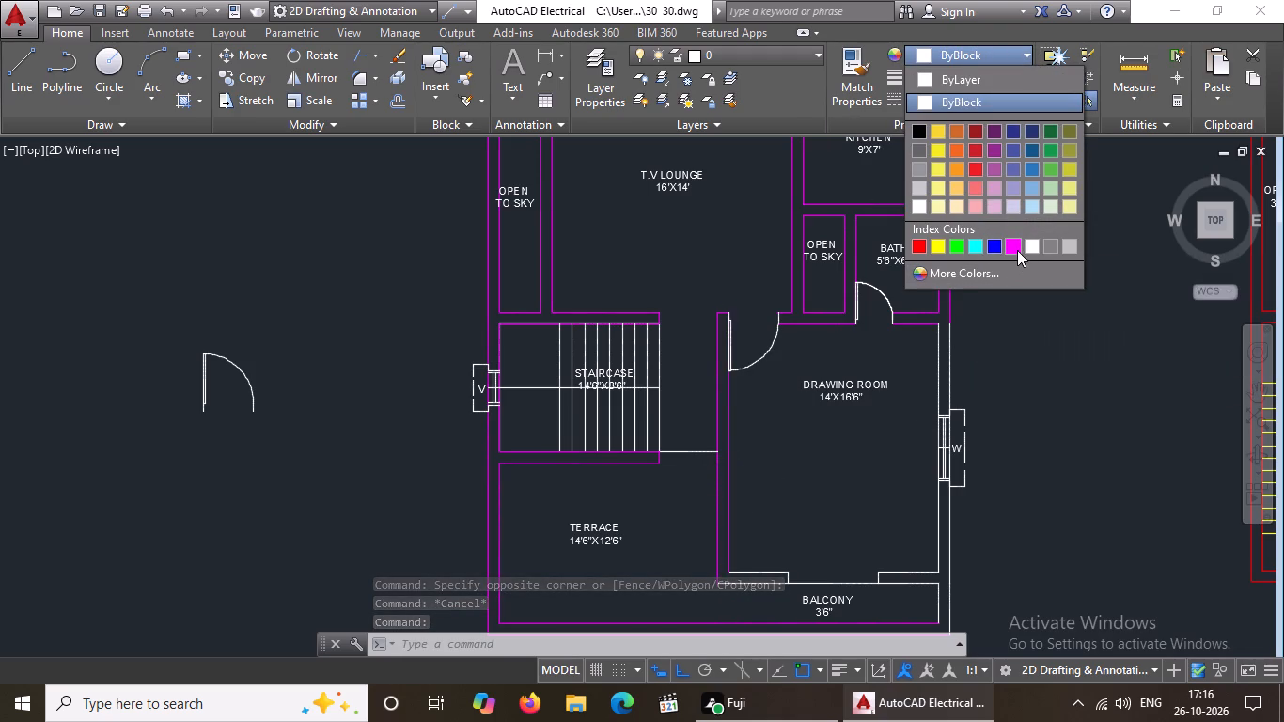
left_click(1015, 243)
key("Escape")
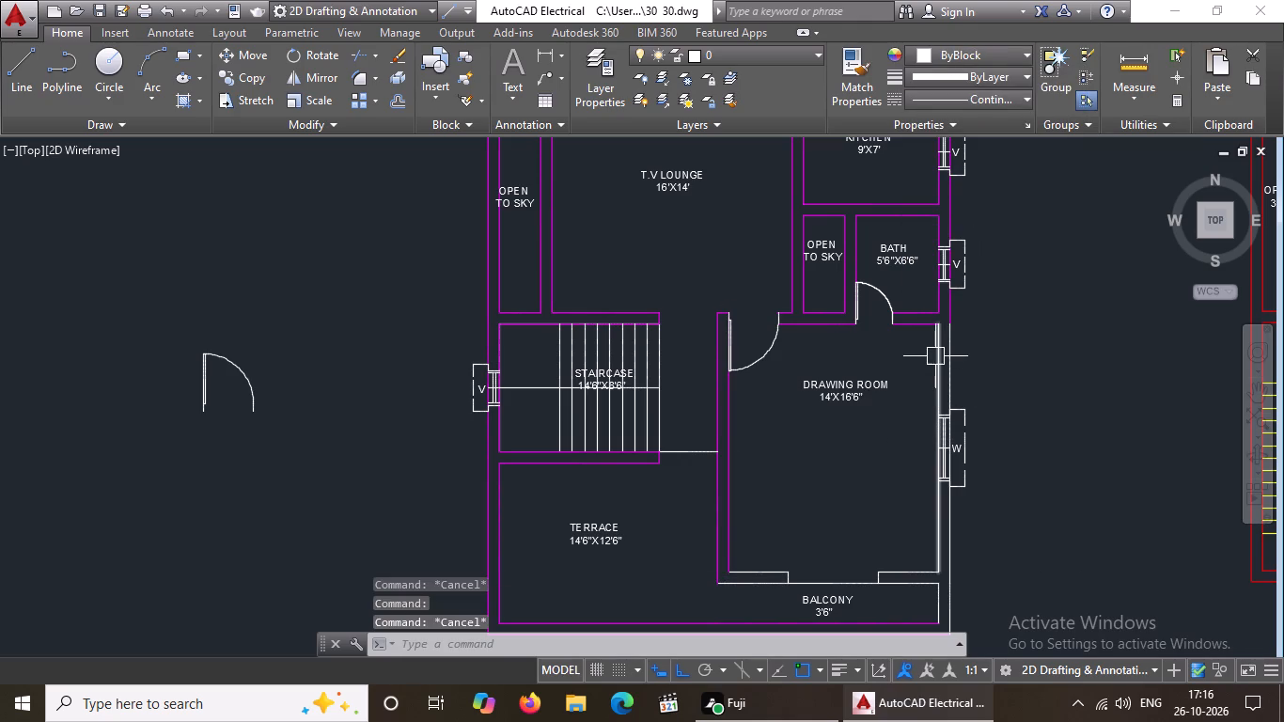
Change the inner and outer lines of the drawing room's exterior wall with window W to magenta.
left_click(936, 353)
left_click(982, 53)
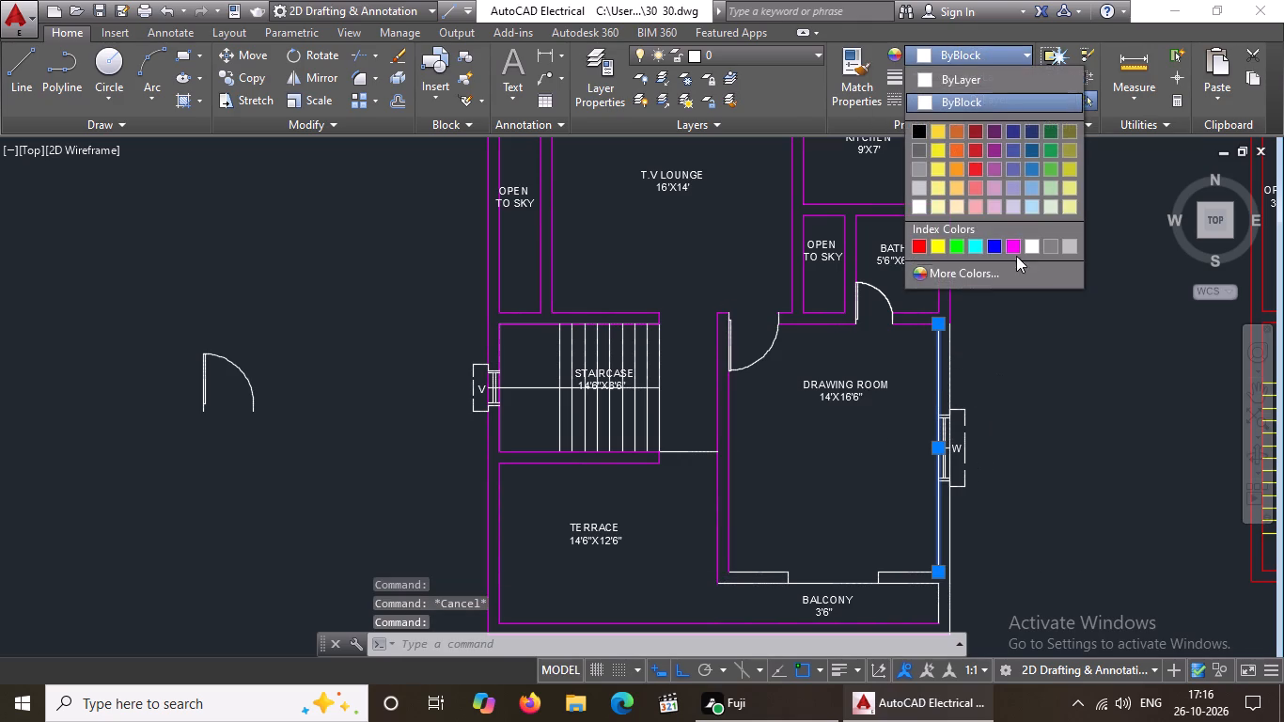
left_click(1014, 242)
key("Escape")
left_click(950, 378)
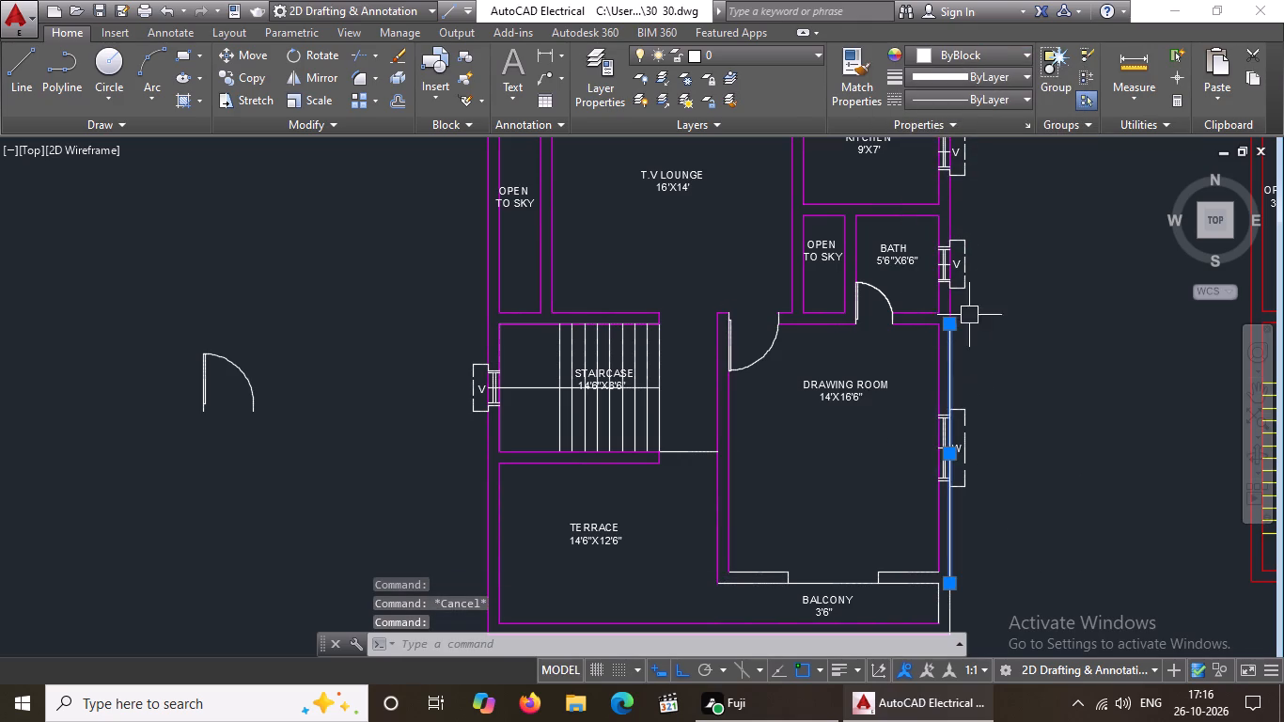
left_click(1003, 54)
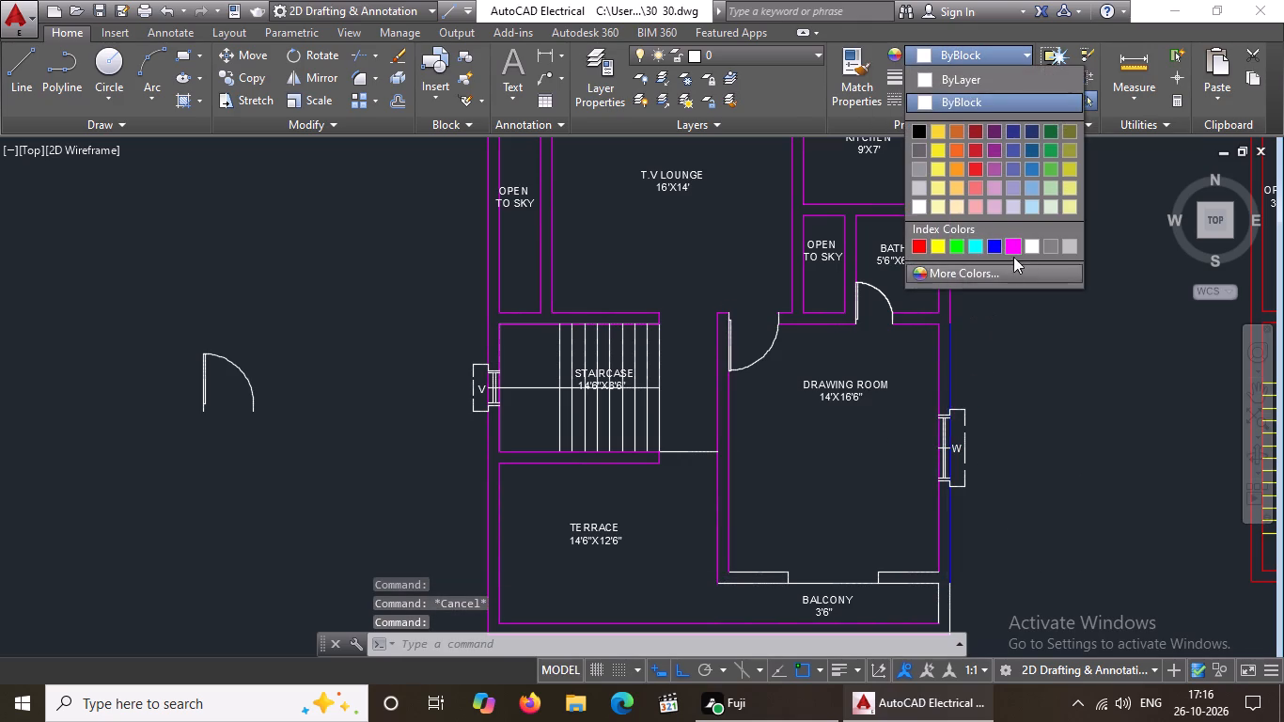
left_click(1013, 244)
scroll(993, 373, "down", 2)
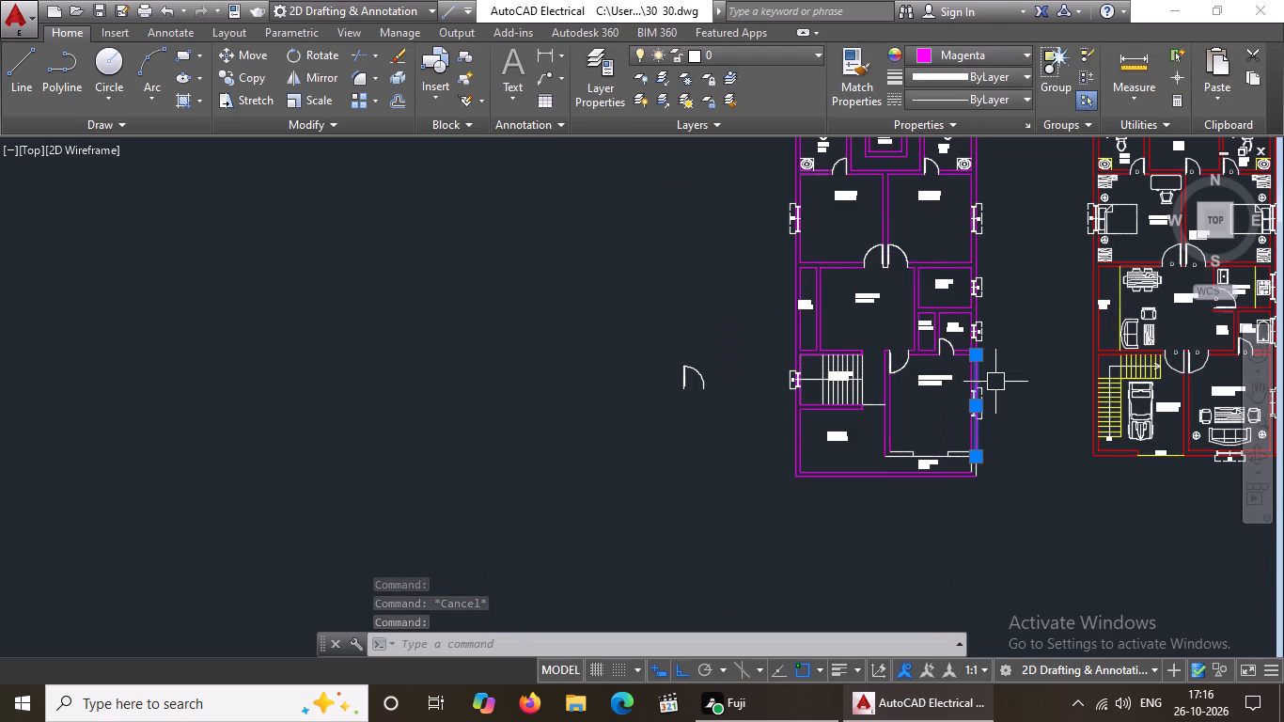
key("Escape")
Change all lines of the drawing room–balcony wall segment on the terrace side of the opening to magenta.
scroll(964, 476, "up", 3)
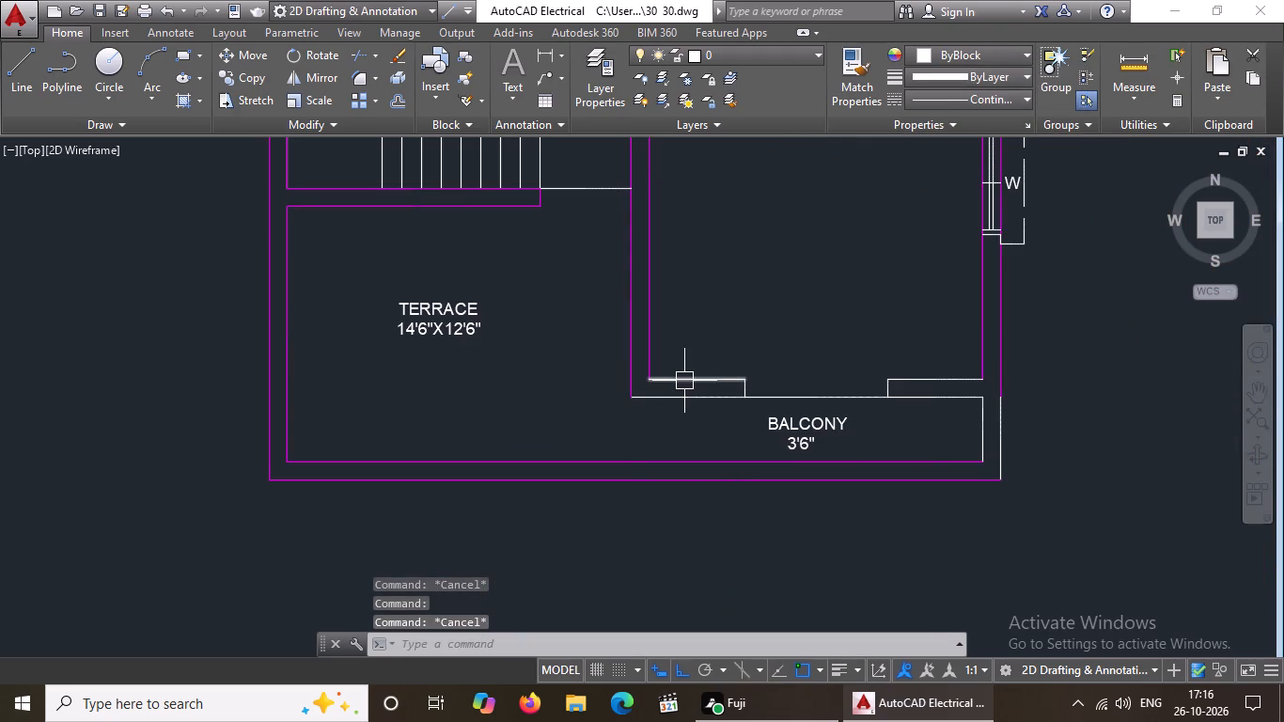
left_click(689, 376)
left_click(958, 53)
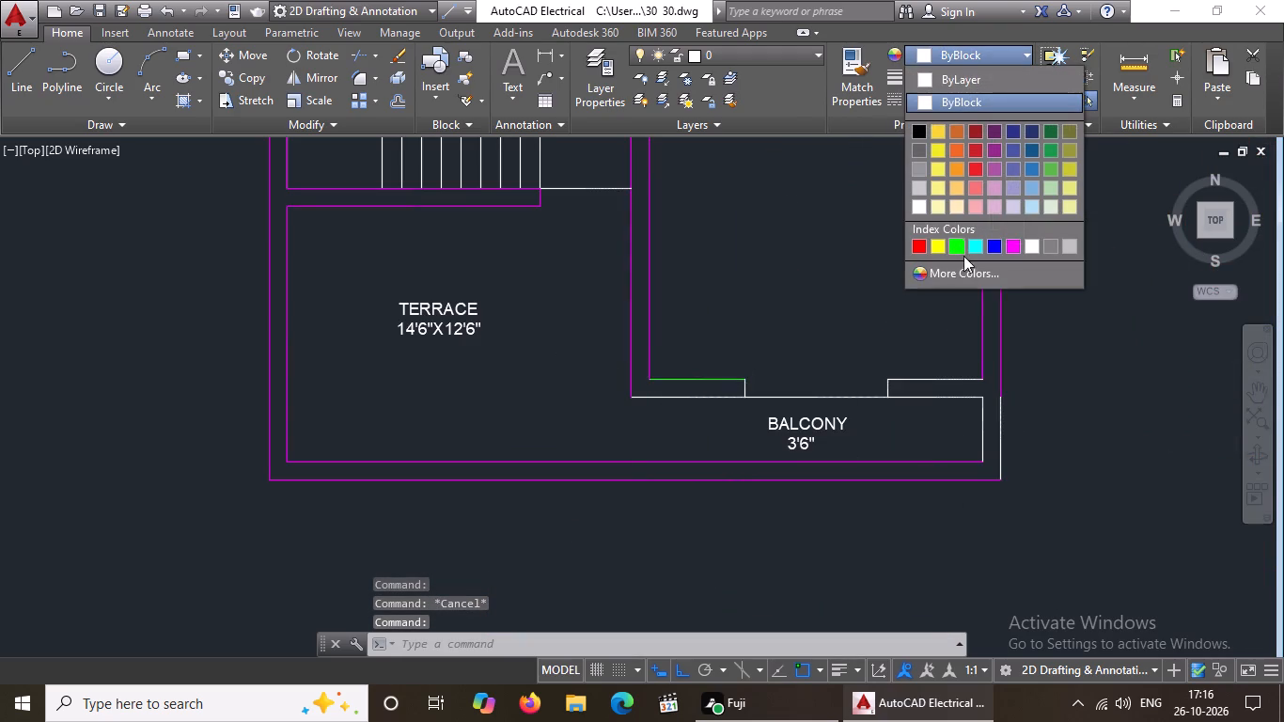
left_click(1013, 242)
key("Escape")
left_click(578, 354)
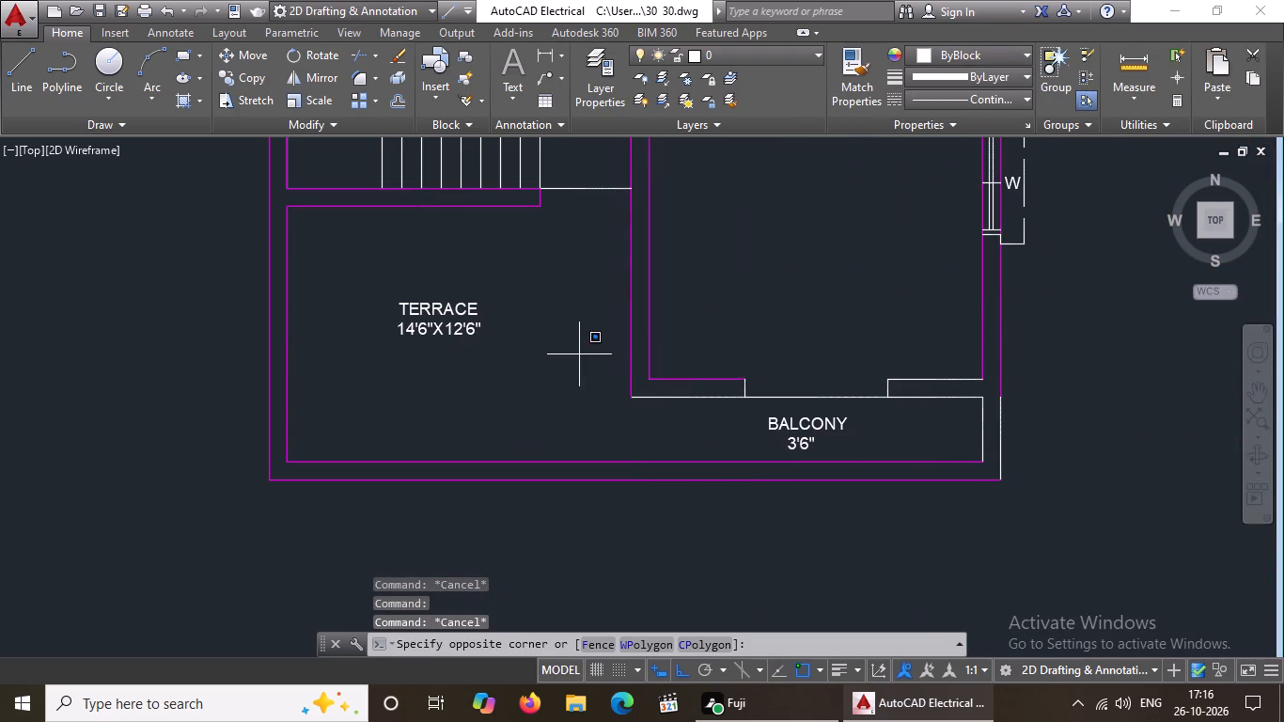
left_click(750, 412)
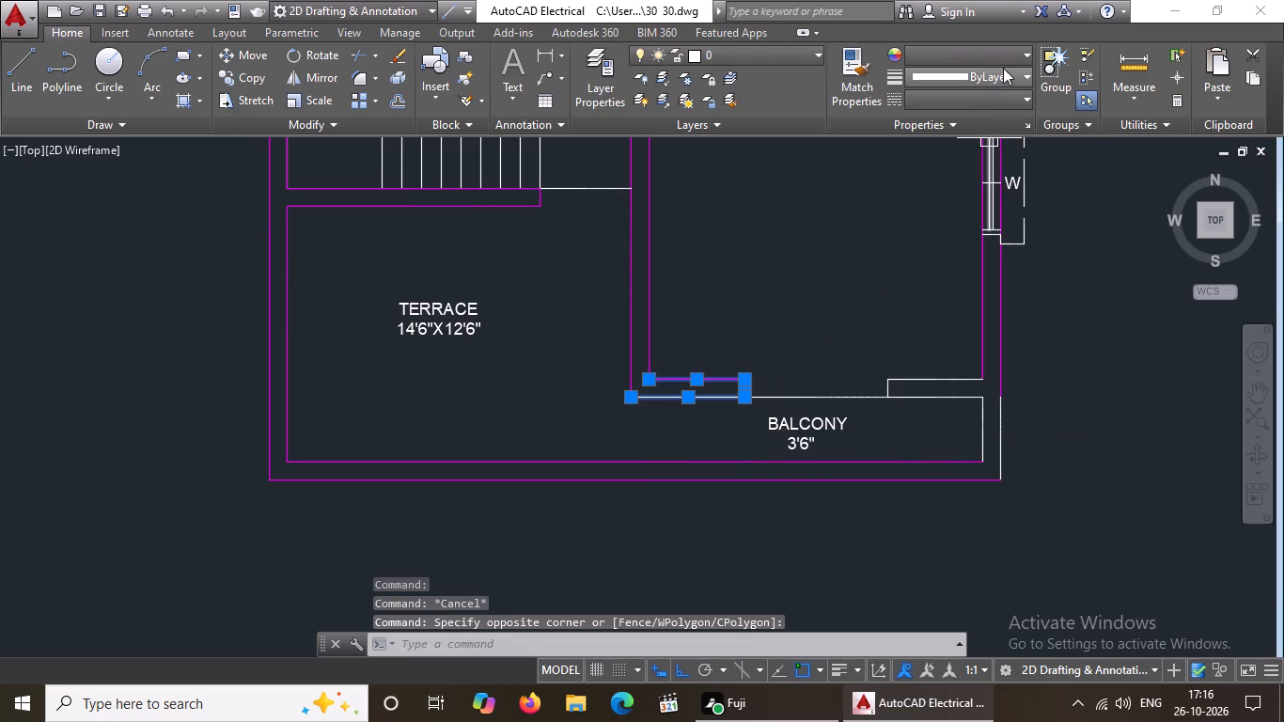
left_click(1006, 51)
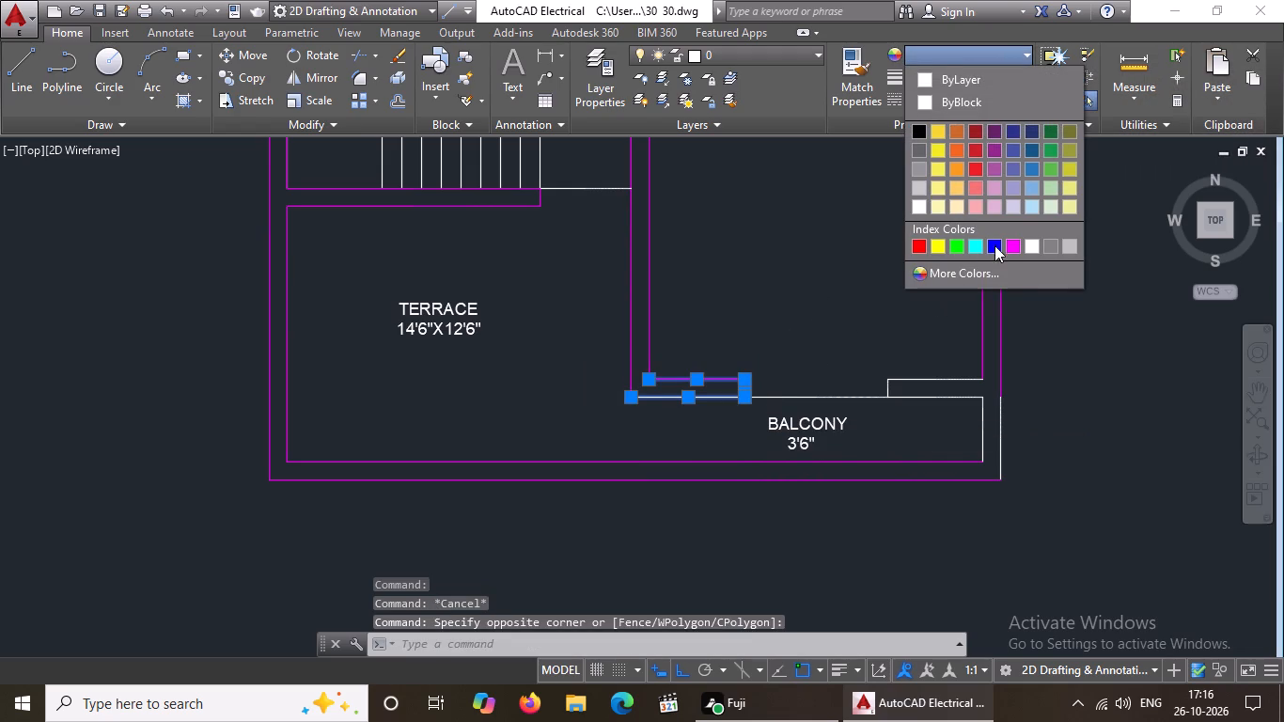
left_click(1017, 243)
key("Escape")
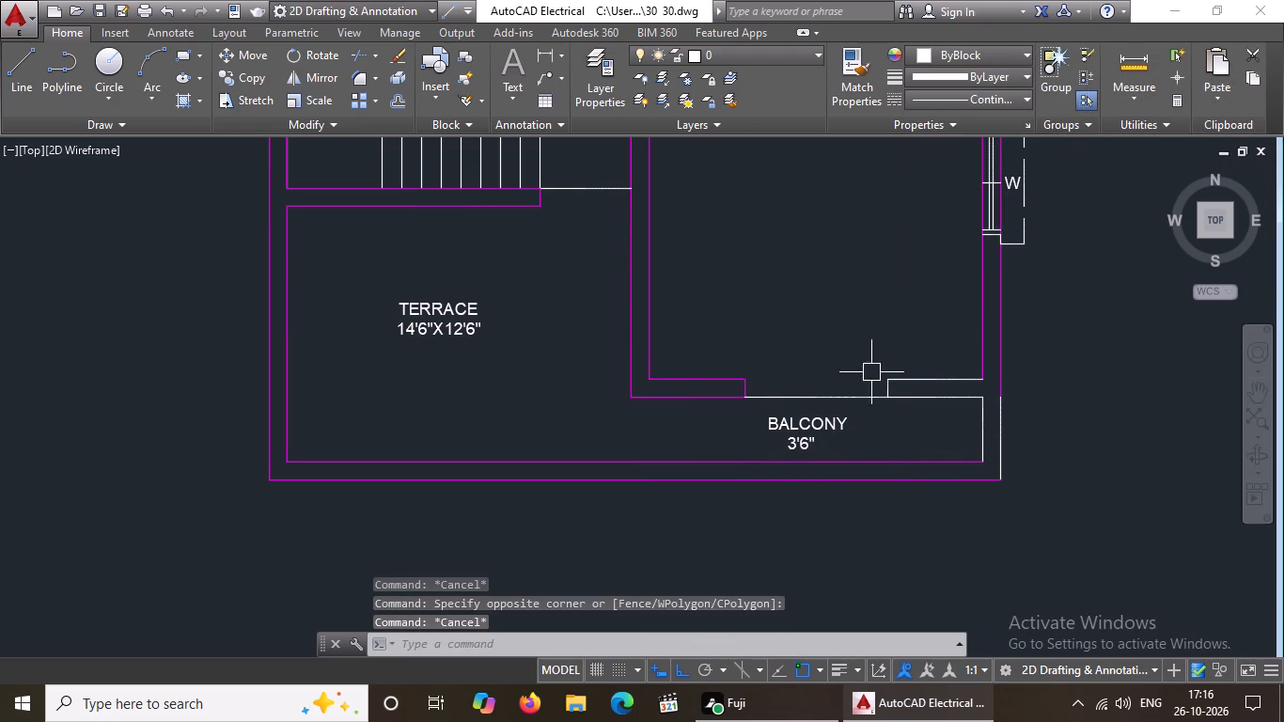
Change all lines of the drawing room–balcony wall segment between the opening and the exterior wall to magenta.
left_click(867, 364)
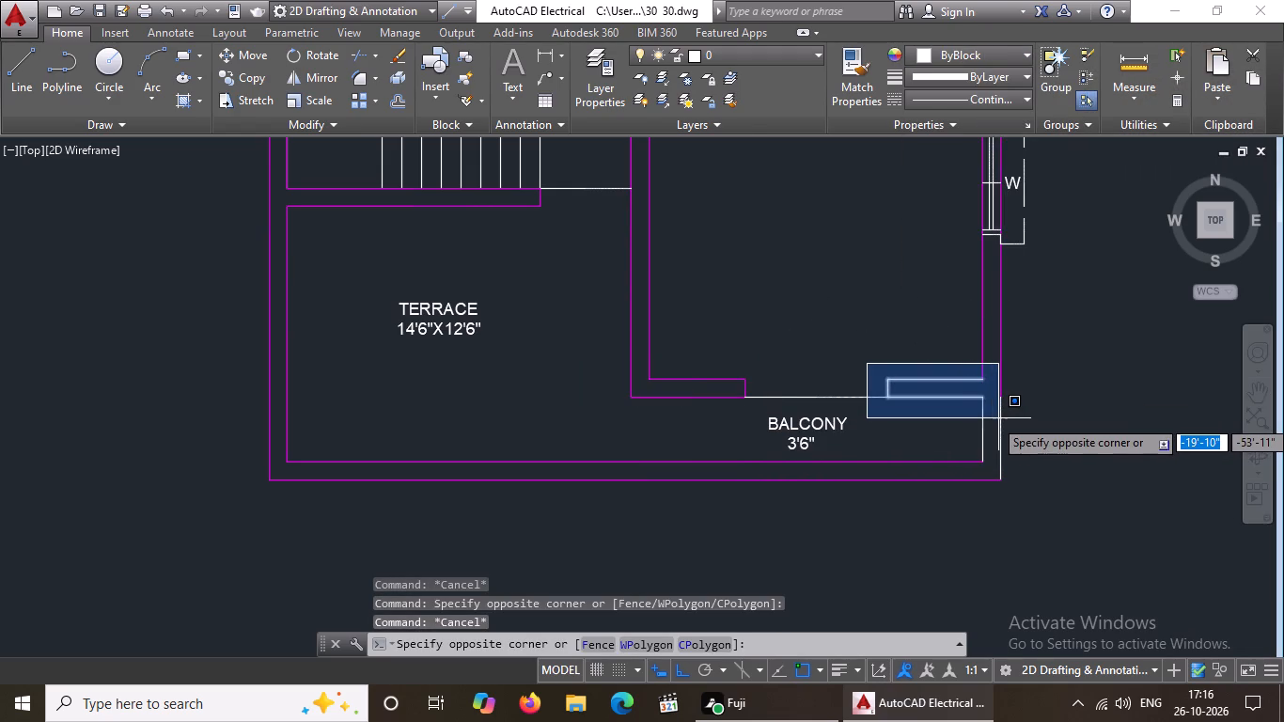
scroll(999, 416, "up", 1)
left_click(986, 414)
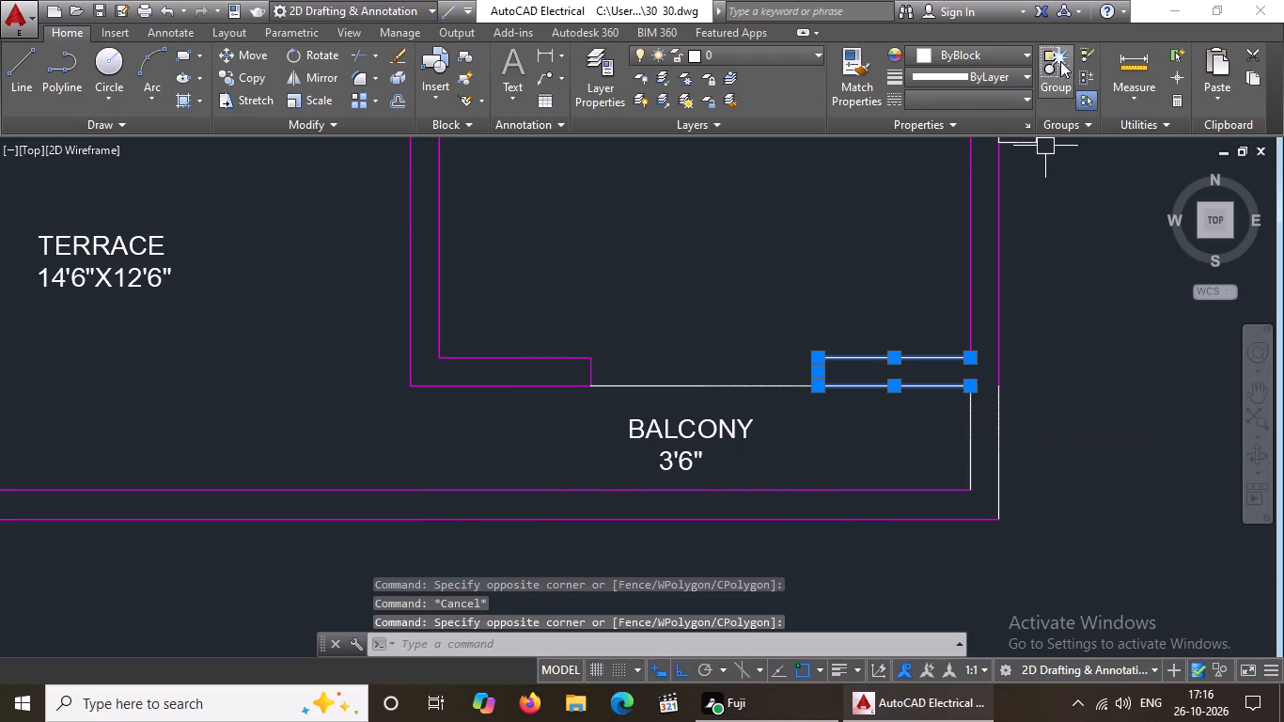
left_click(996, 52)
left_click(1009, 248)
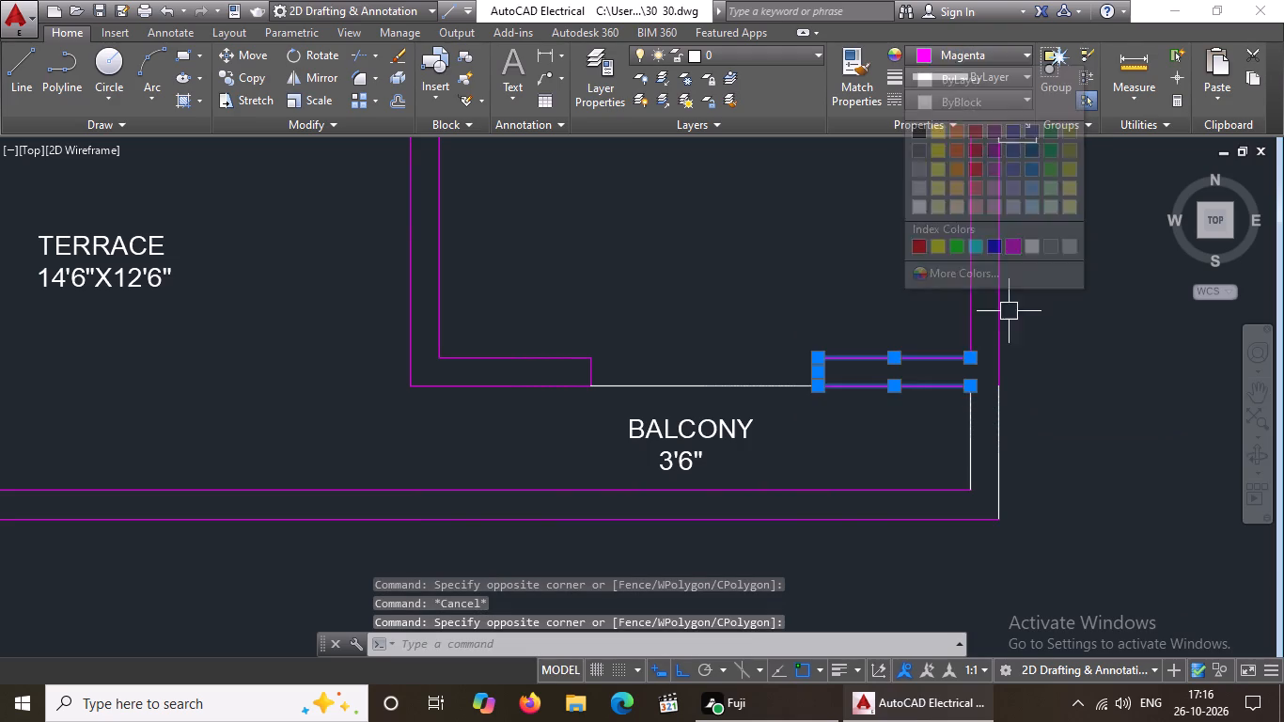
key("Escape")
Change the inner and outer lines of the balcony's short end wall, below the drawing room's exterior wall, to magenta.
left_click(973, 447)
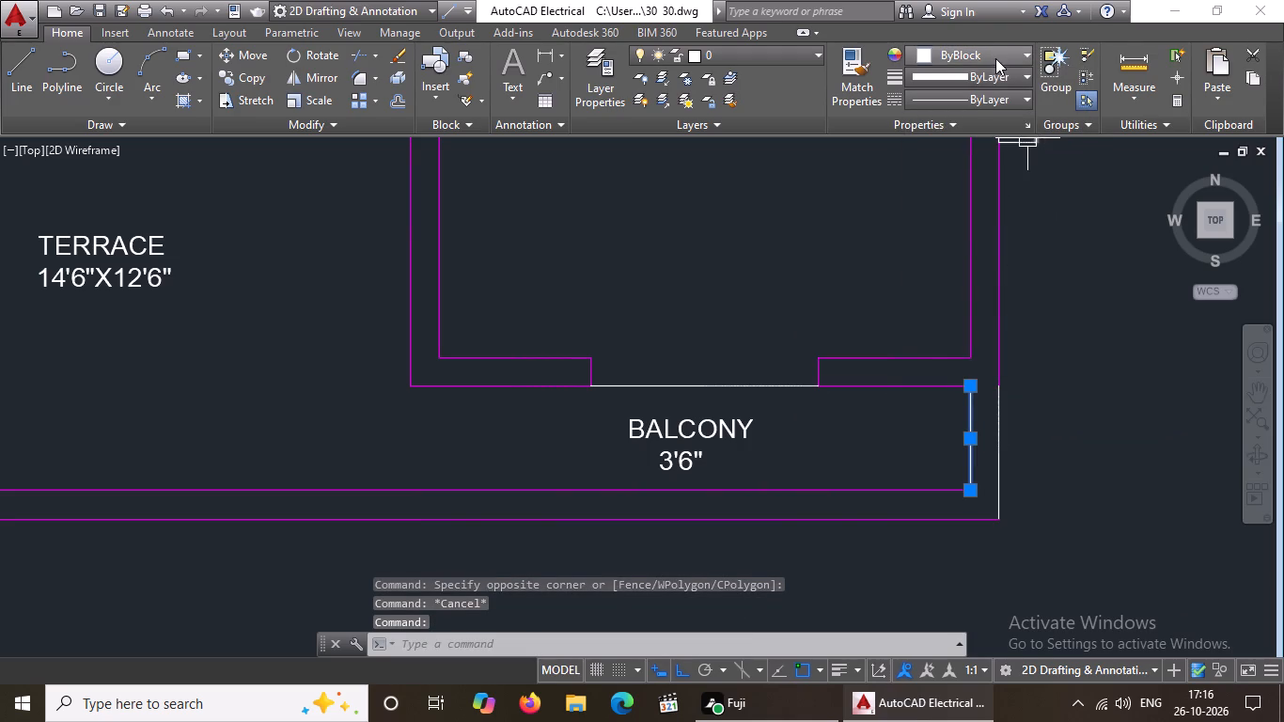
left_click(995, 58)
left_click(1015, 243)
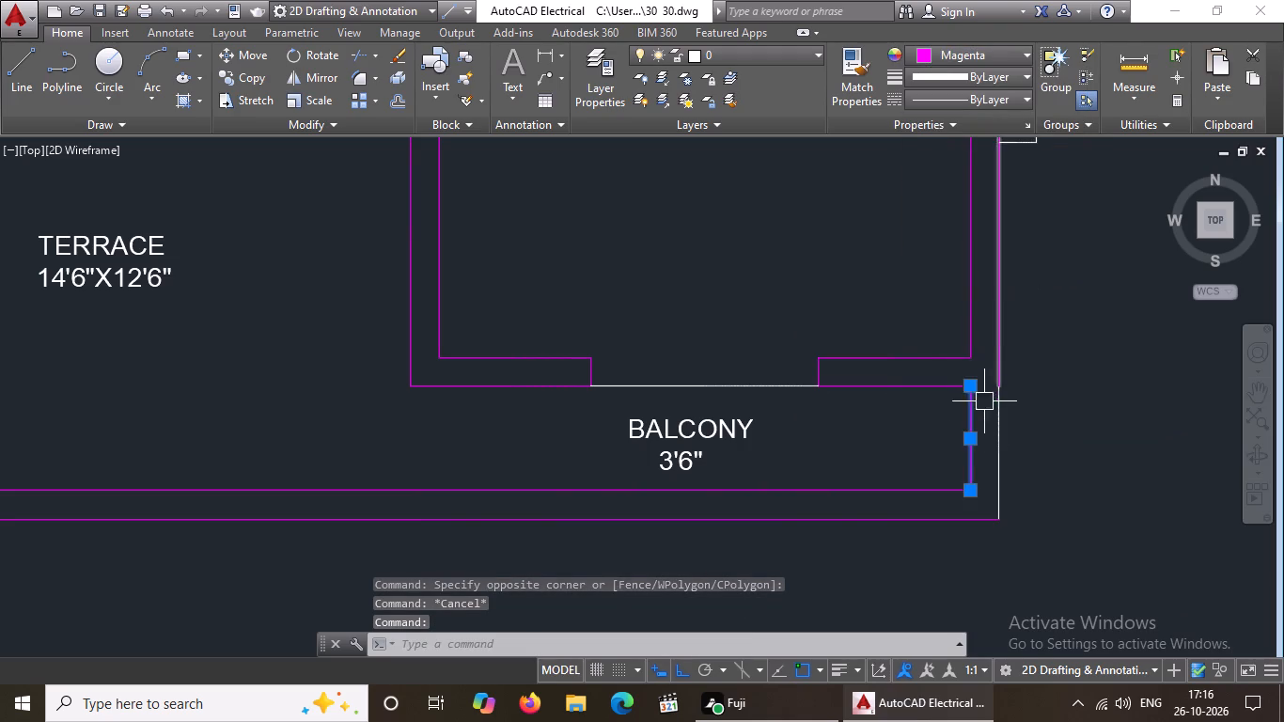
key("Escape")
left_click(913, 321)
left_click(1102, 587)
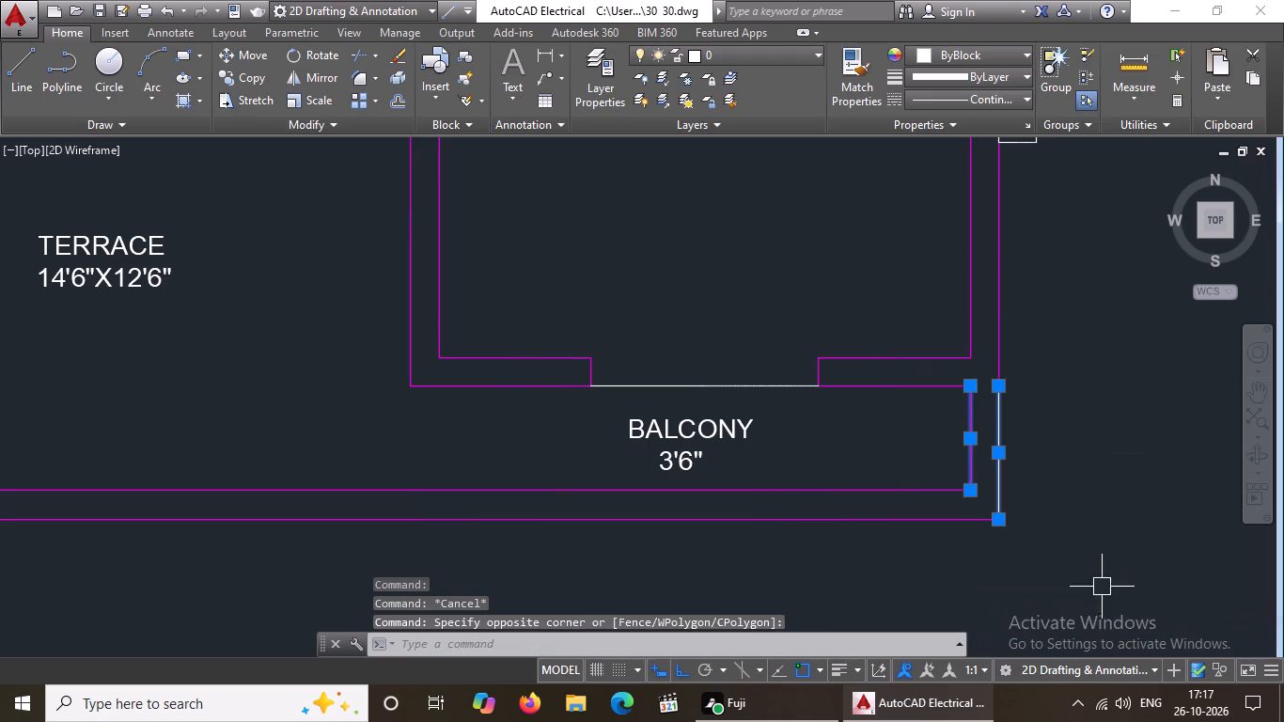
left_click(965, 54)
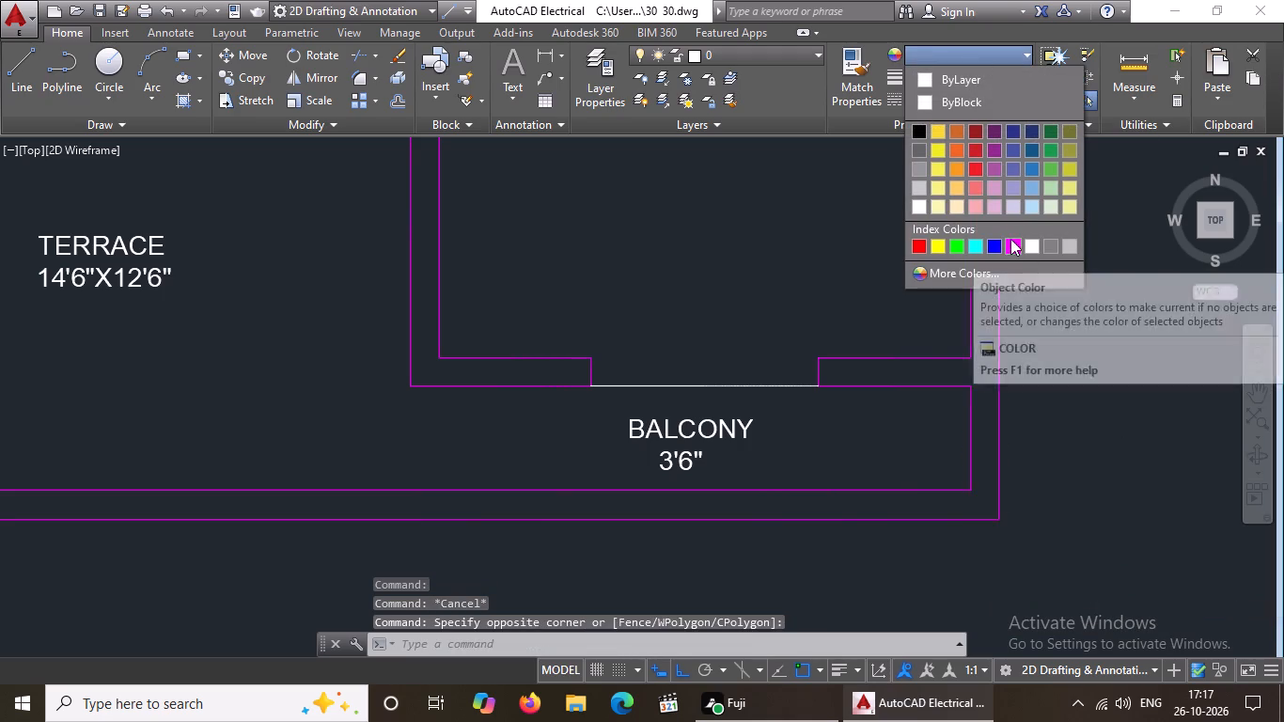
left_click(1010, 237)
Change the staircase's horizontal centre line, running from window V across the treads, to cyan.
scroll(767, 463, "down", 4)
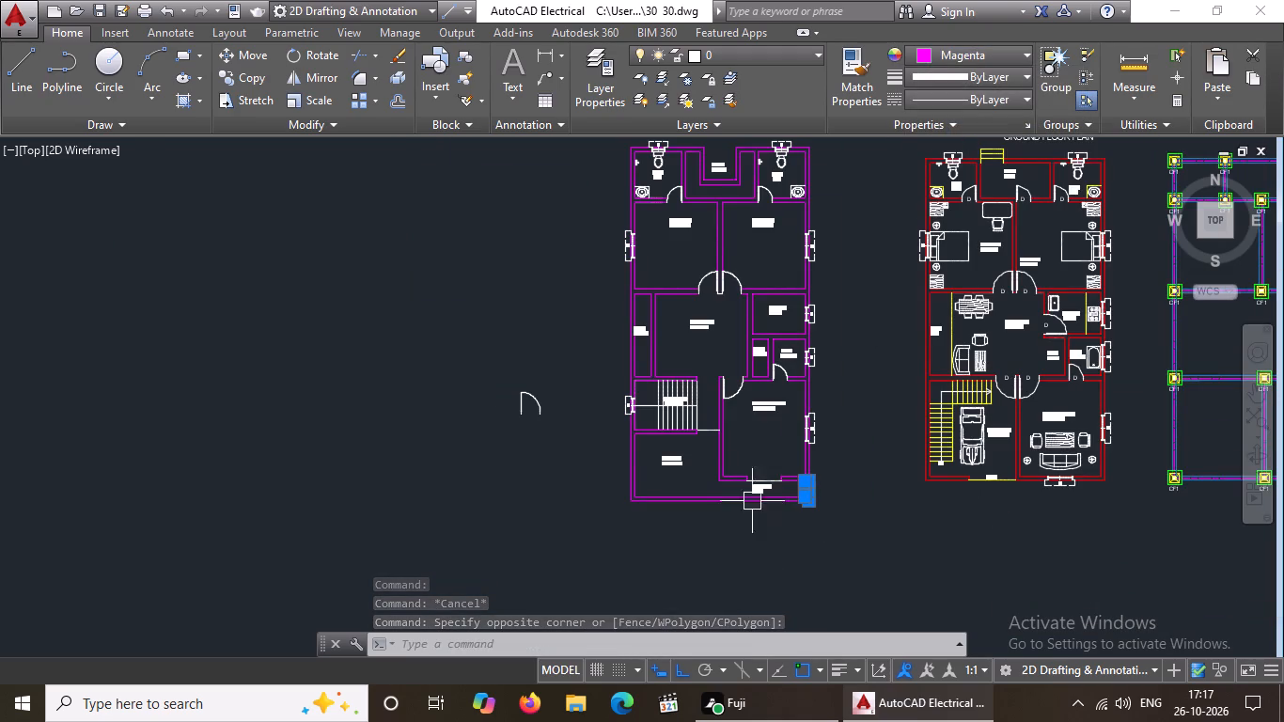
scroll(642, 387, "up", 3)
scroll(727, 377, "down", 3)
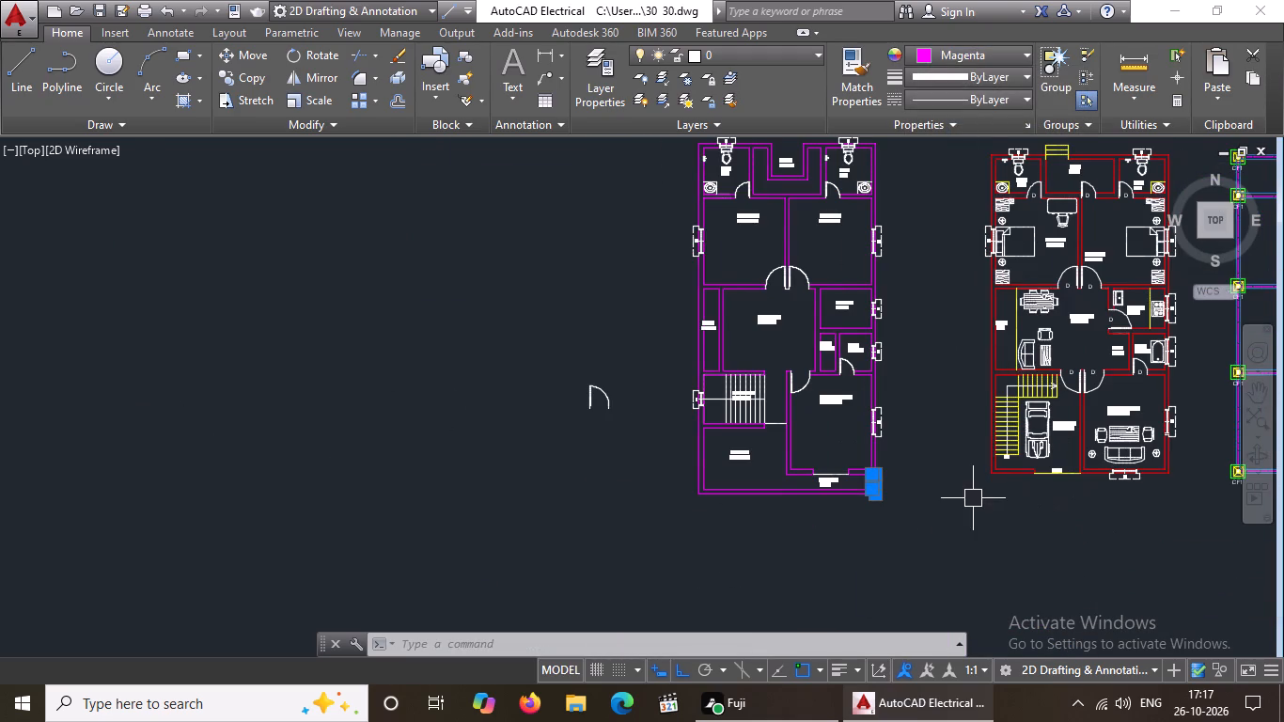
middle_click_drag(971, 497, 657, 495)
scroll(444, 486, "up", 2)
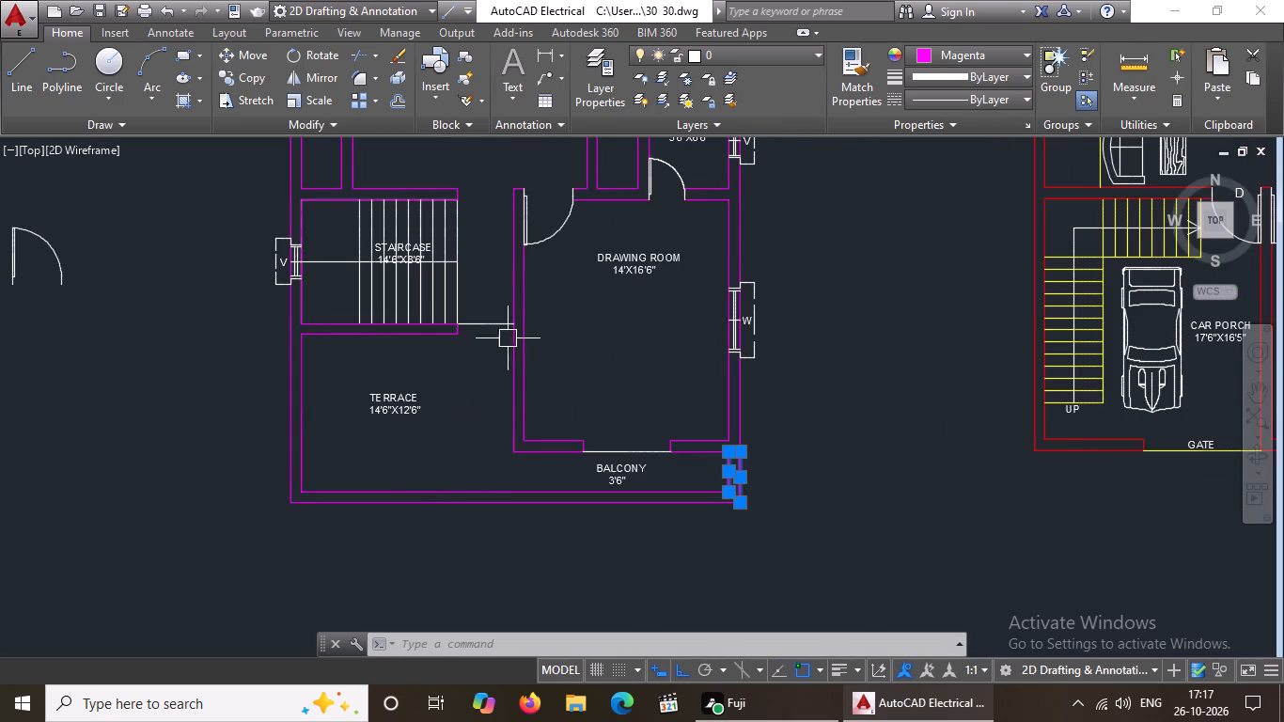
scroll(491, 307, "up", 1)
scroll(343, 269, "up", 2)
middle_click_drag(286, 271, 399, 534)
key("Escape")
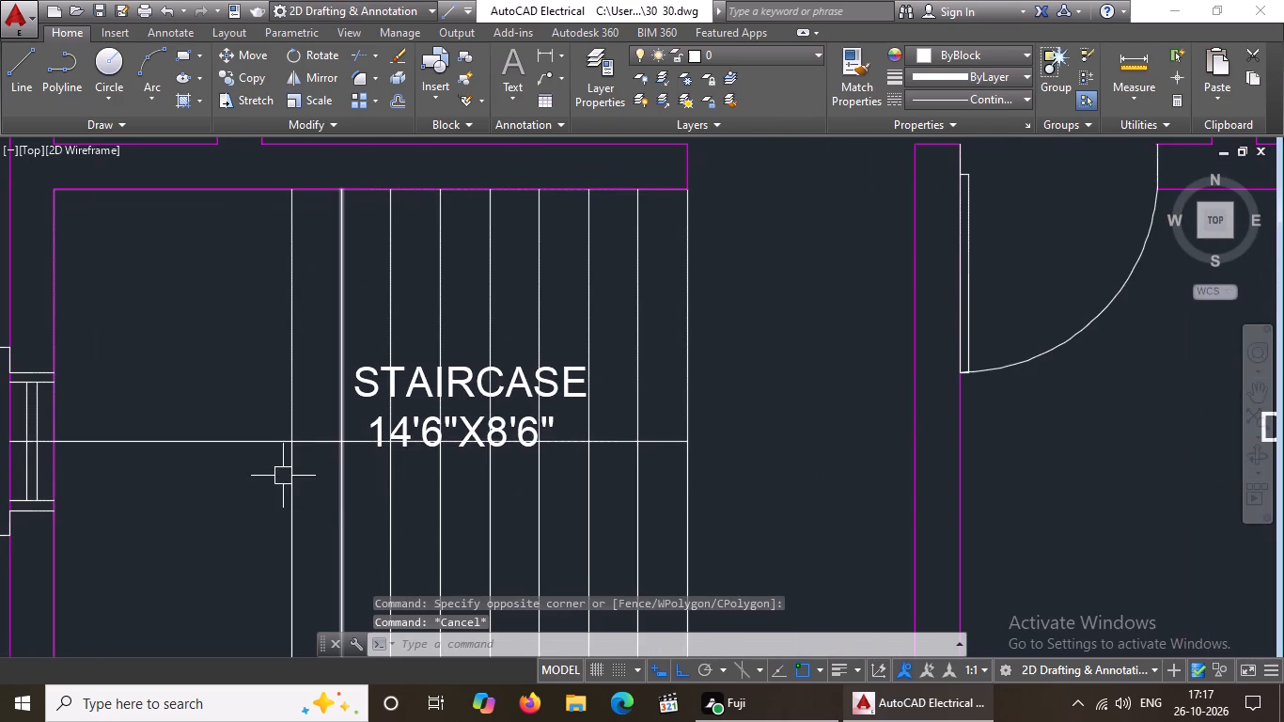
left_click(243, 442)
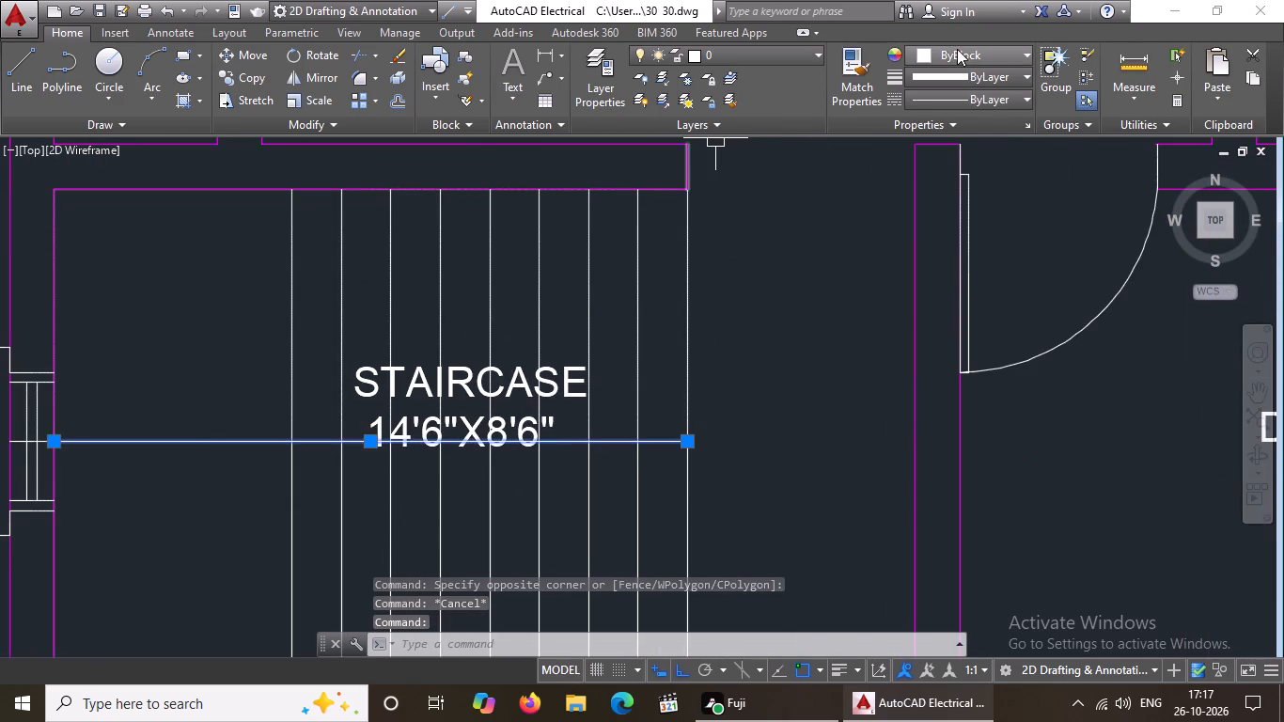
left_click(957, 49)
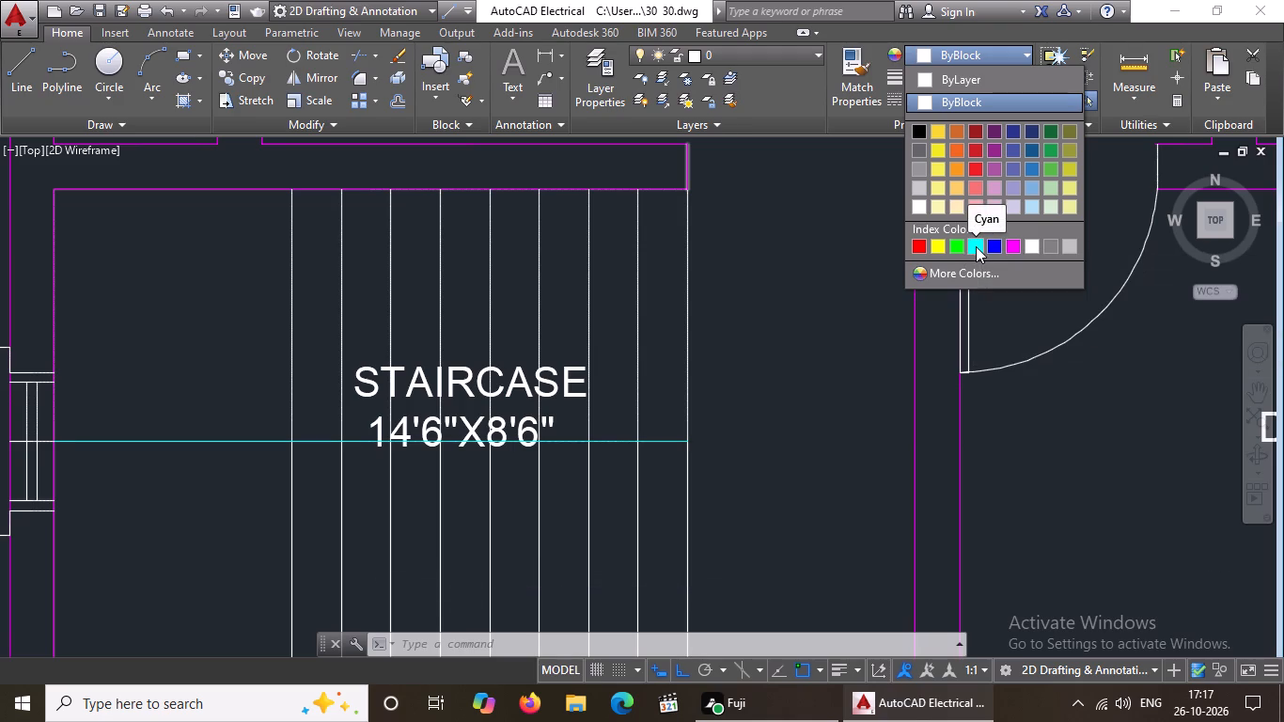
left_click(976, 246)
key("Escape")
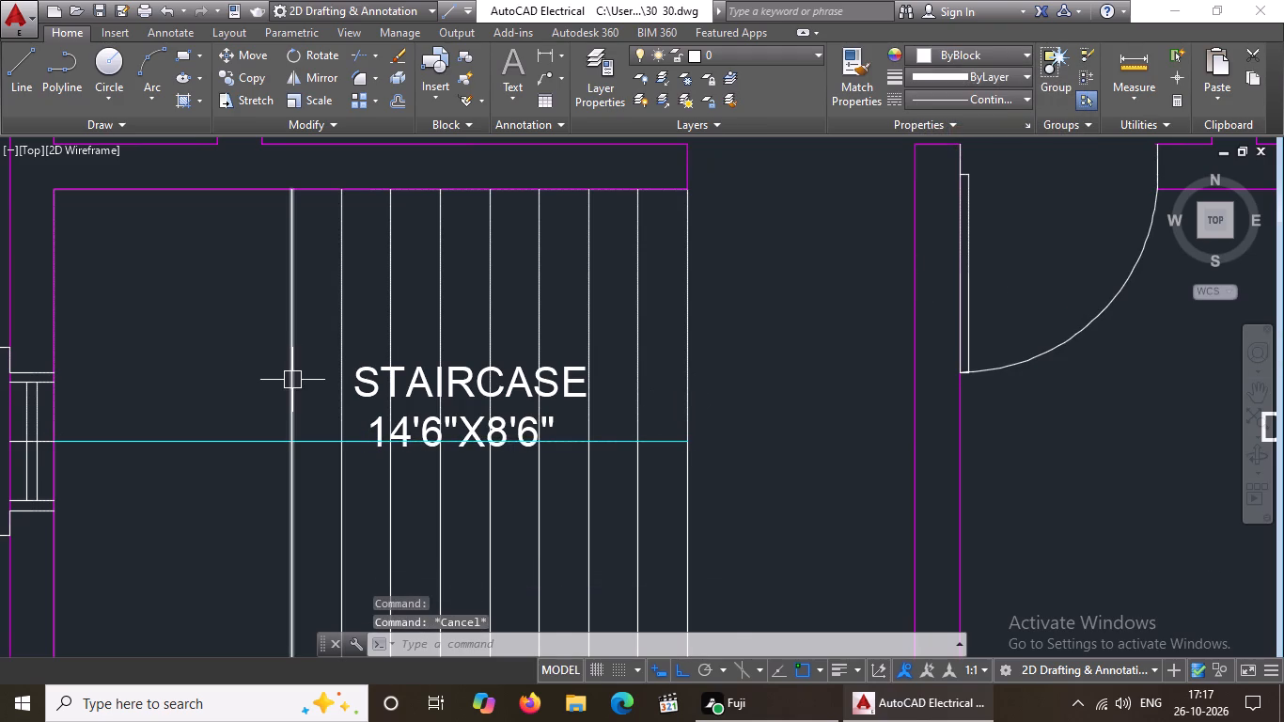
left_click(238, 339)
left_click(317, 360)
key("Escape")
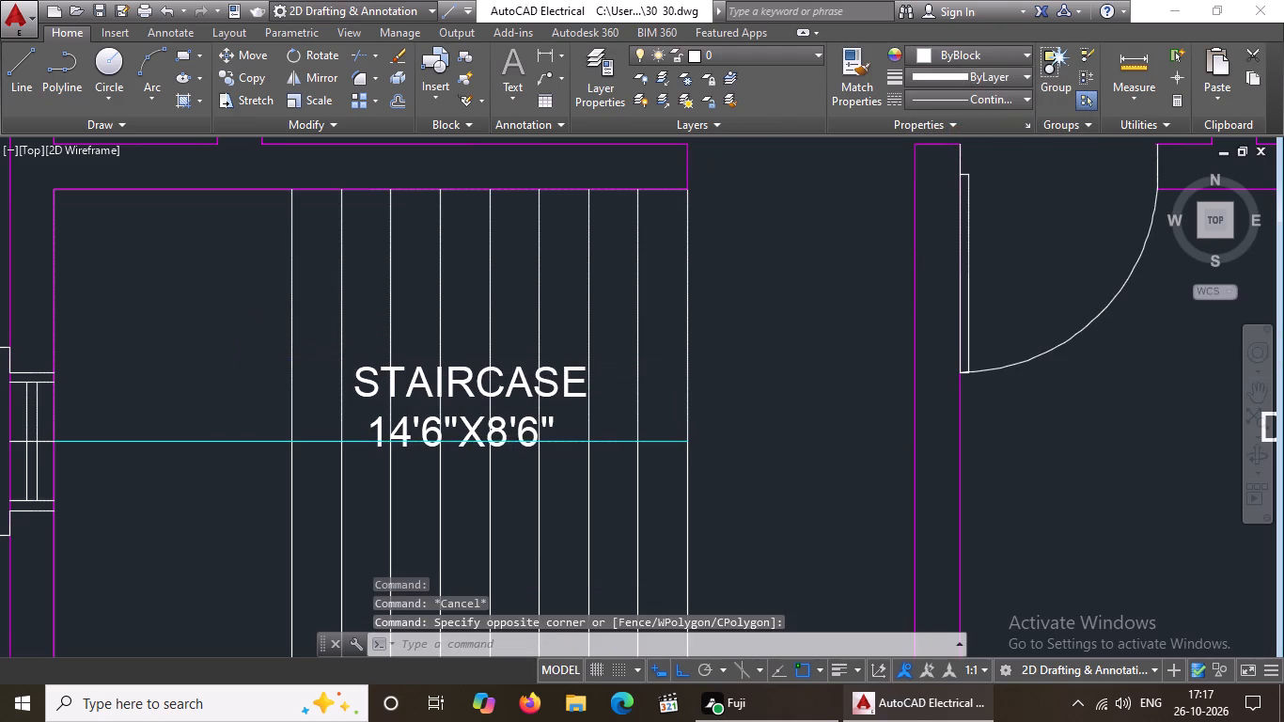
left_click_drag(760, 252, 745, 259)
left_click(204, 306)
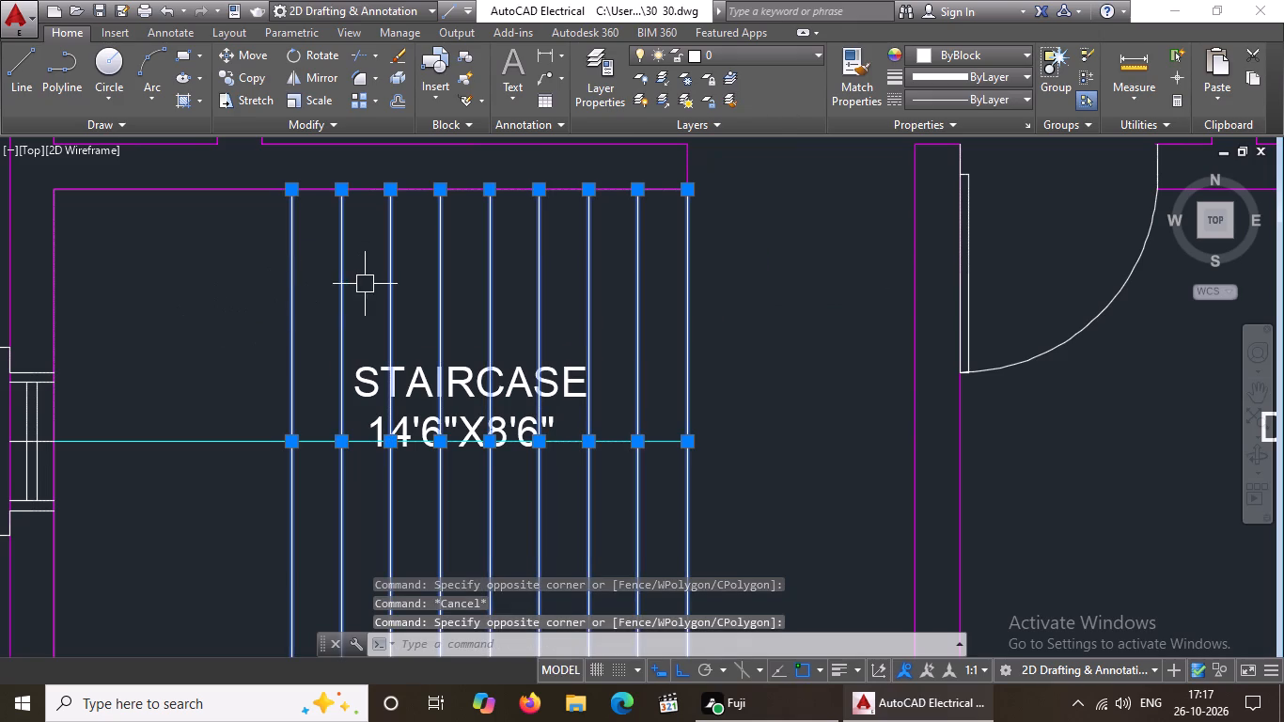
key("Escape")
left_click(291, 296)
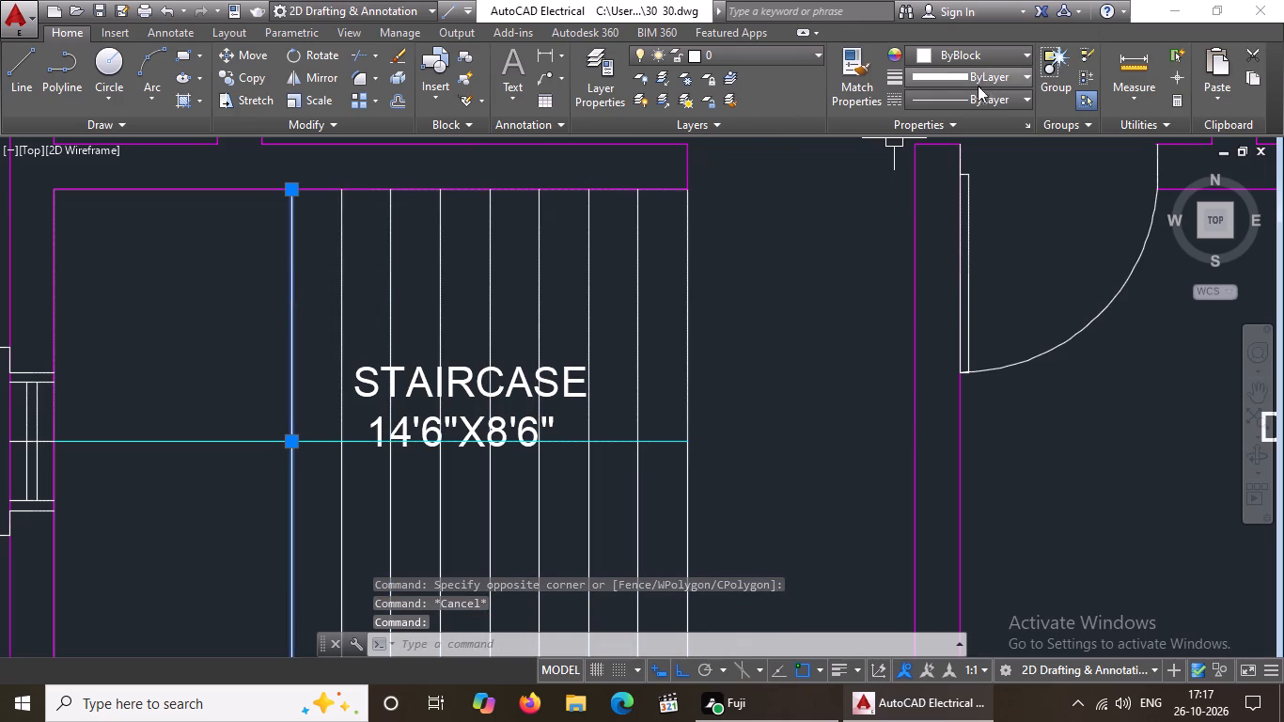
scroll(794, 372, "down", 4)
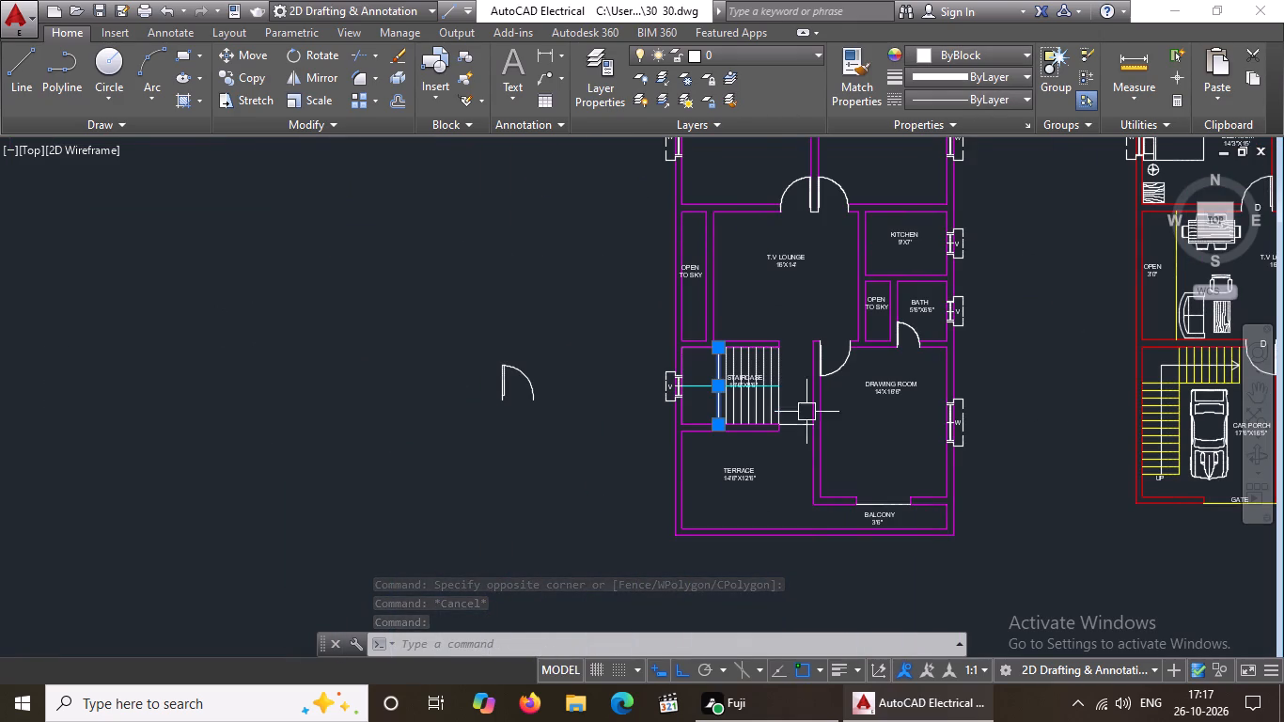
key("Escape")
Change the staircase's horizontal centre line to green.
scroll(706, 396, "up", 1)
left_click(708, 379)
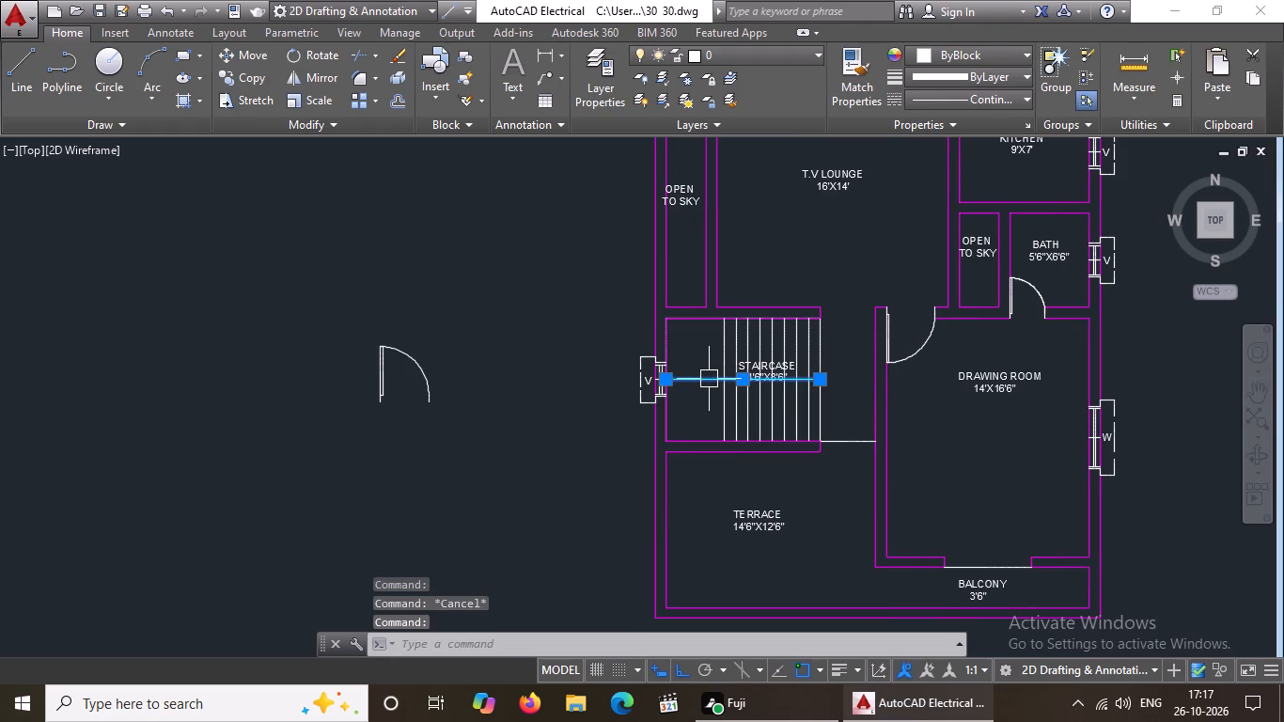
left_click(948, 53)
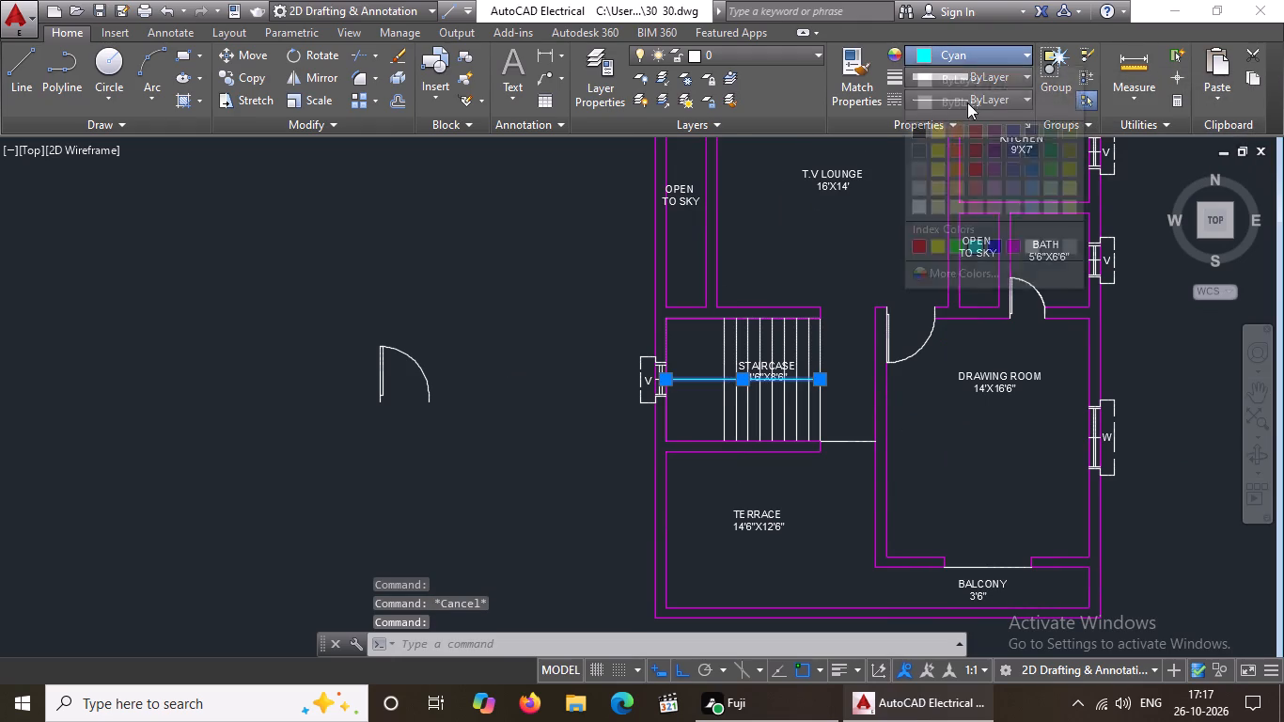
left_click(953, 250)
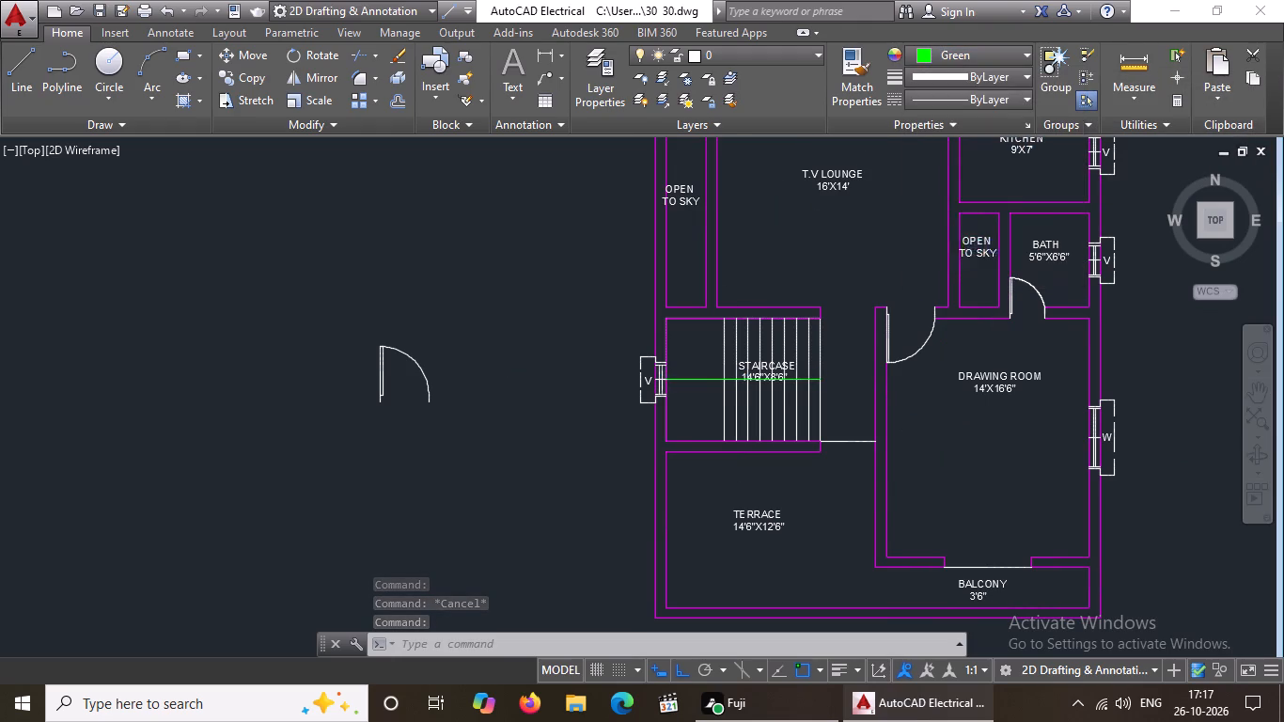
Change the first two vertical tread lines of the staircase, counting from the window V side, to green.
scroll(718, 363, "up", 3)
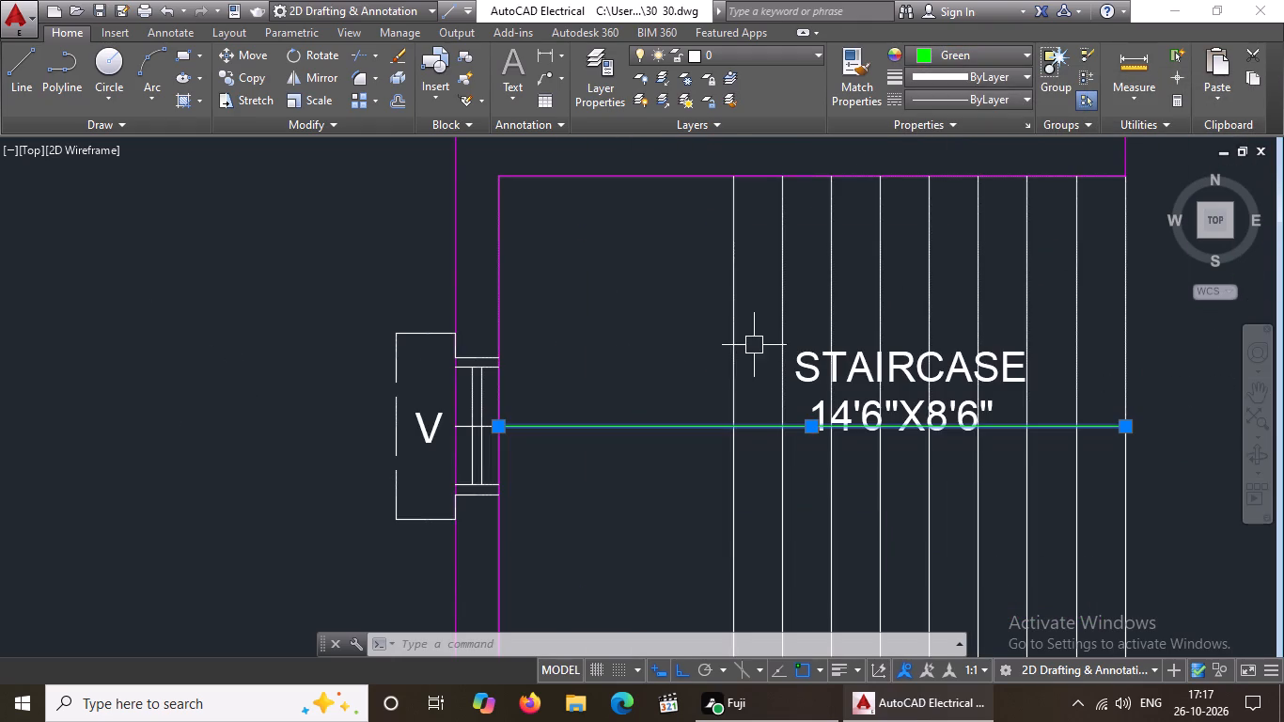
left_click(736, 347)
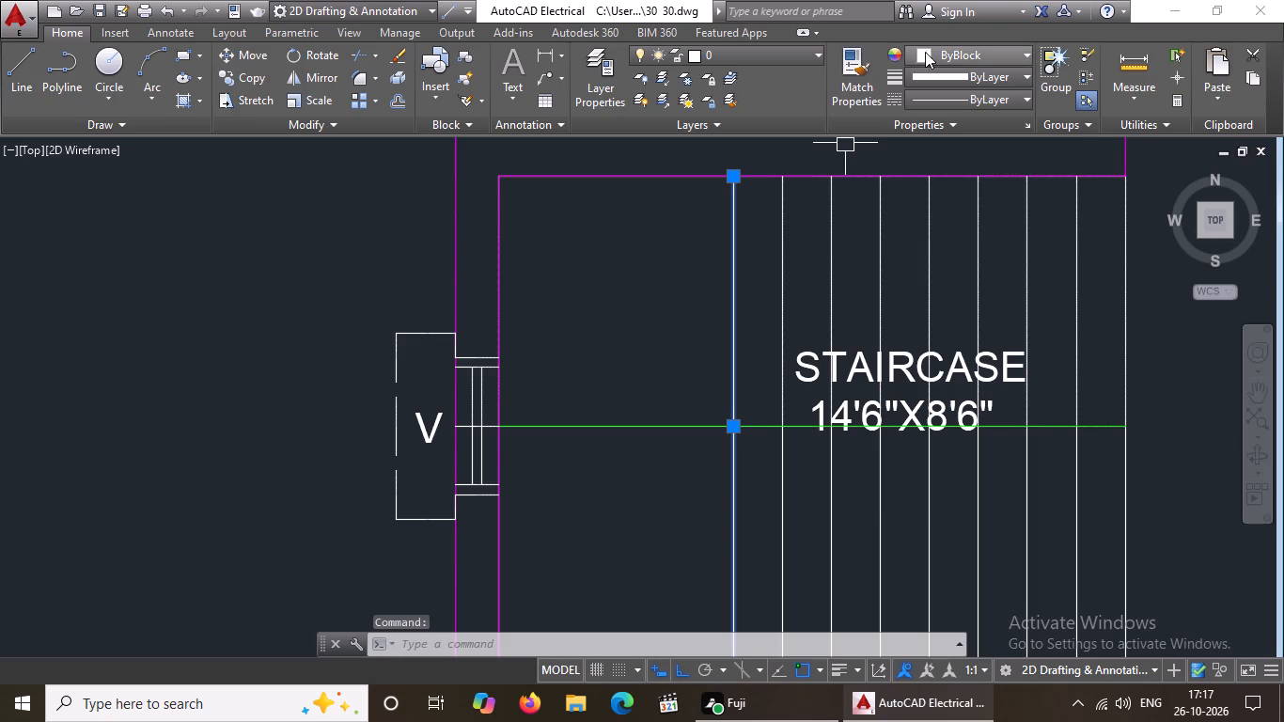
left_click(925, 51)
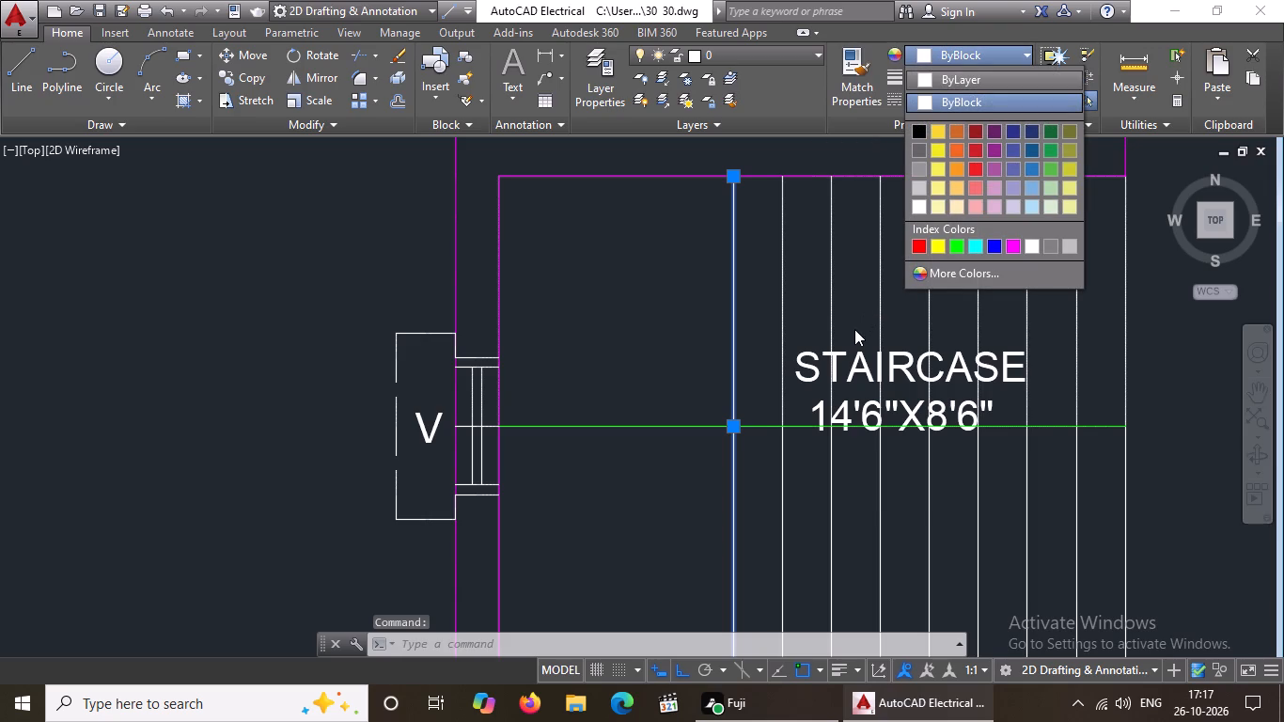
scroll(749, 304, "down", 2)
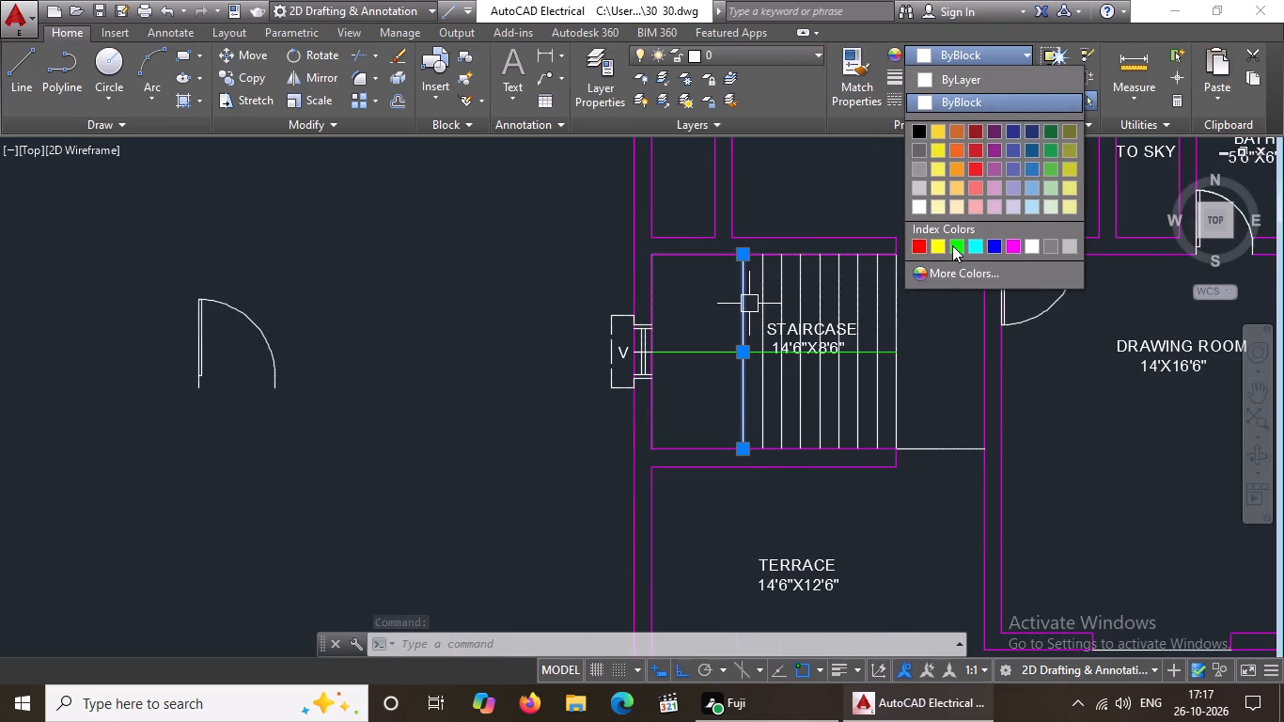
left_click(952, 244)
key("Escape")
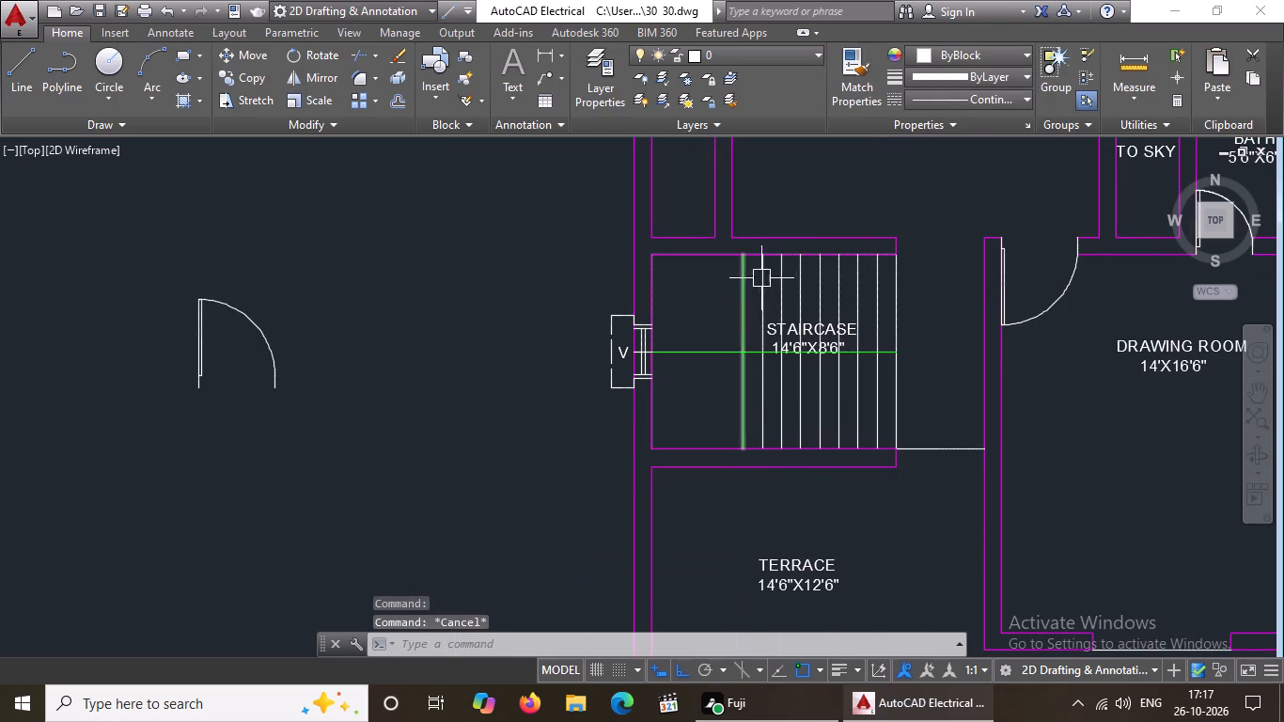
left_click(764, 279)
left_click(1004, 48)
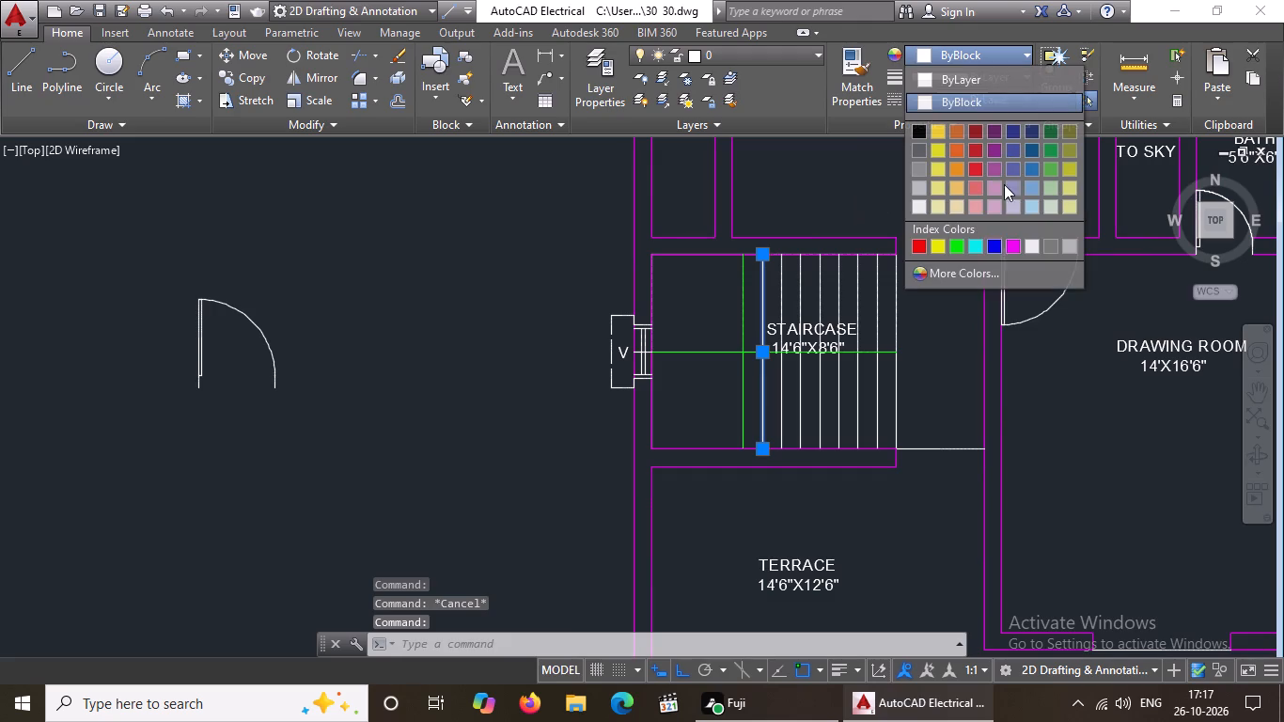
left_click(958, 243)
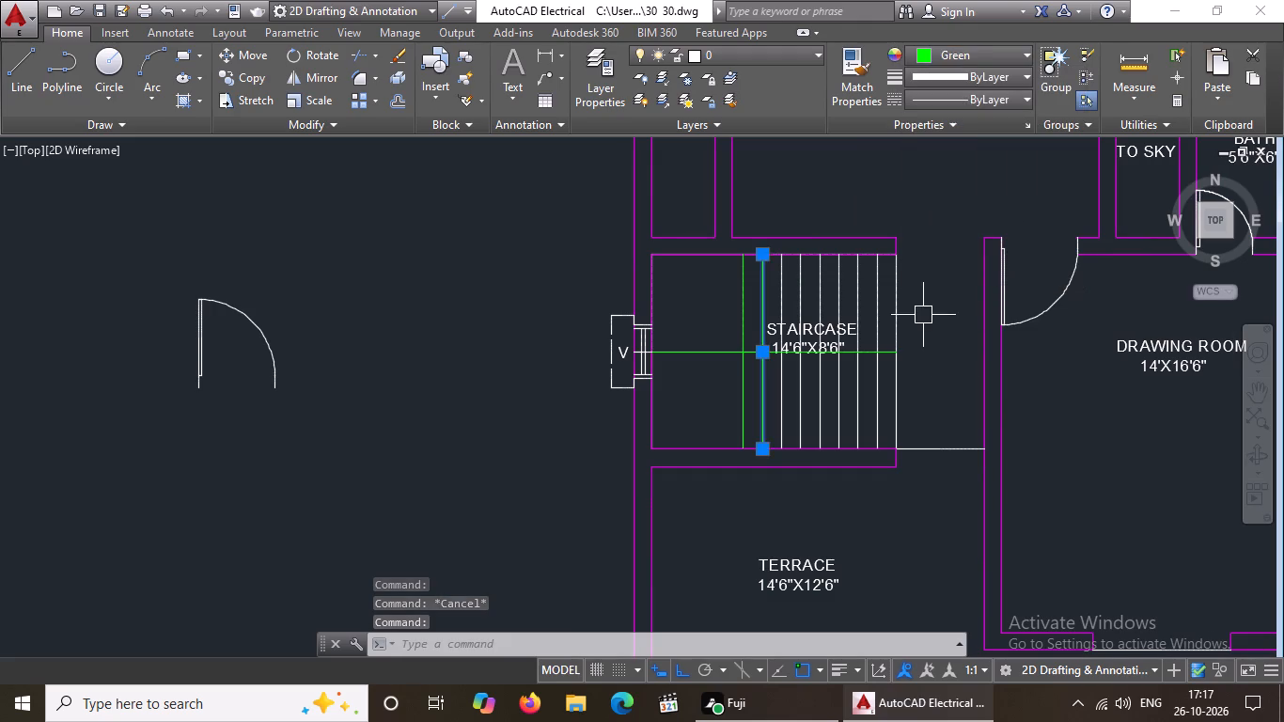
key("Escape")
Change the line across the opening between the drawing room and the balcony to green.
scroll(876, 325, "down", 5)
scroll(915, 369, "up", 2)
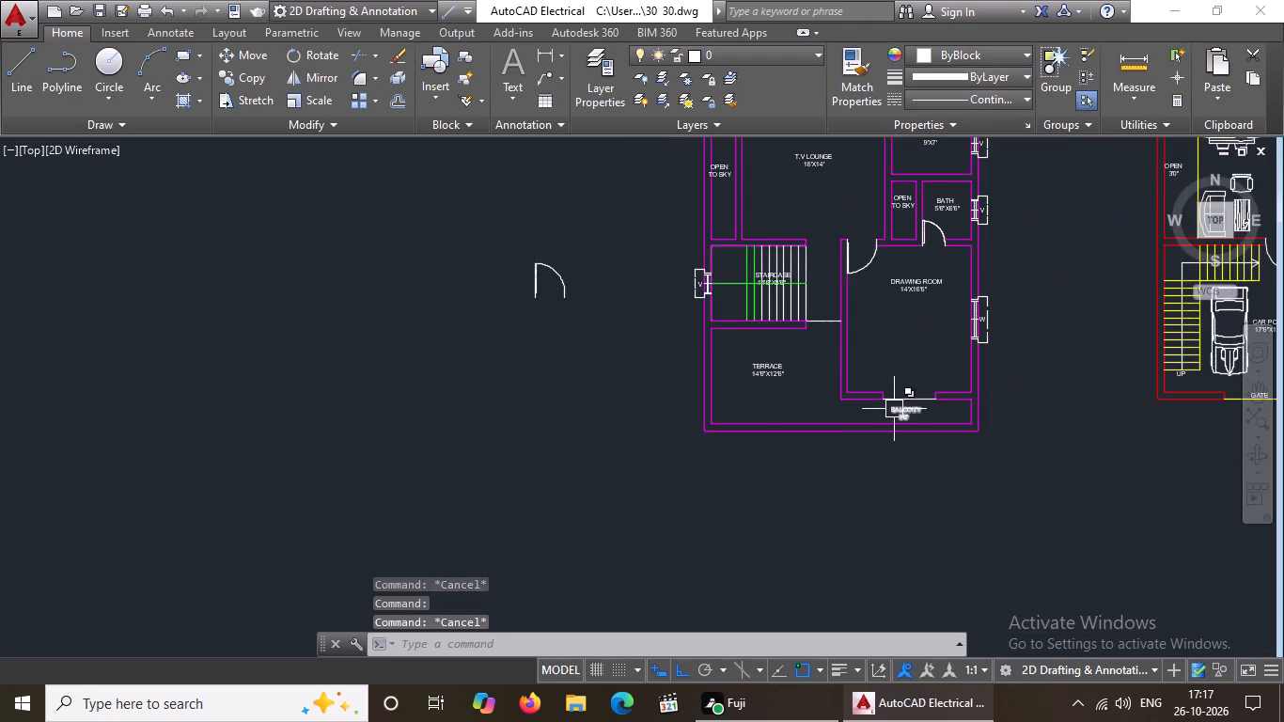
scroll(894, 409, "up", 3)
left_click(912, 374)
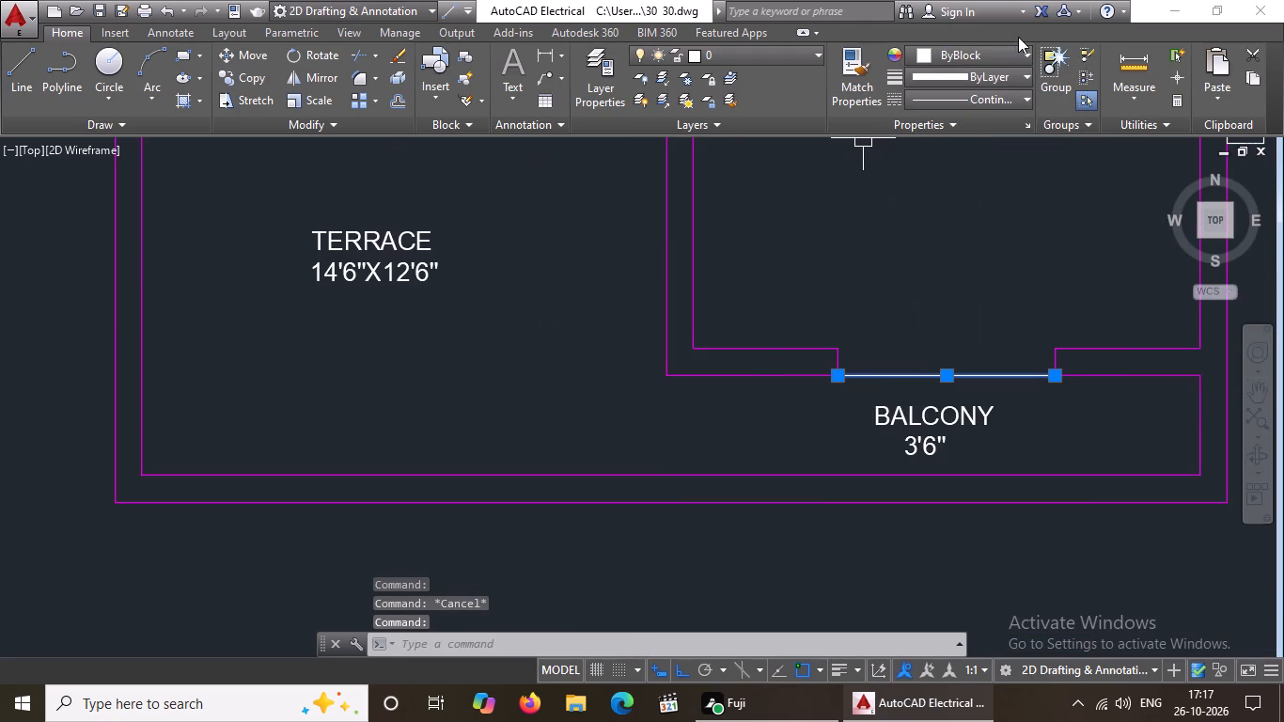
left_click(1008, 48)
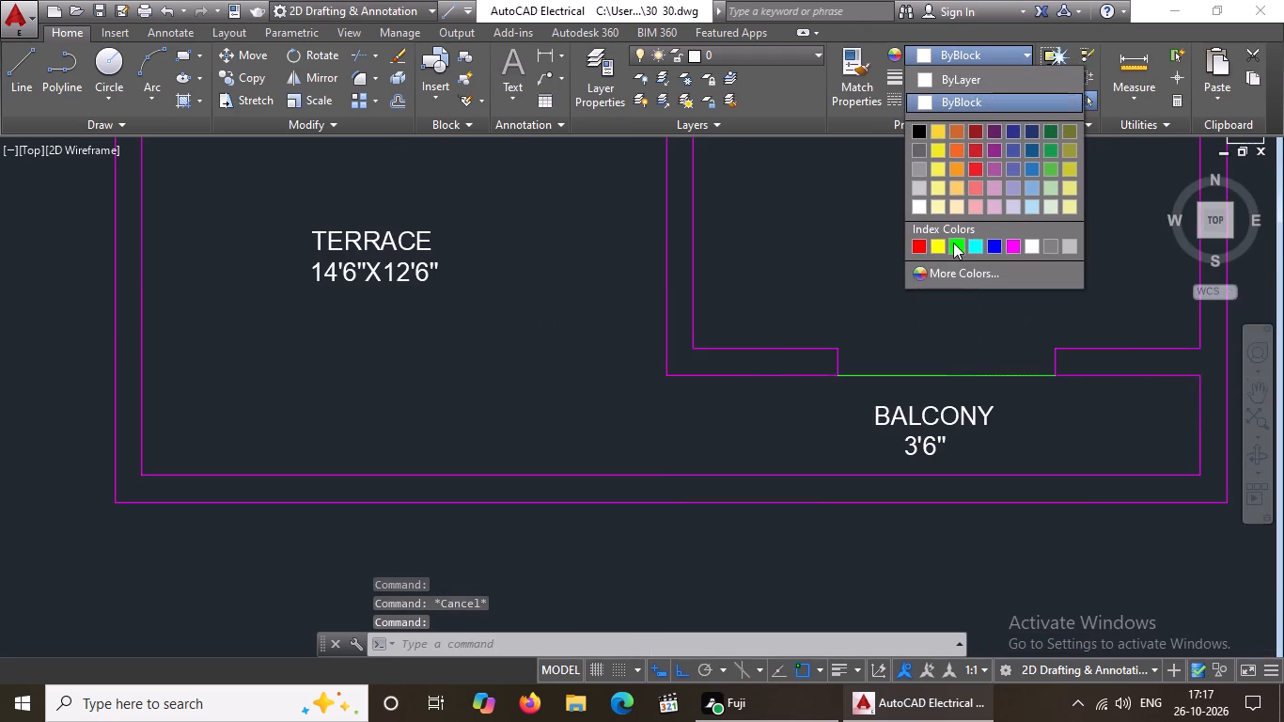
left_click_drag(953, 243, 954, 267)
scroll(885, 374, "down", 5)
key("Escape")
Change the line across the opening between the staircase–terrace wall and the drawing room wall to green.
scroll(847, 330, "up", 4)
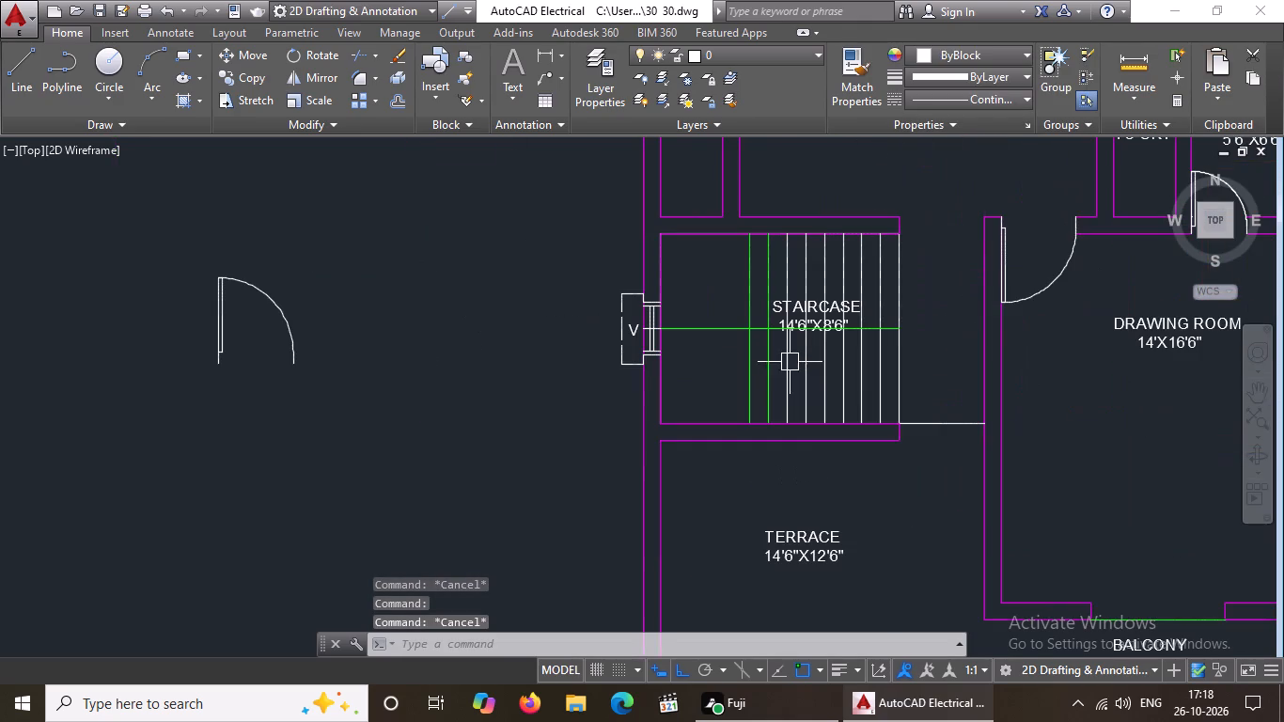
left_click(948, 423)
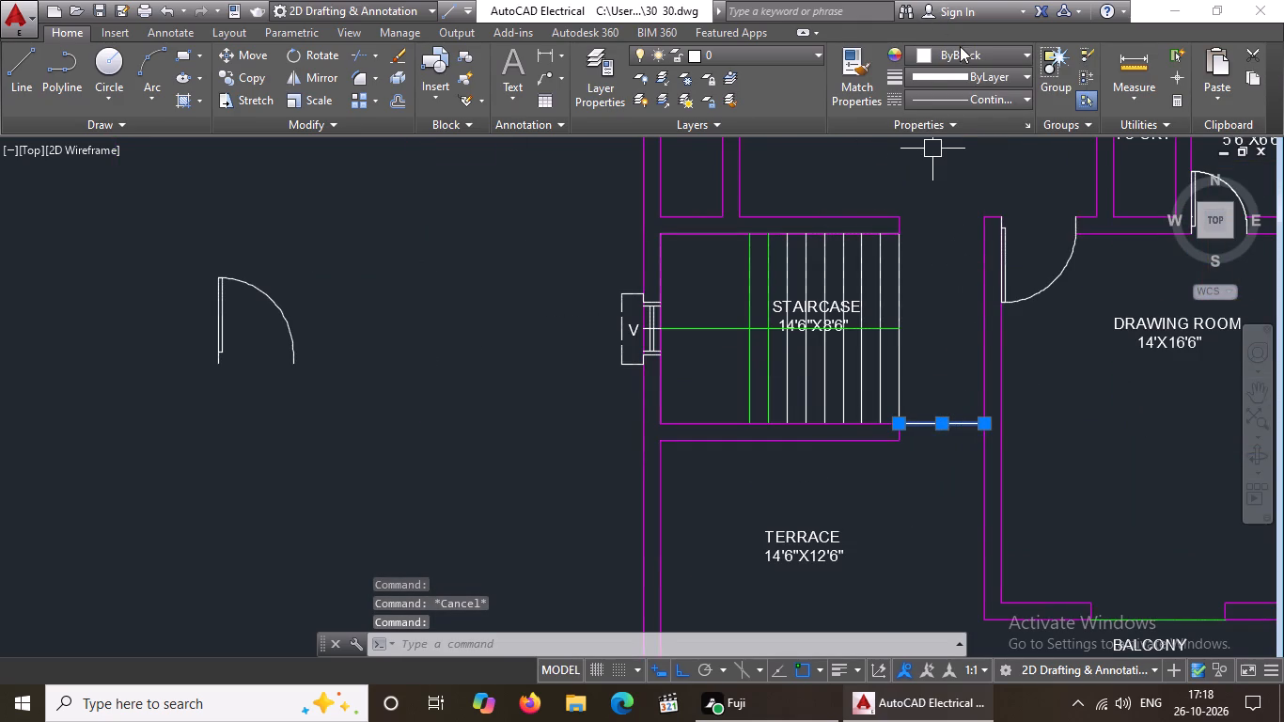
left_click(961, 57)
left_click(956, 244)
key("Escape")
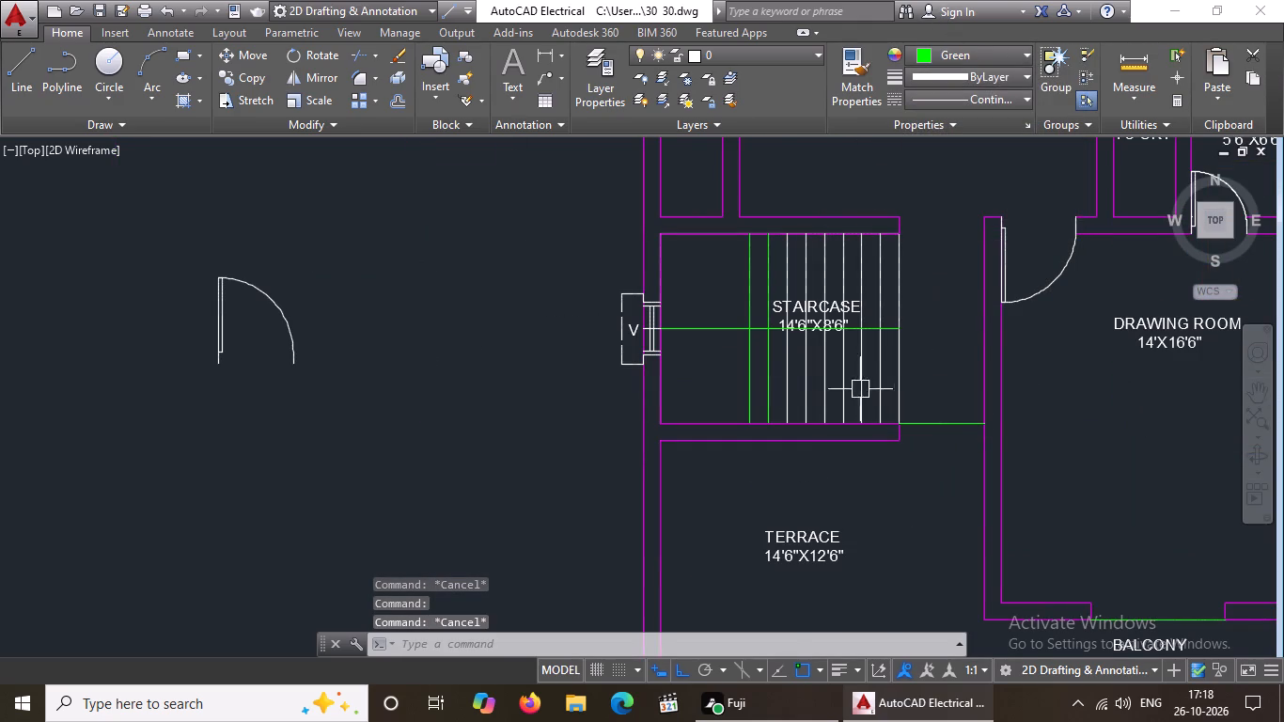
Change the third, fourth and fifth vertical tread lines of the staircase, counting from the window V side, to green.
scroll(773, 385, "up", 2)
left_click(806, 361)
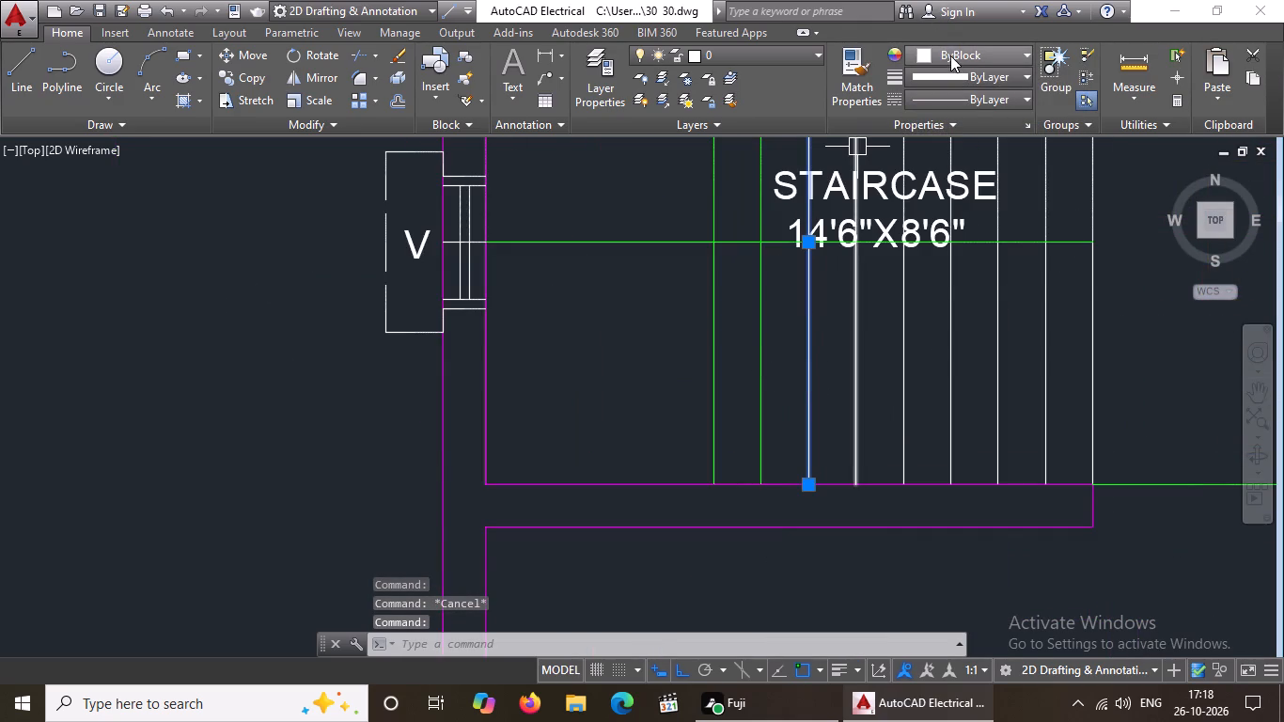
left_click(951, 55)
left_click(956, 244)
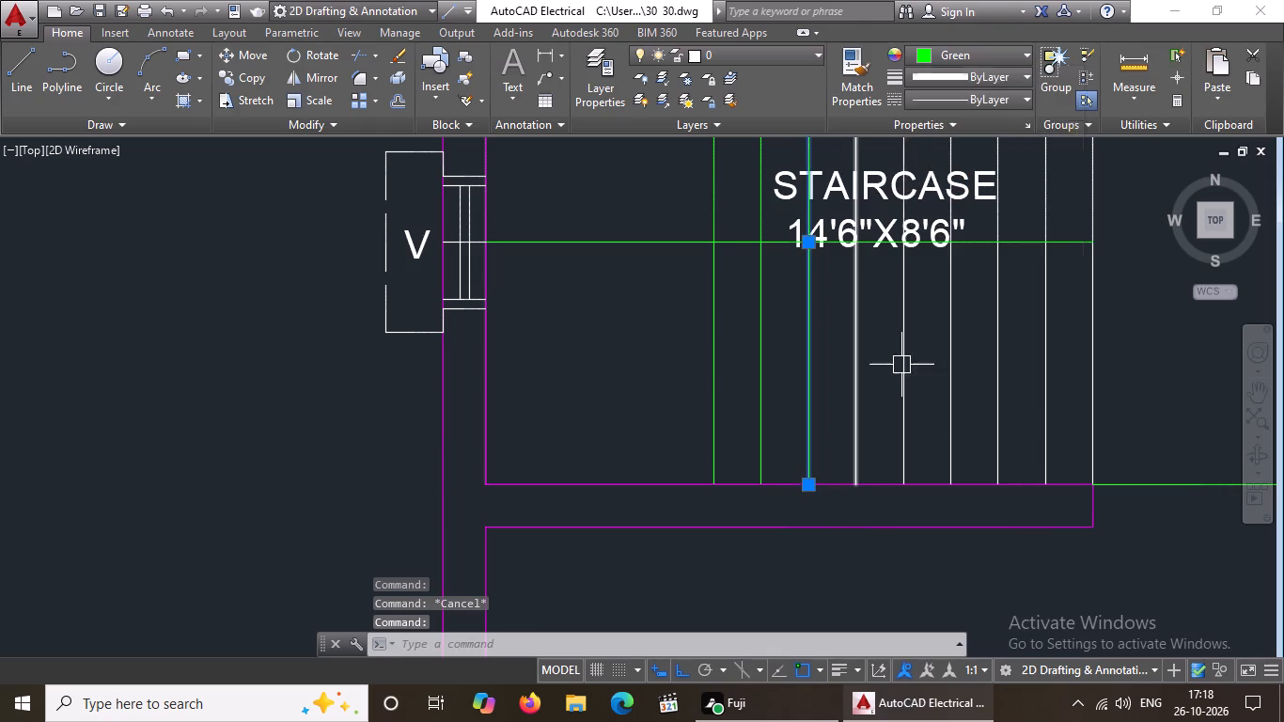
key("Escape")
left_click(853, 337)
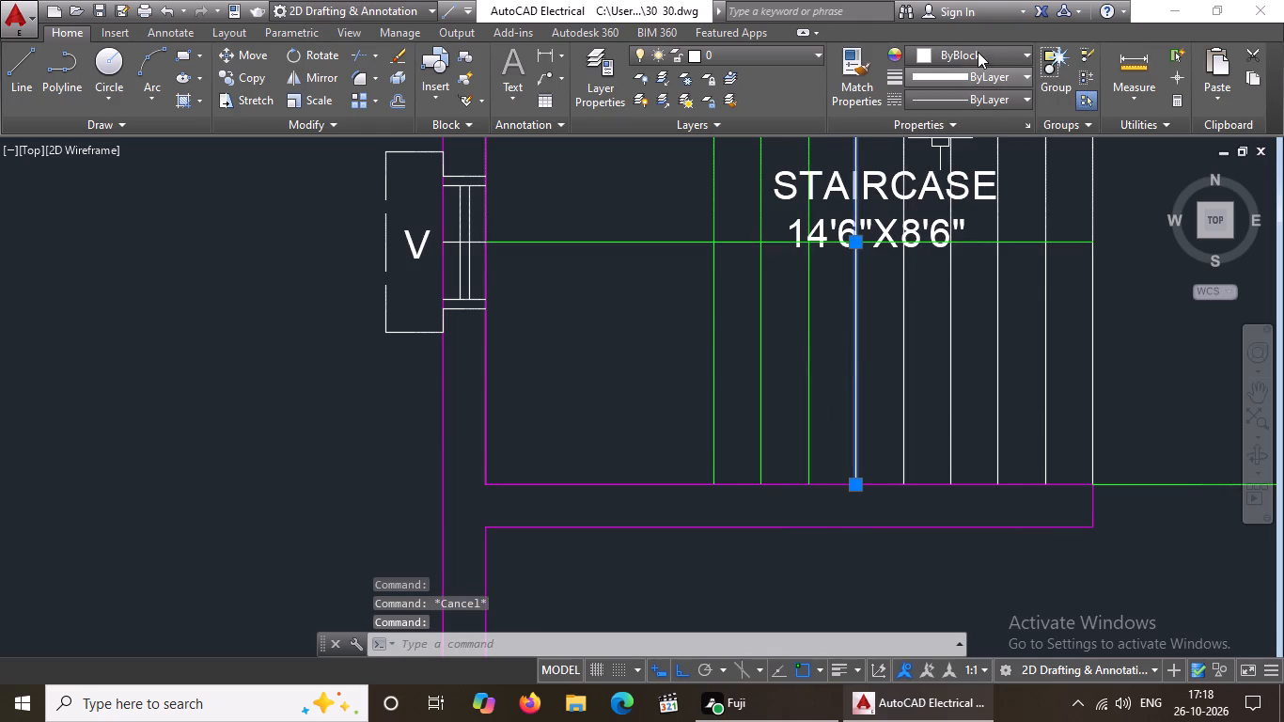
left_click(978, 51)
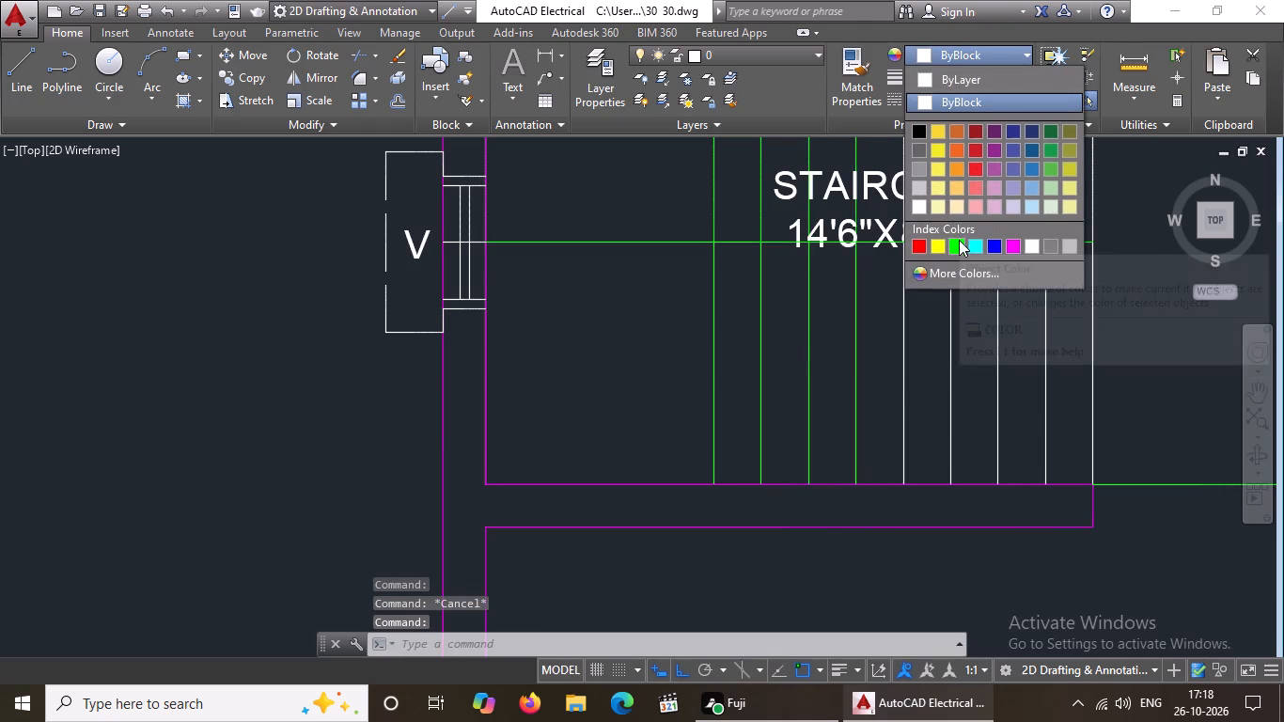
left_click(959, 240)
key("Escape")
left_click(907, 363)
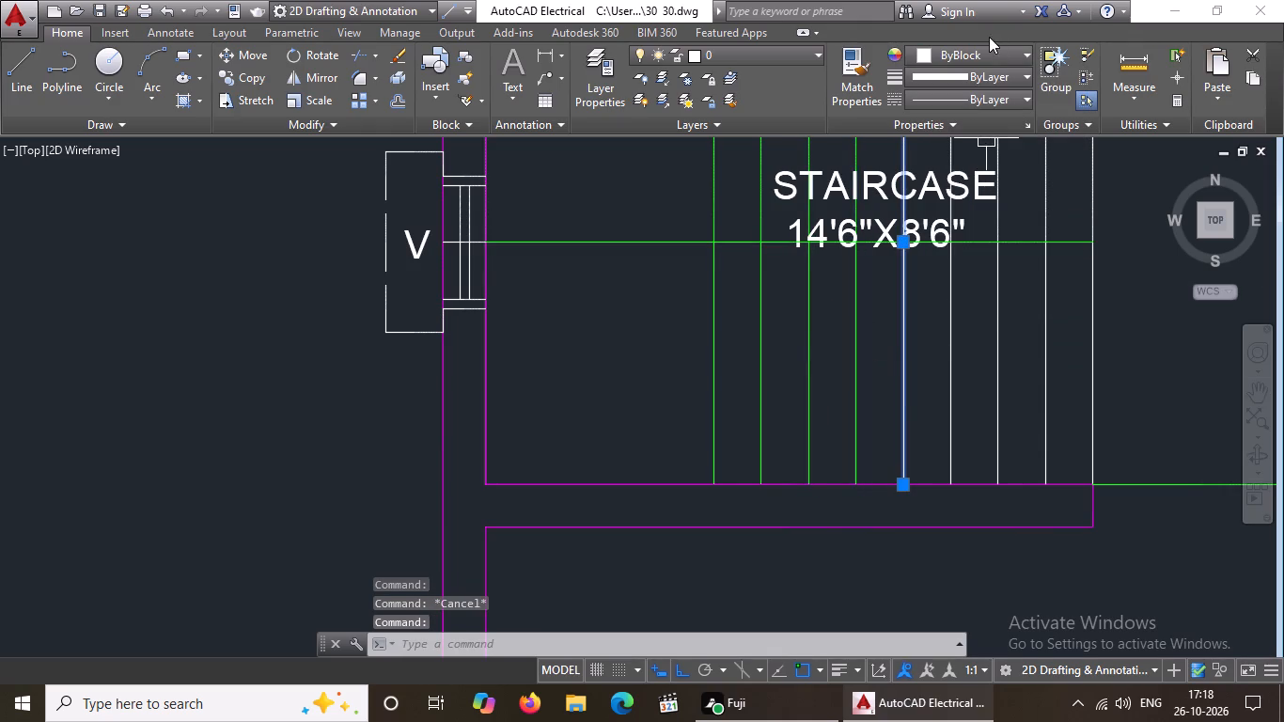
left_click_drag(989, 53, 1023, 247)
left_click(1015, 58)
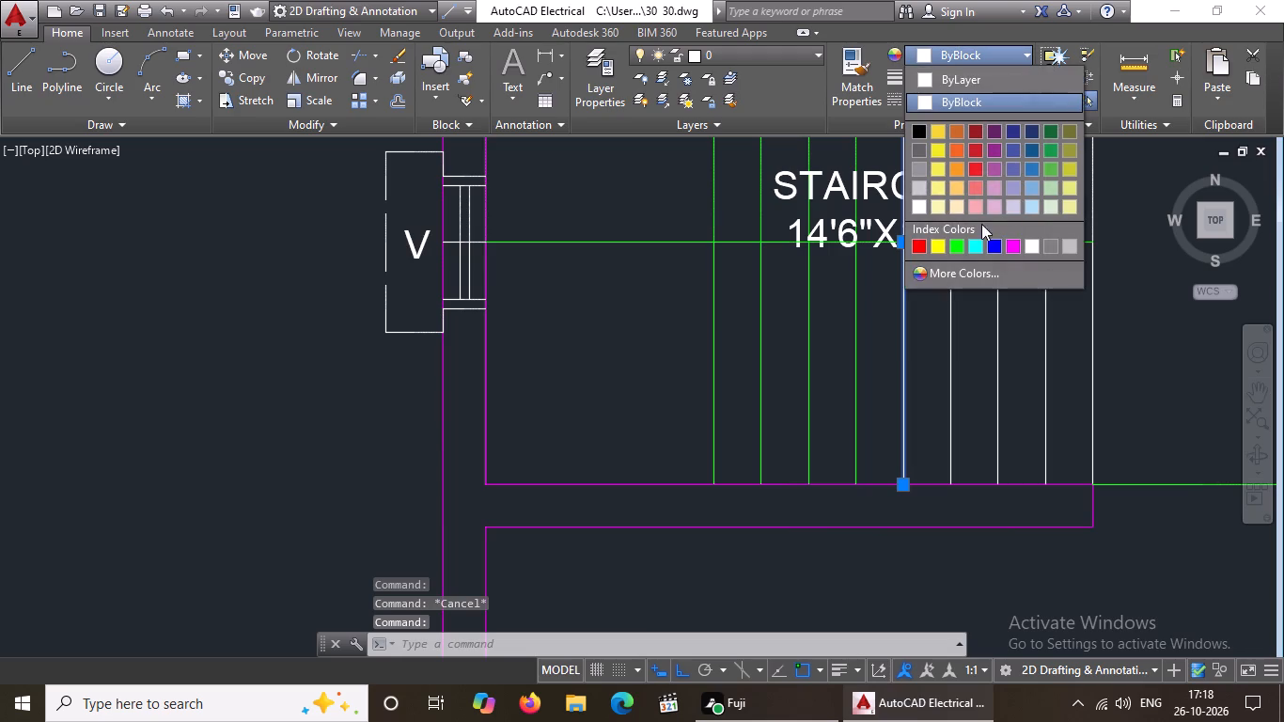
left_click(955, 246)
key("Escape")
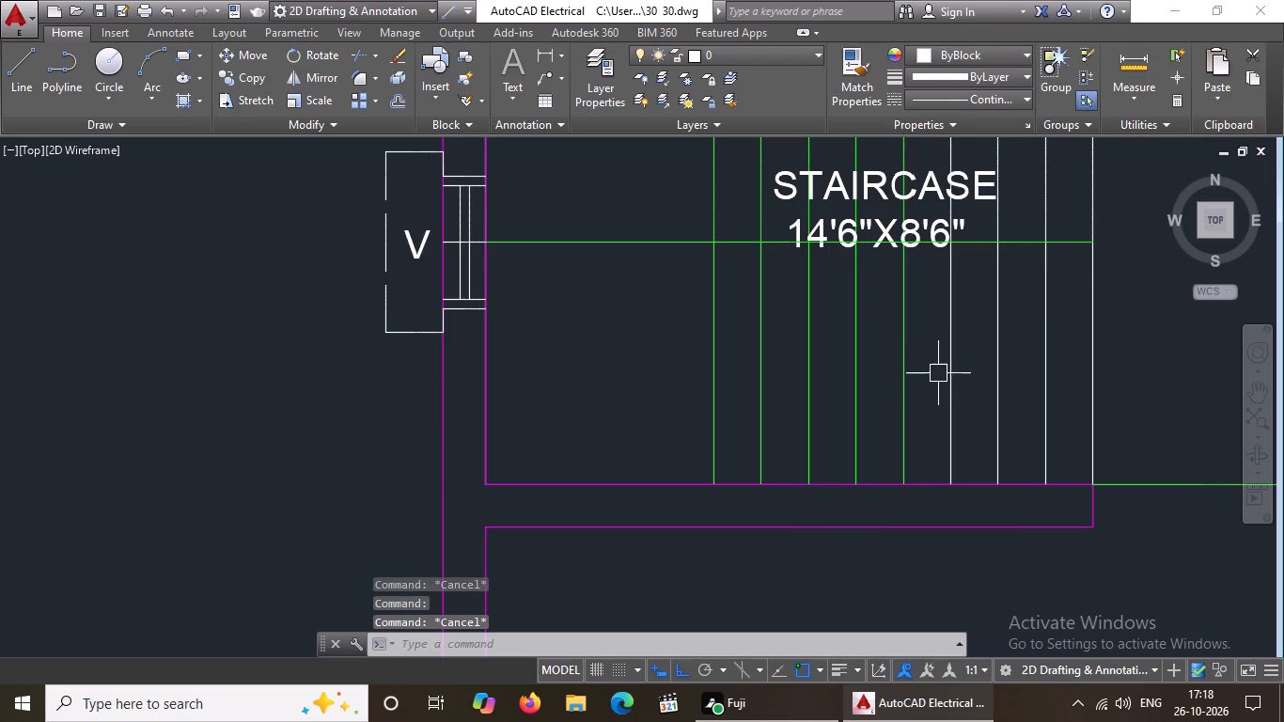
Change the sixth, seventh and eighth vertical tread lines of the staircase, counting from the window V side, to green.
left_click(943, 367)
left_click(962, 52)
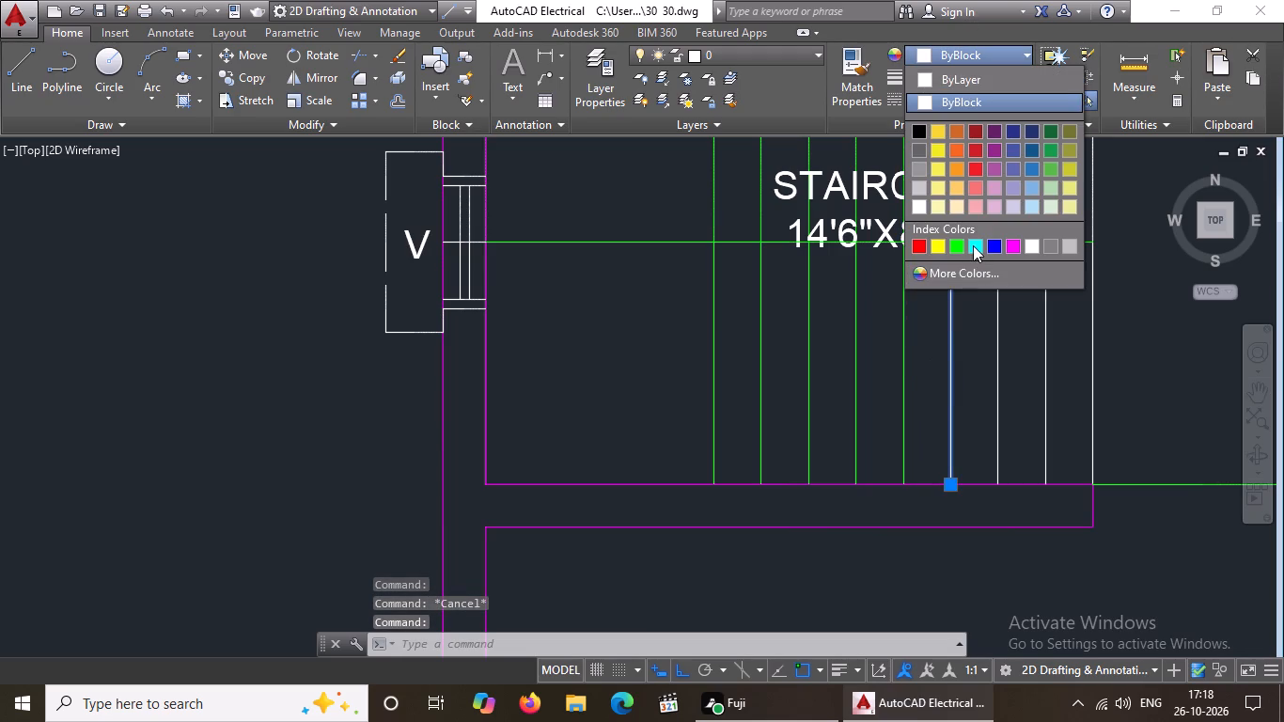
left_click(962, 243)
key("Escape")
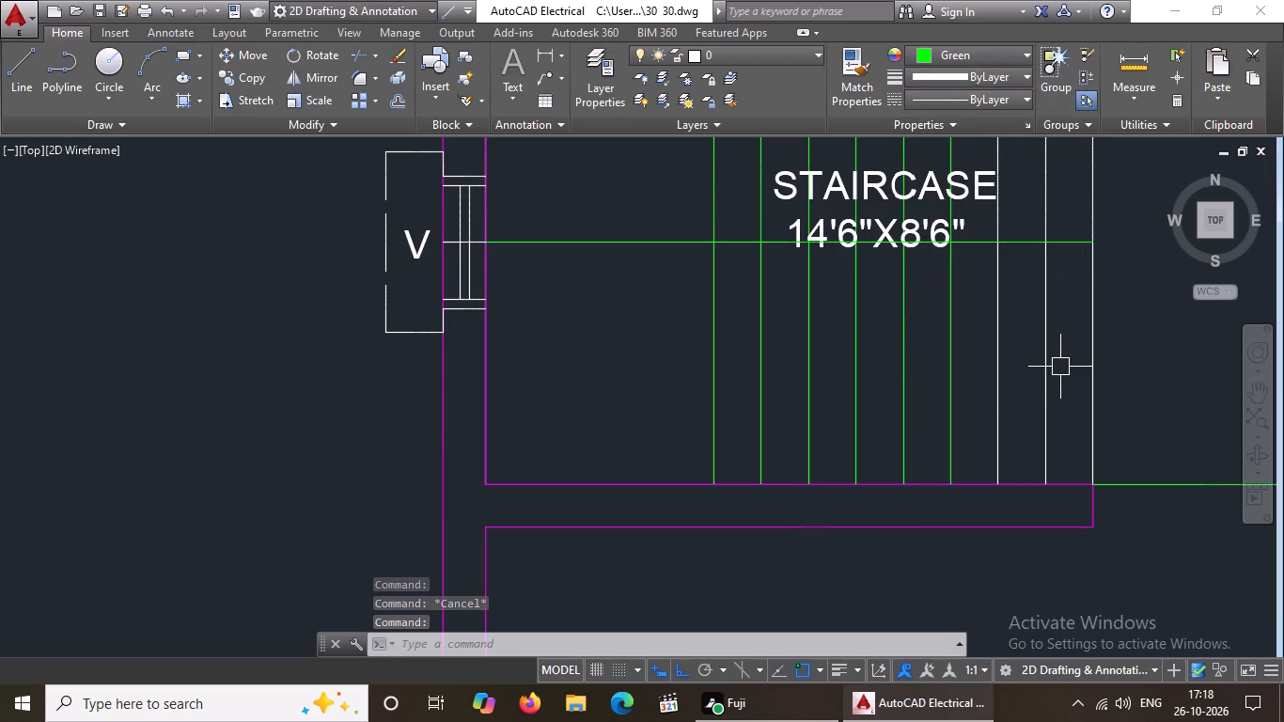
left_click(994, 424)
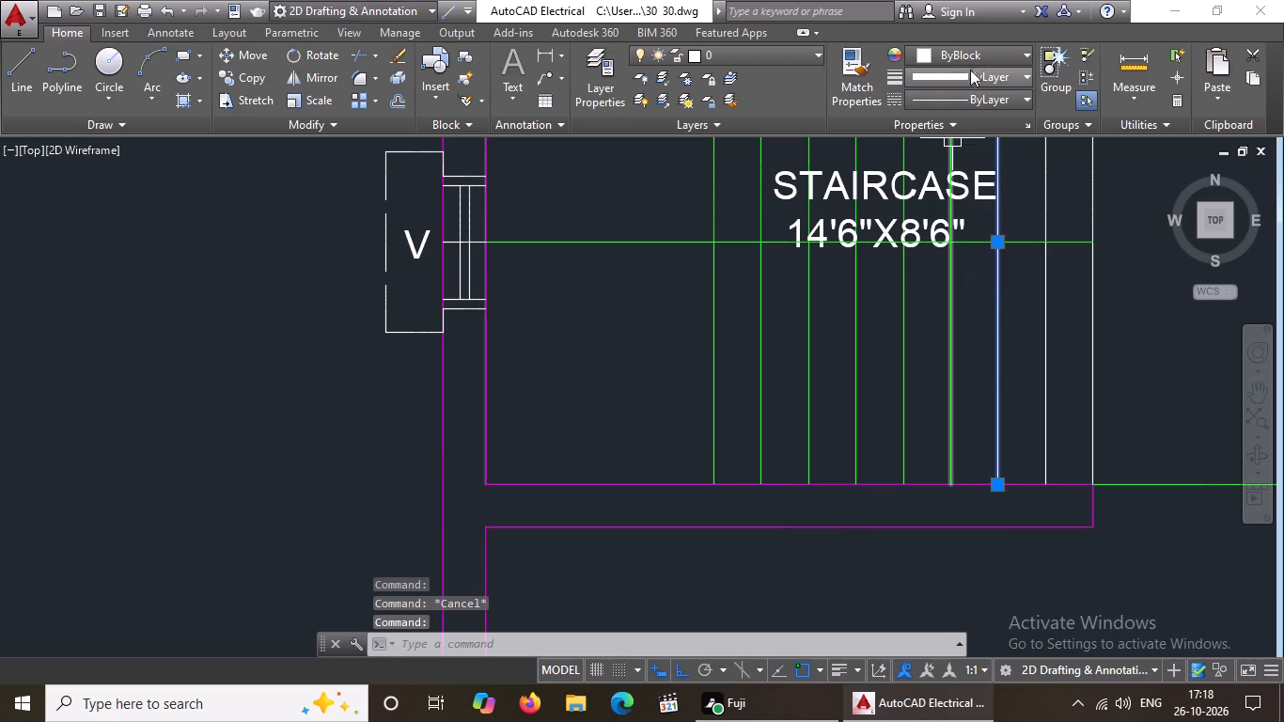
left_click(974, 54)
left_click(960, 245)
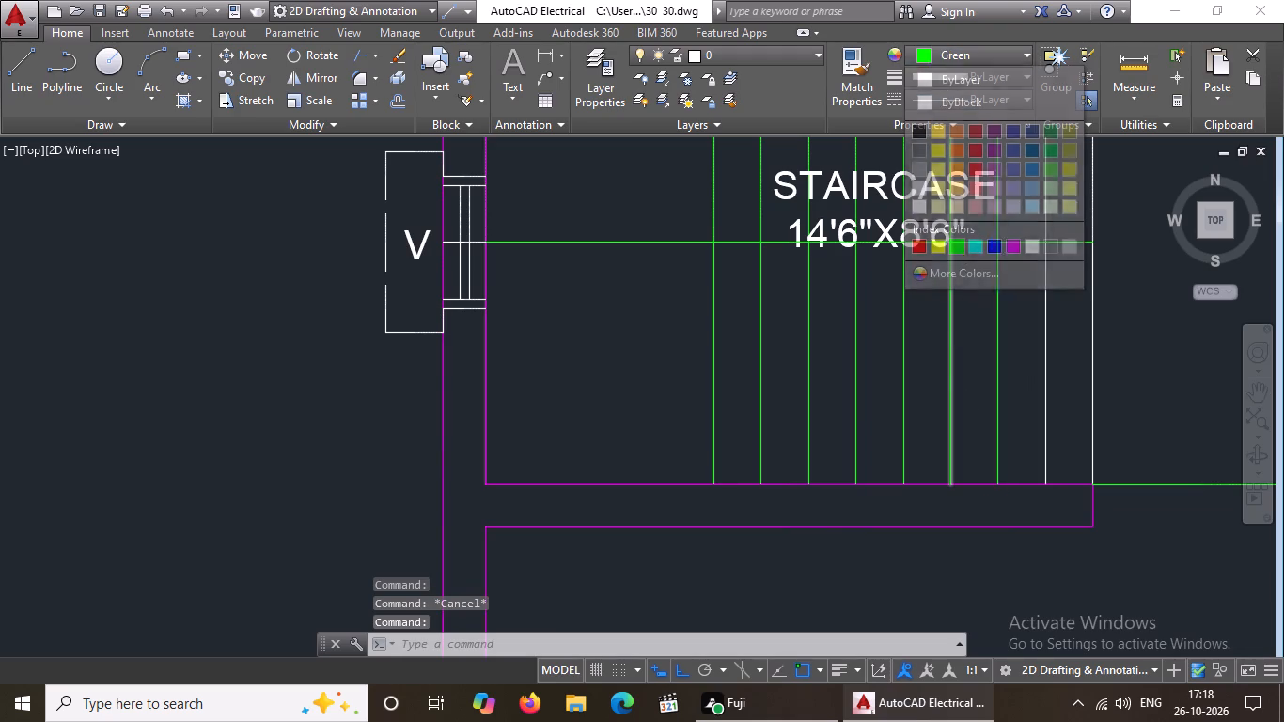
scroll(960, 303, "down", 4)
scroll(974, 299, "up", 4)
key("Escape")
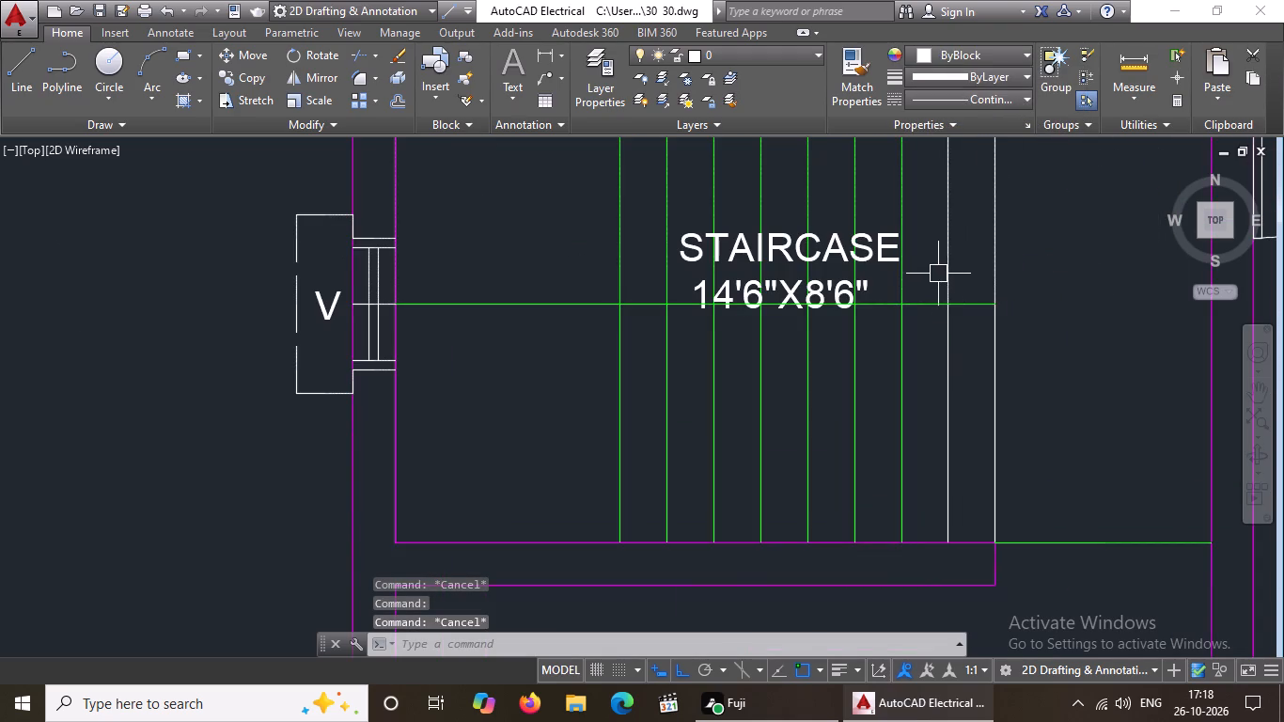
left_click(947, 278)
left_click(973, 56)
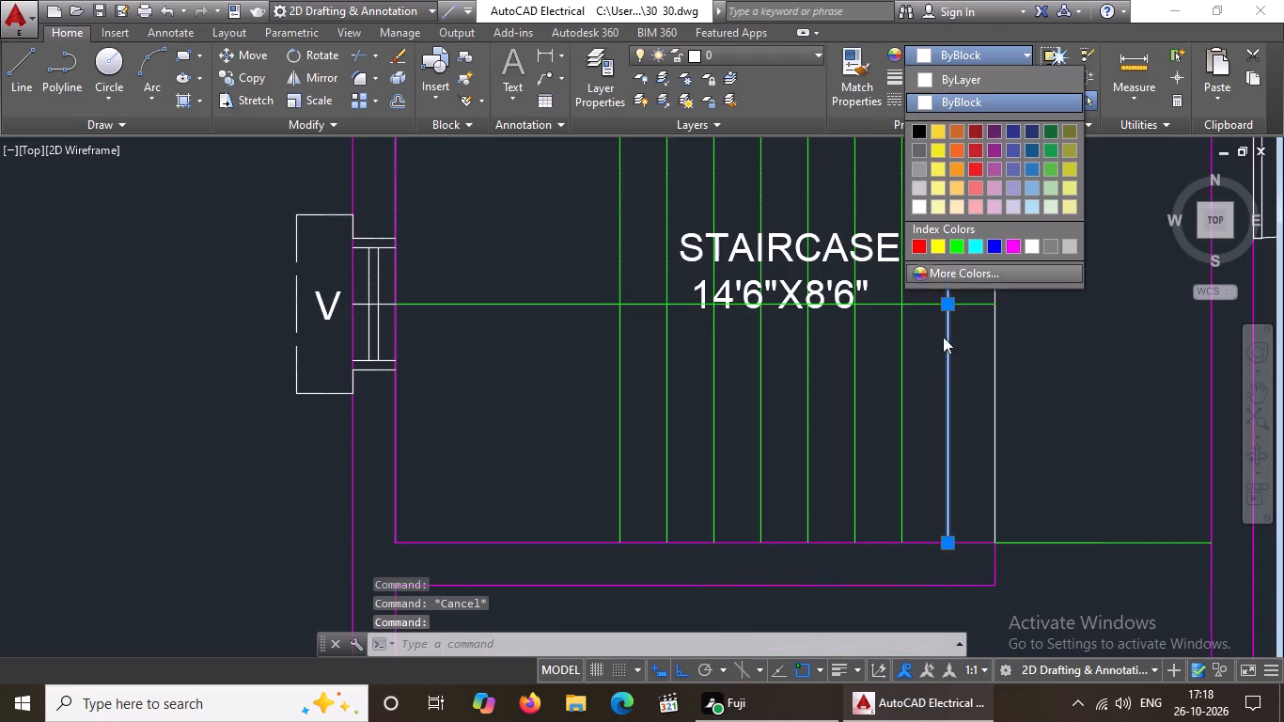
left_click(955, 248)
scroll(951, 263, "down", 3)
key("Escape")
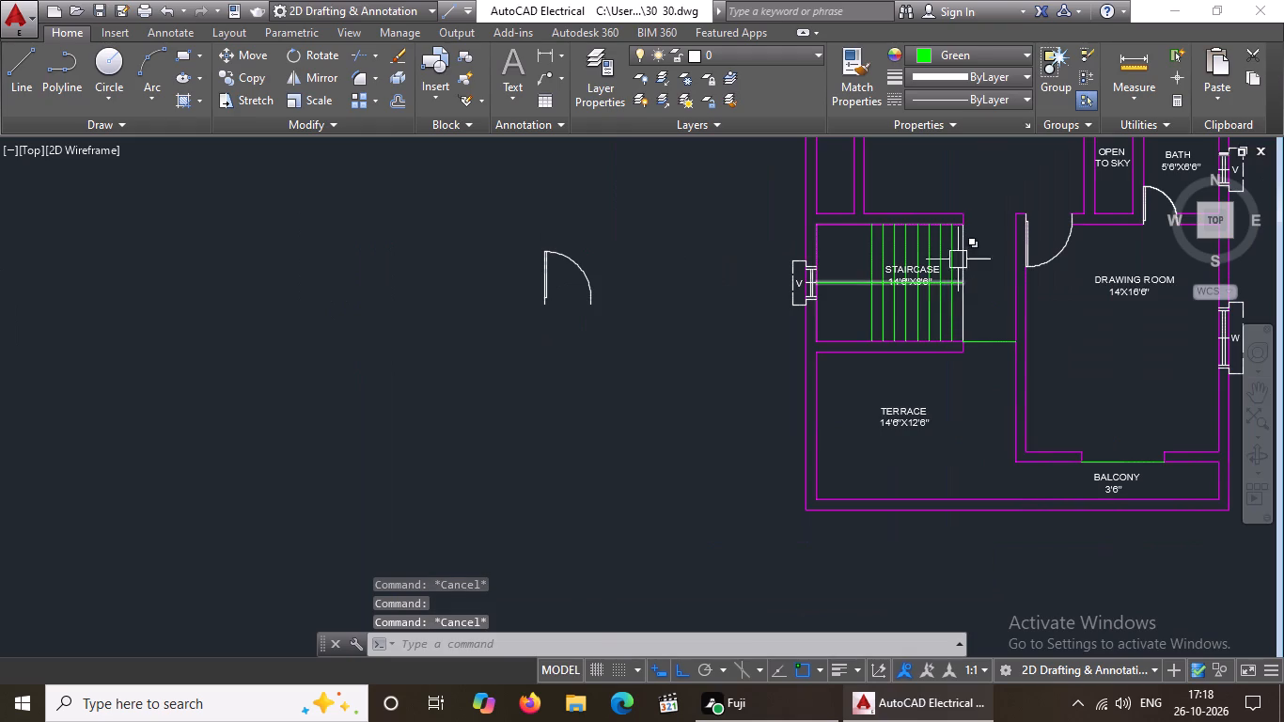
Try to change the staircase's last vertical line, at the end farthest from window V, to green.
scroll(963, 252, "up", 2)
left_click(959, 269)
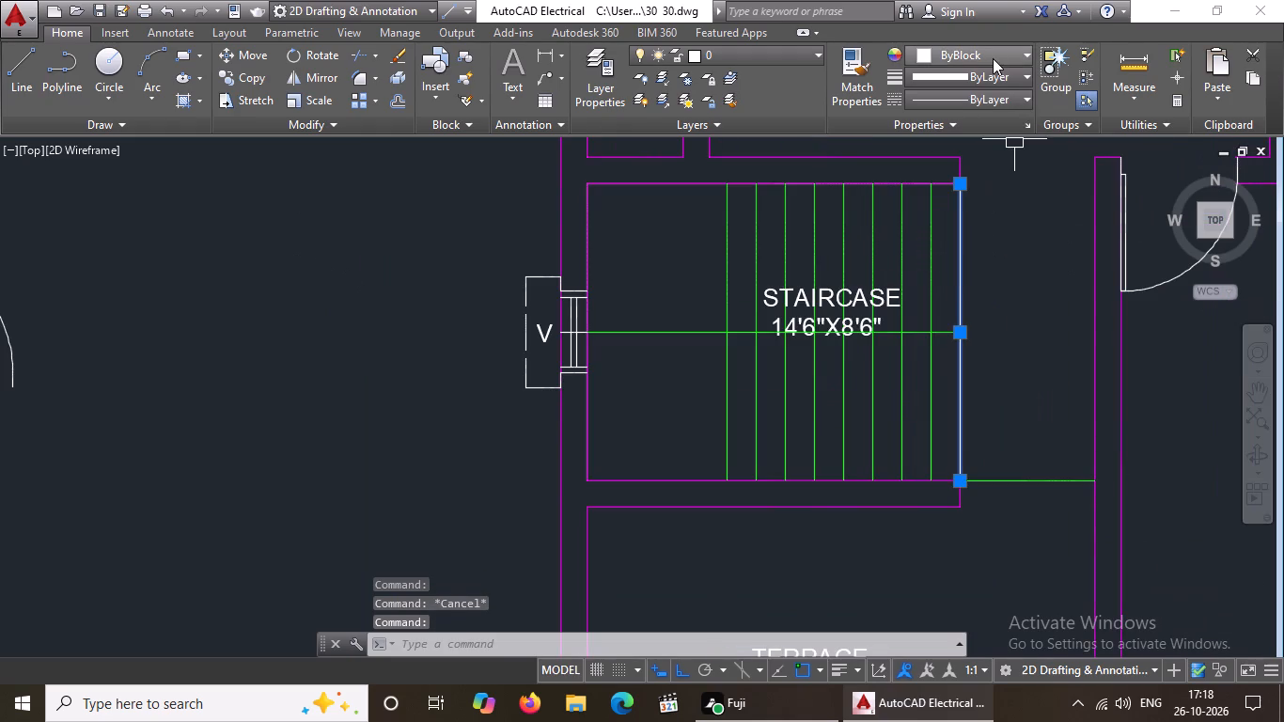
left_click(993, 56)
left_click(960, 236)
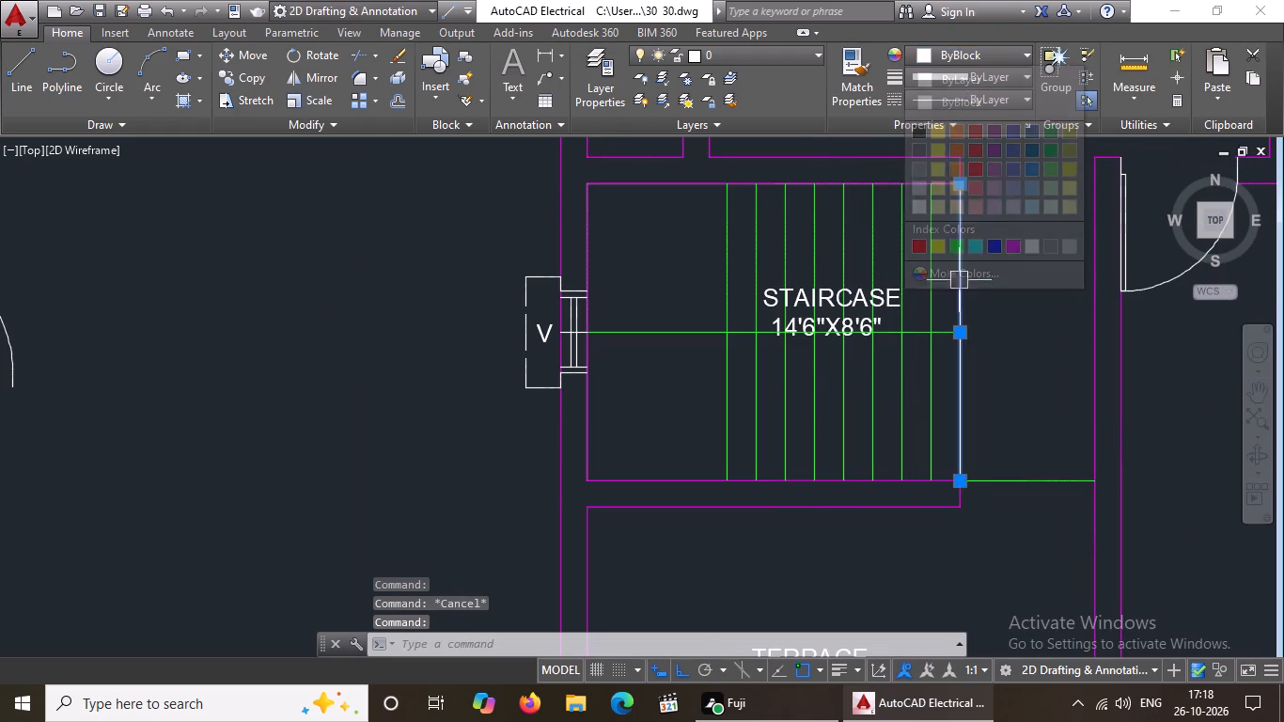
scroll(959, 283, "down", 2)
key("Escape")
Change the frame and glazing lines of the staircase's window V within the wall thickness to cyan.
scroll(982, 339, "down", 2)
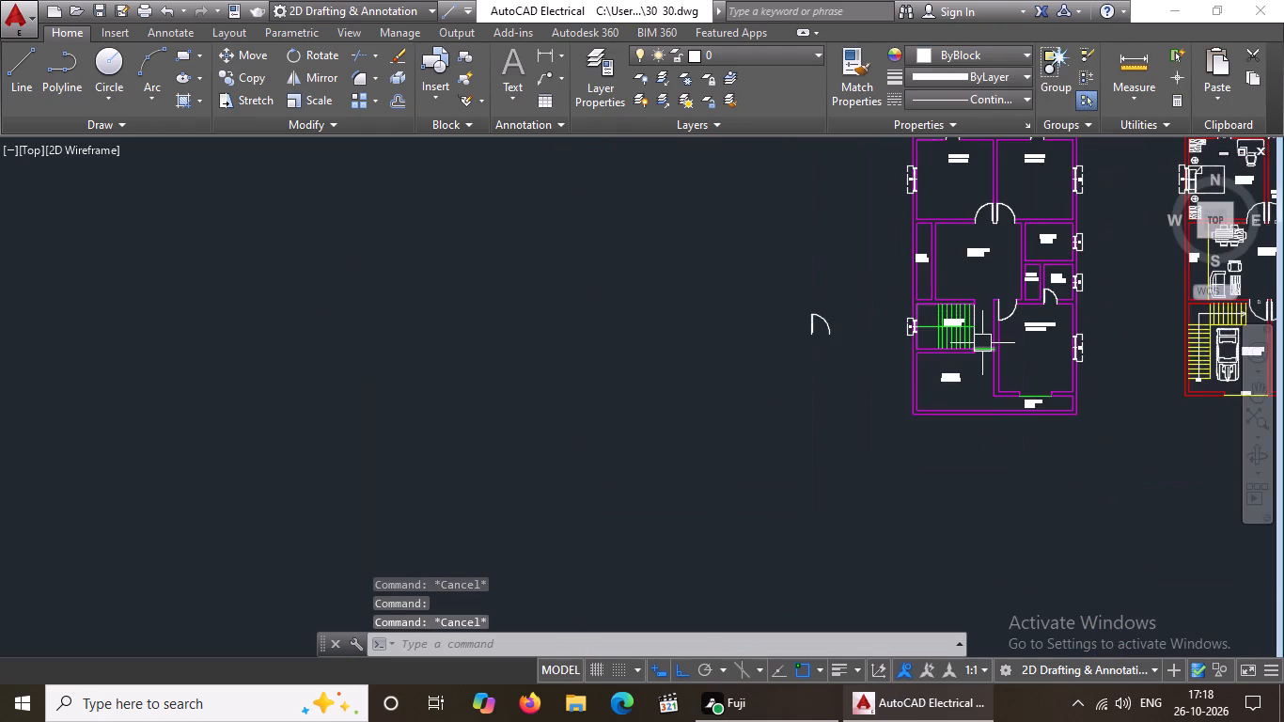
middle_click_drag(982, 343, 975, 462)
scroll(999, 364, "up", 1)
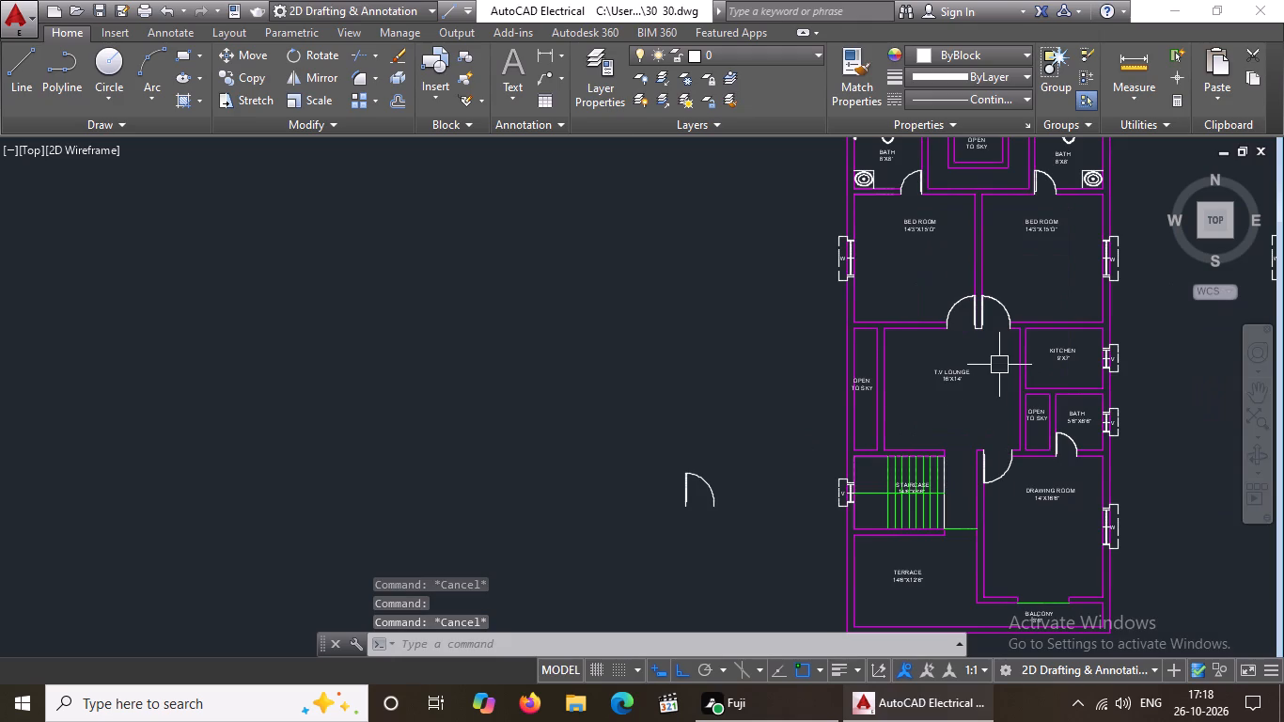
scroll(897, 531, "up", 1)
scroll(822, 506, "up", 4)
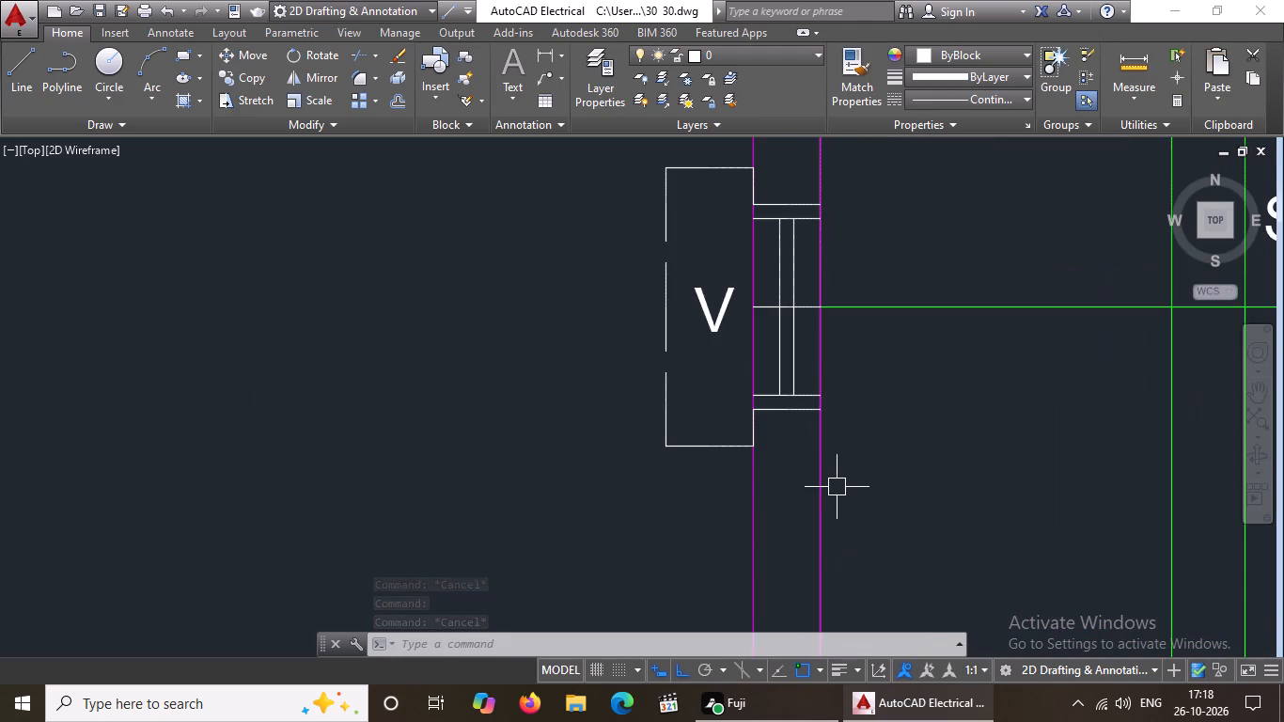
scroll(838, 484, "down", 1)
scroll(809, 299, "up", 2)
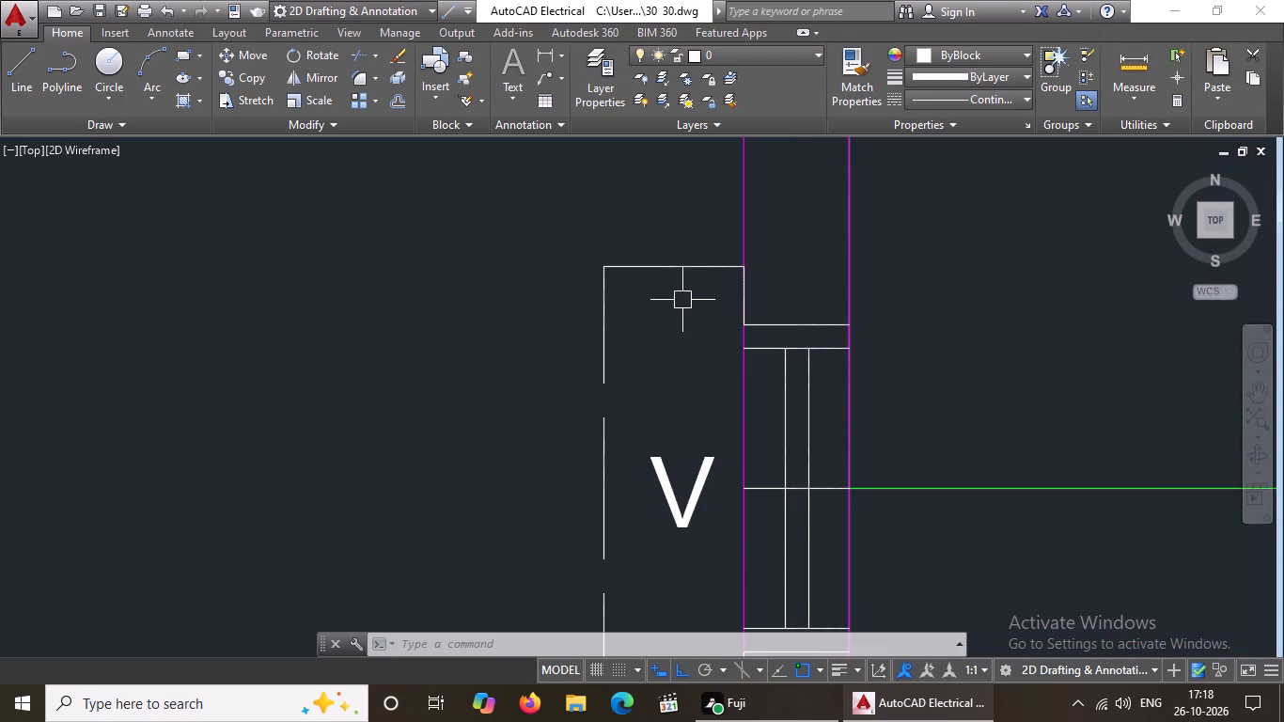
left_click(703, 313)
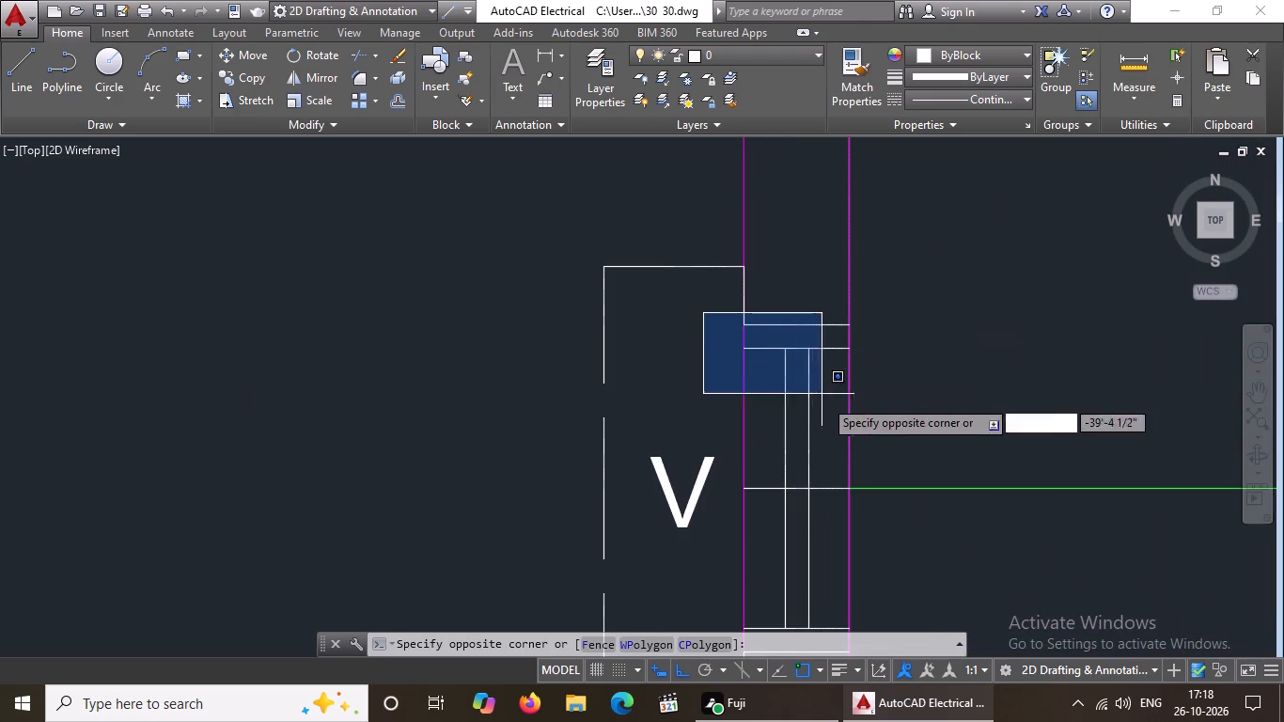
scroll(902, 501, "down", 3)
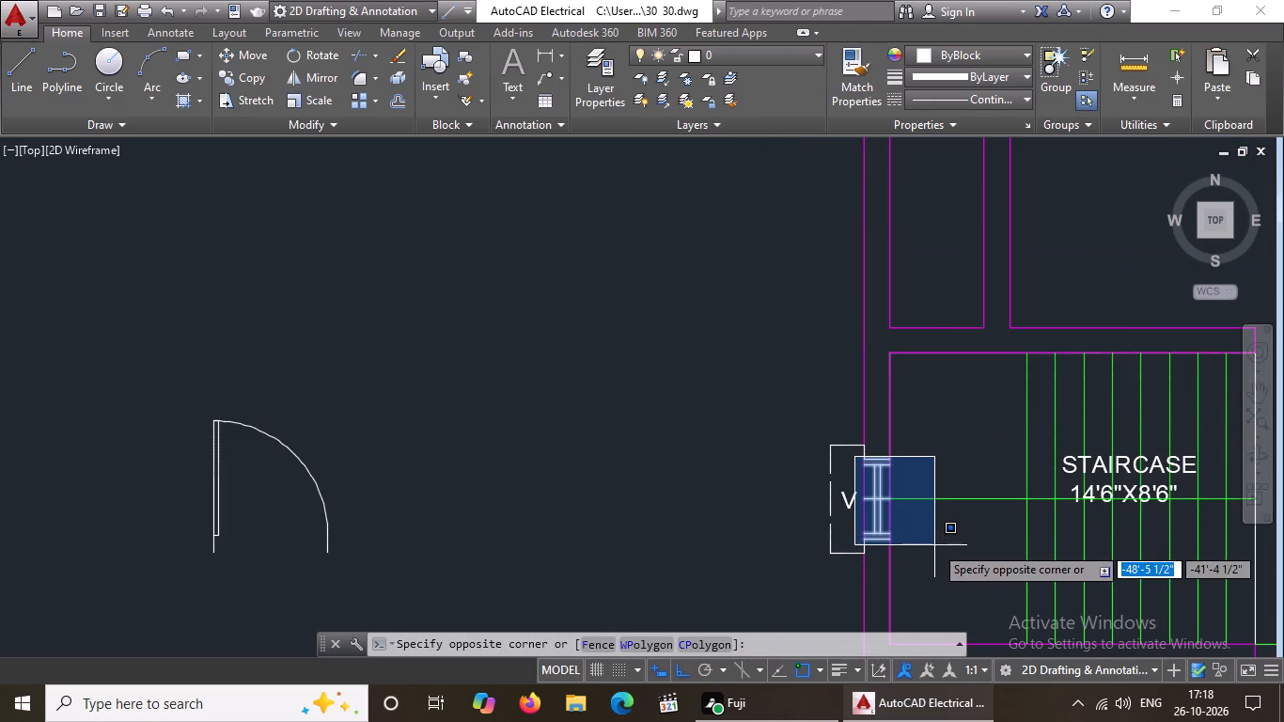
left_click(935, 544)
left_click(987, 50)
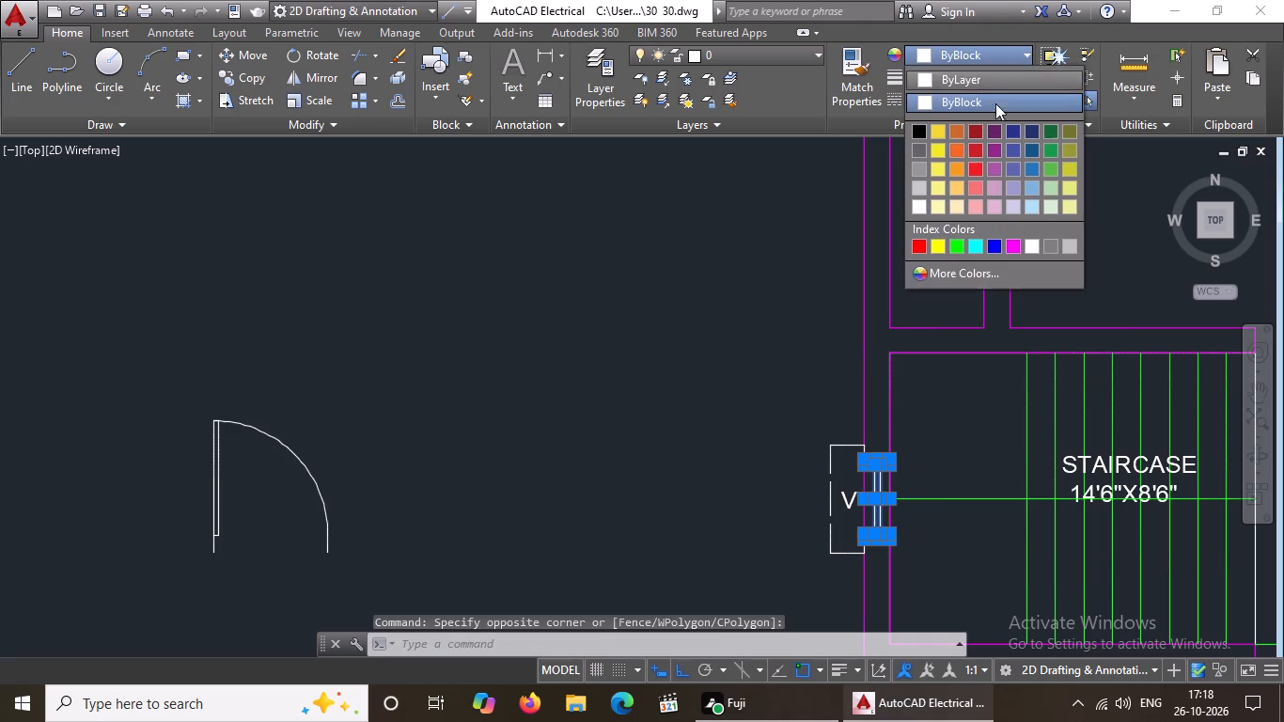
left_click(973, 243)
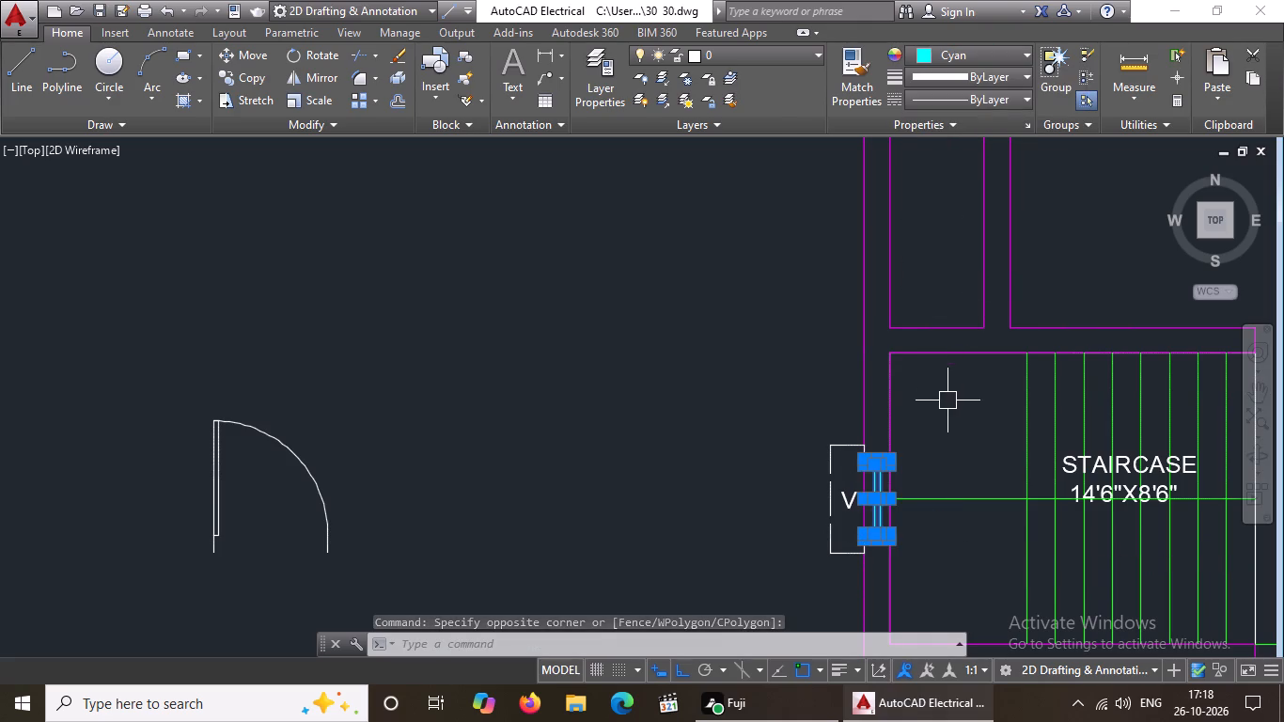
key("Escape")
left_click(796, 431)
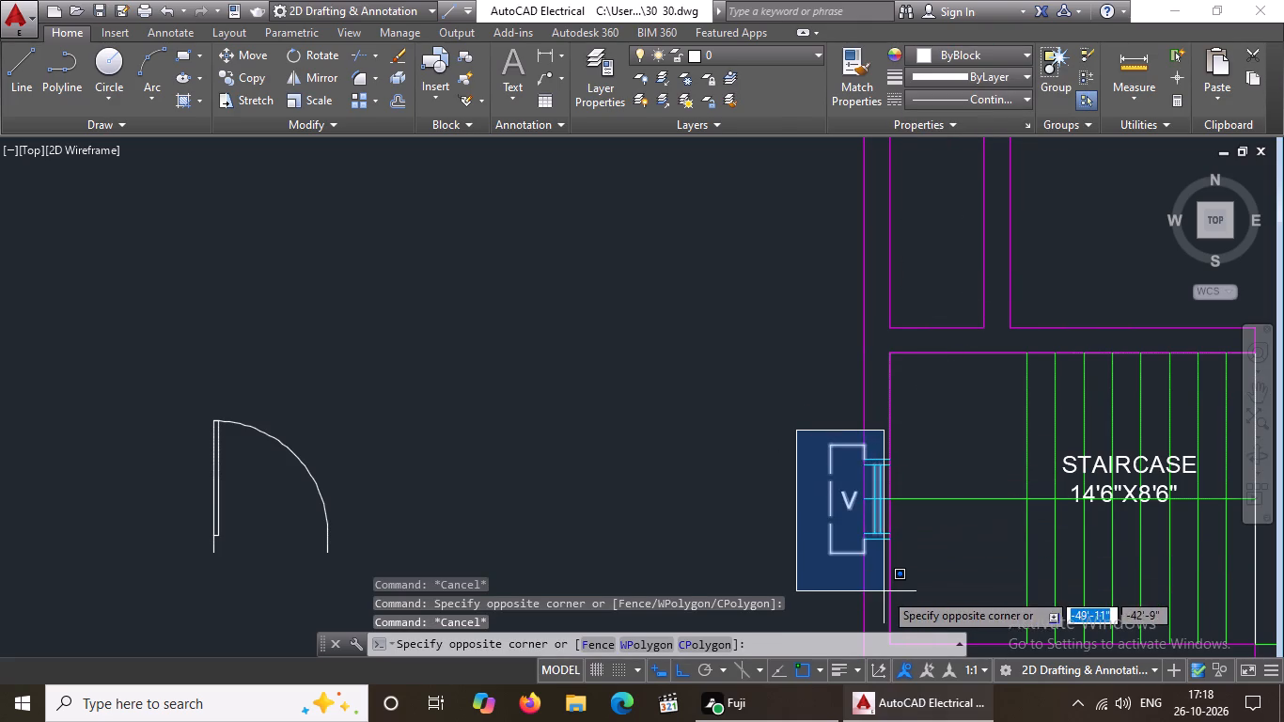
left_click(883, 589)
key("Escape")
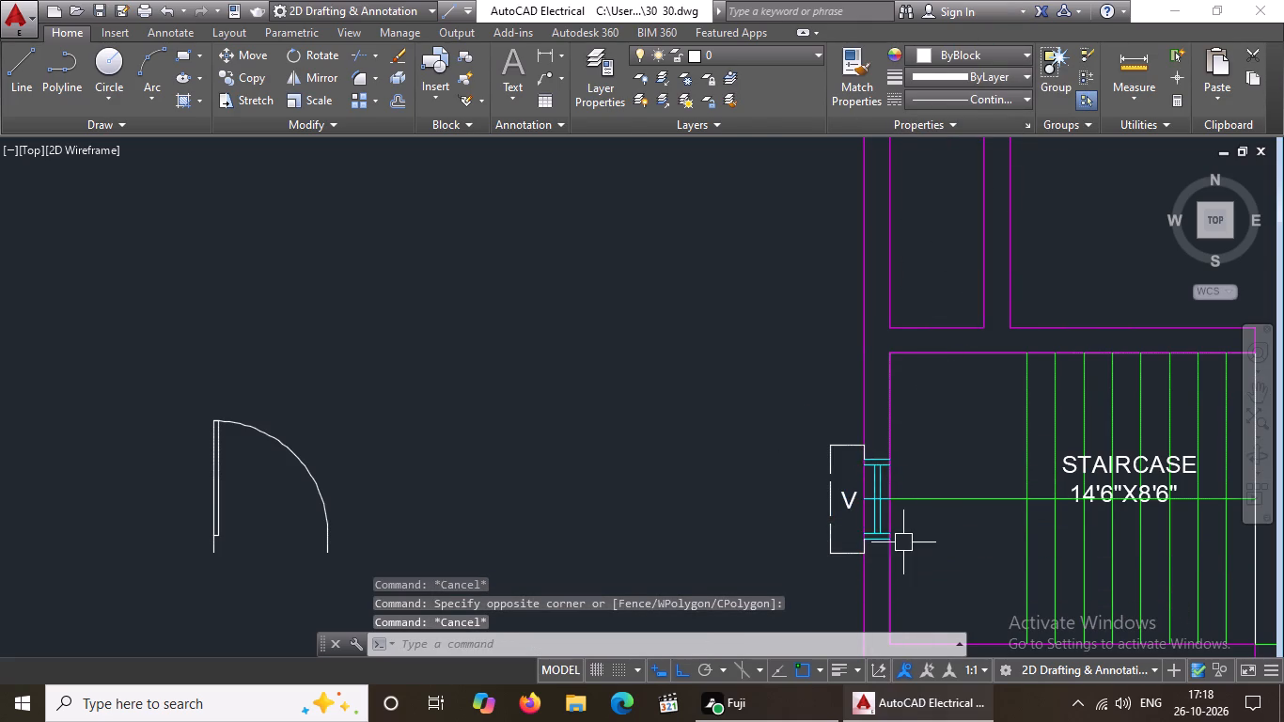
Change the projecting outline of the staircase's window V, together with its V label, to cyan.
scroll(905, 521, "up", 1)
left_click(745, 367)
left_click(856, 589)
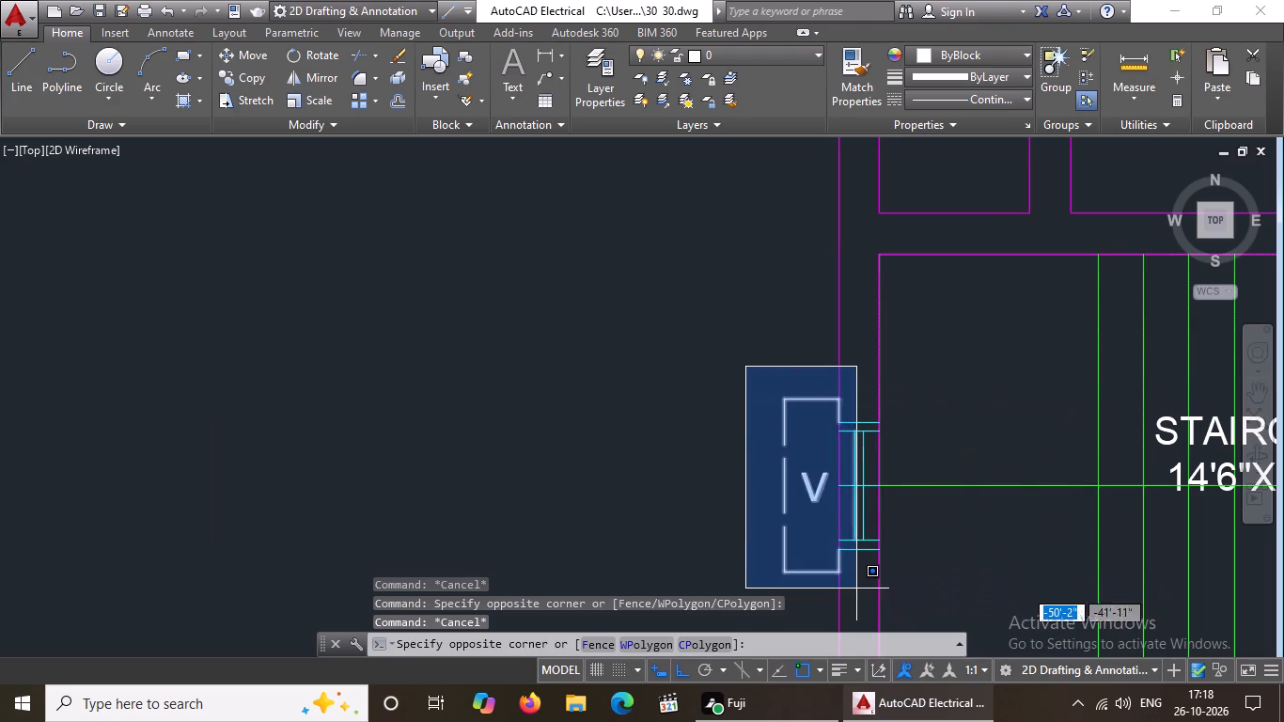
left_click(944, 45)
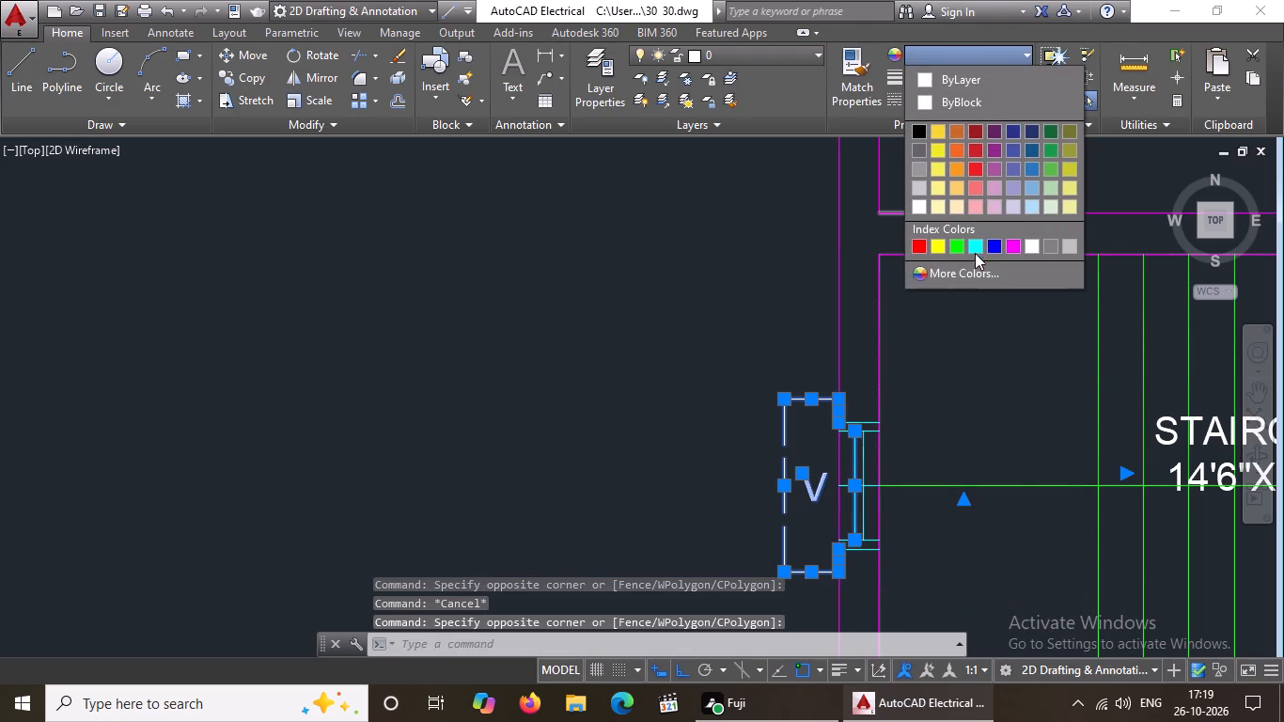
left_click(977, 245)
key("Escape")
Set the colour of the V label at the staircase window to ByBlock.
left_click(820, 501)
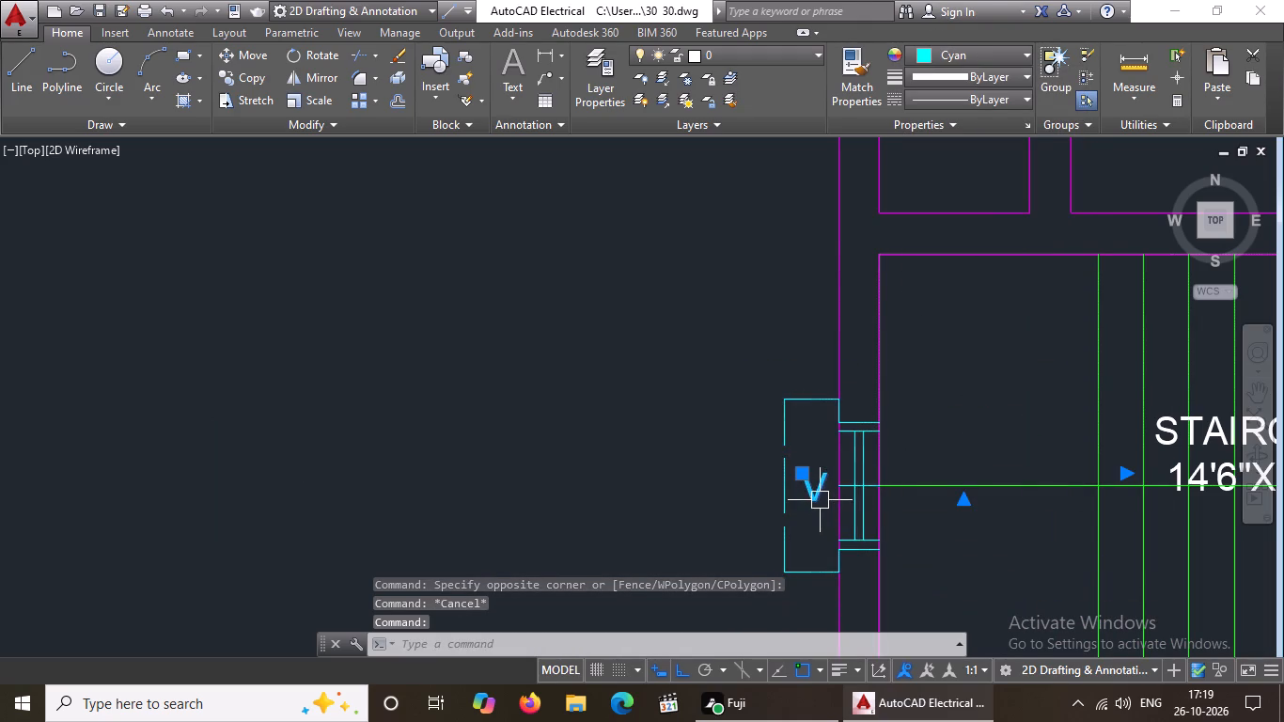
left_click(979, 46)
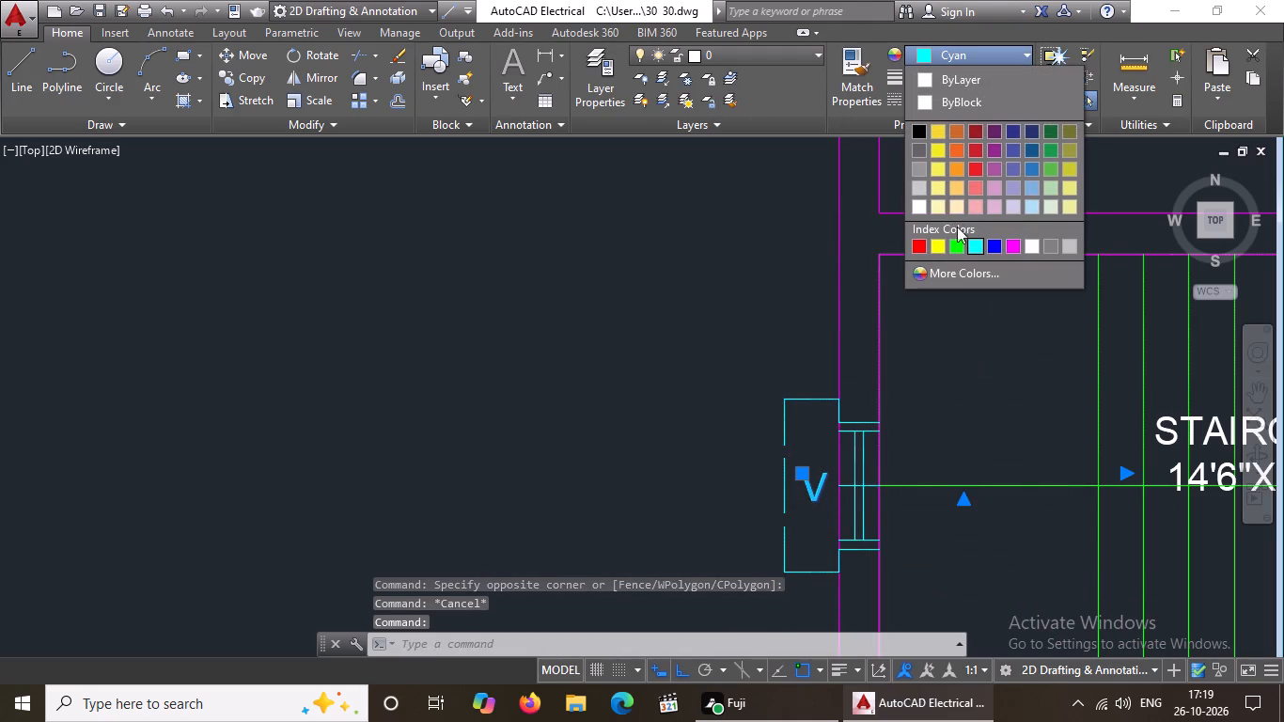
left_click(935, 98)
scroll(784, 306, "down", 2)
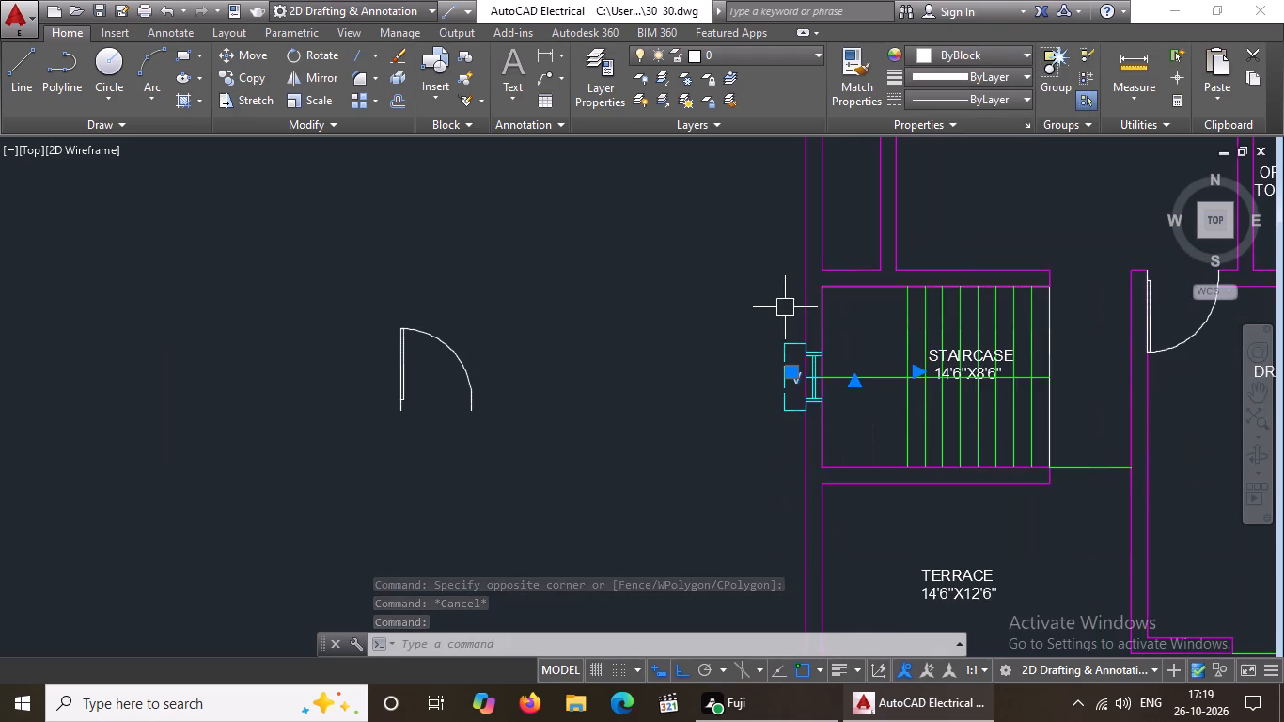
key("Escape")
Change the frame and glazing lines of the drawing room's window W within the wall thickness to cyan.
middle_click_drag(891, 404, 843, 500)
scroll(840, 496, "down", 2)
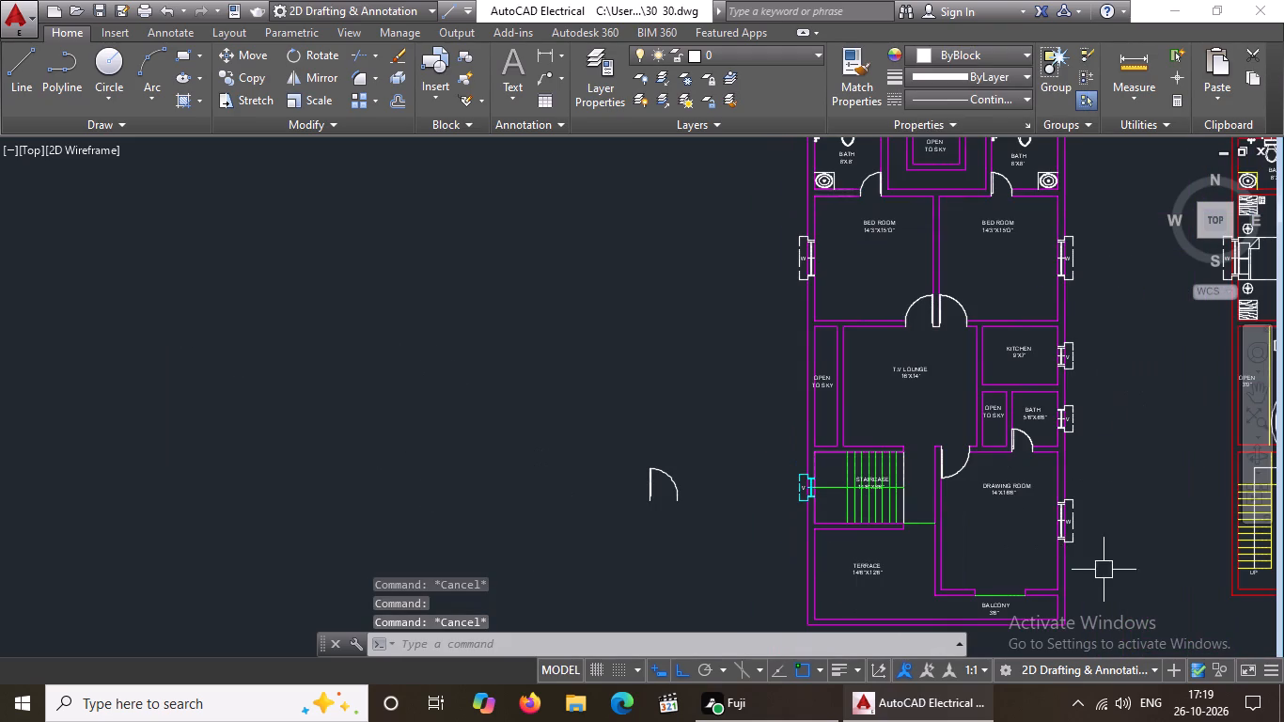
scroll(1041, 548, "up", 2)
scroll(1128, 517, "up", 2)
left_click(968, 272)
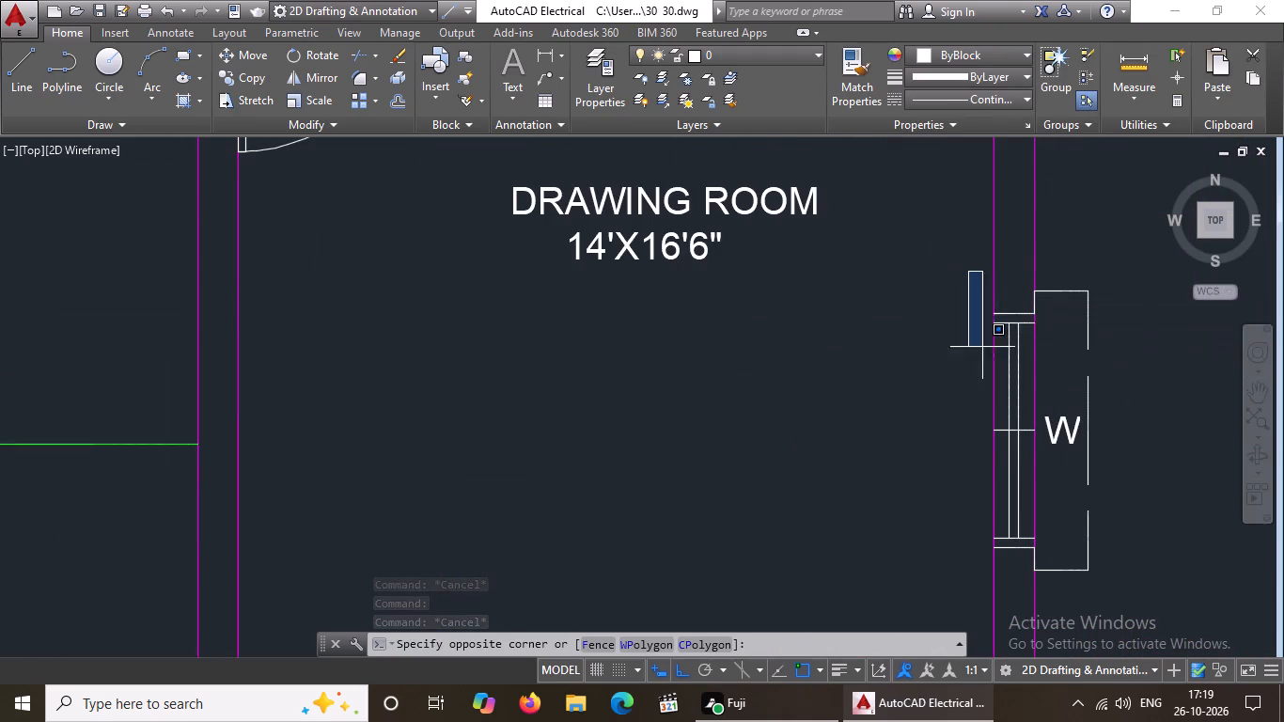
left_click(1048, 559)
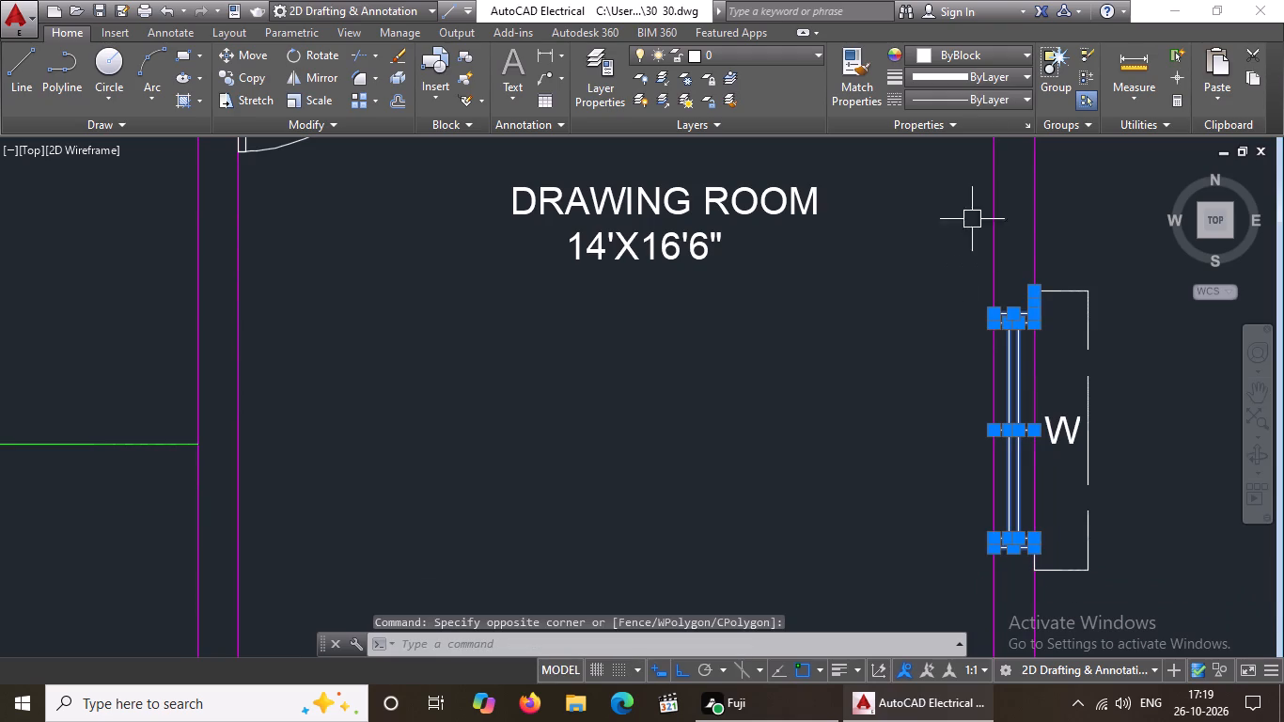
left_click(958, 57)
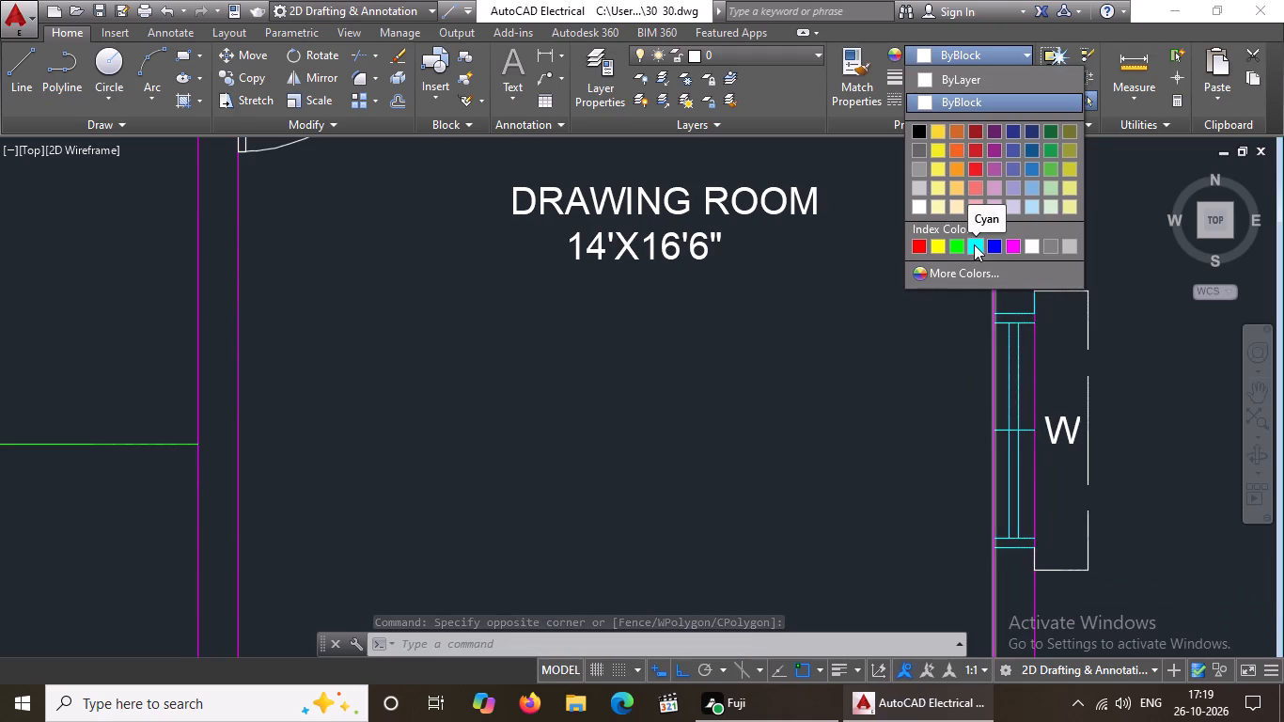
left_click(974, 244)
scroll(925, 395, "down", 2)
key("Escape")
Change the projecting outline of the drawing room's window W, together with its W label, to cyan.
scroll(974, 366, "up", 2)
left_click(939, 297)
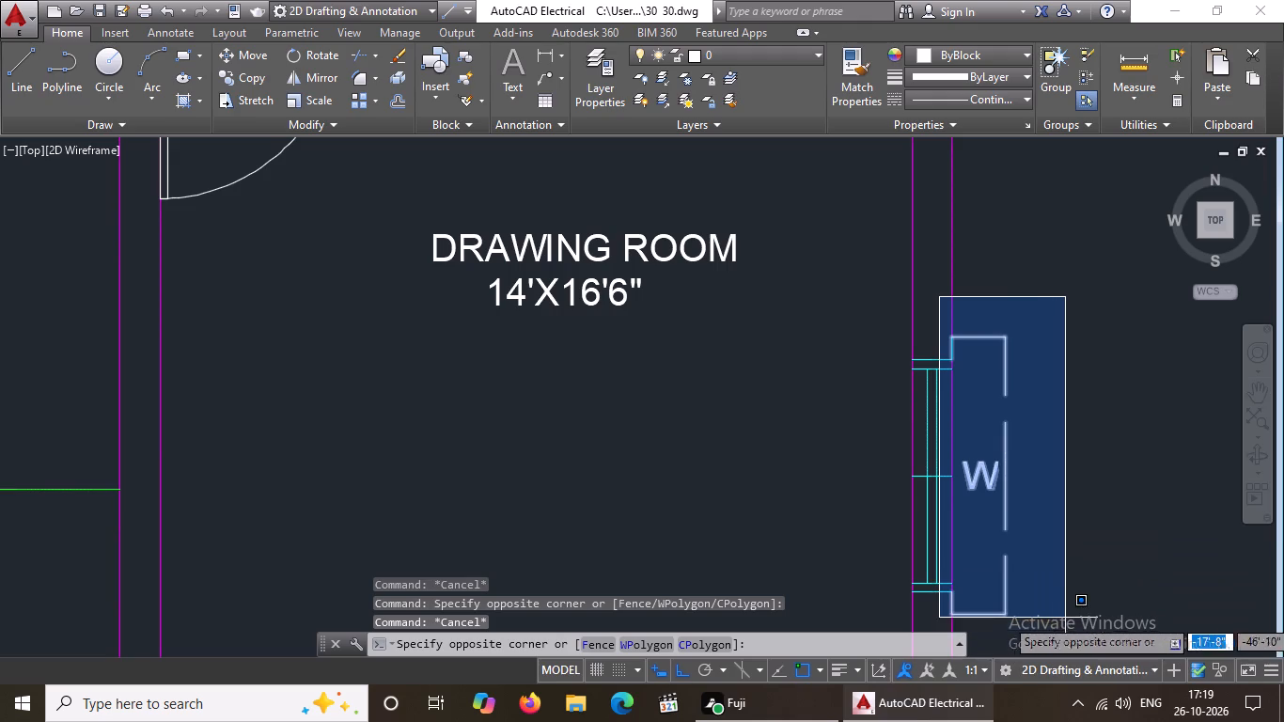
left_click(1066, 627)
left_click(931, 52)
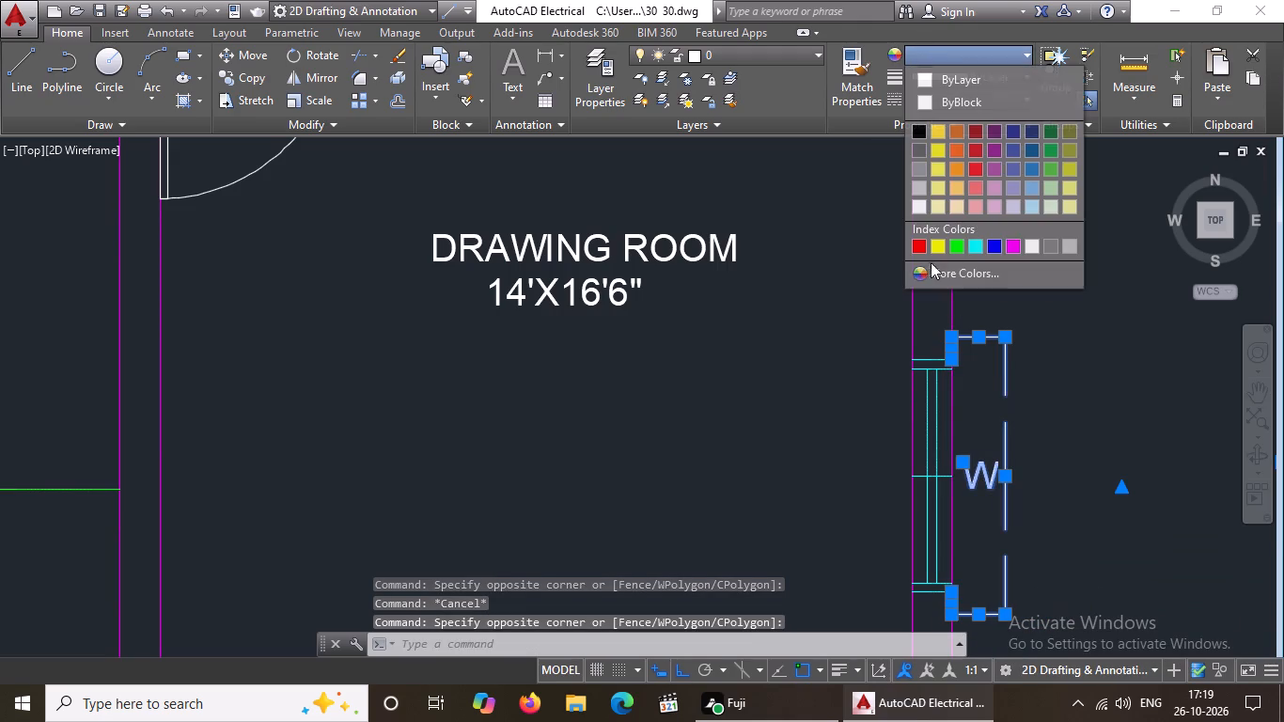
left_click(979, 245)
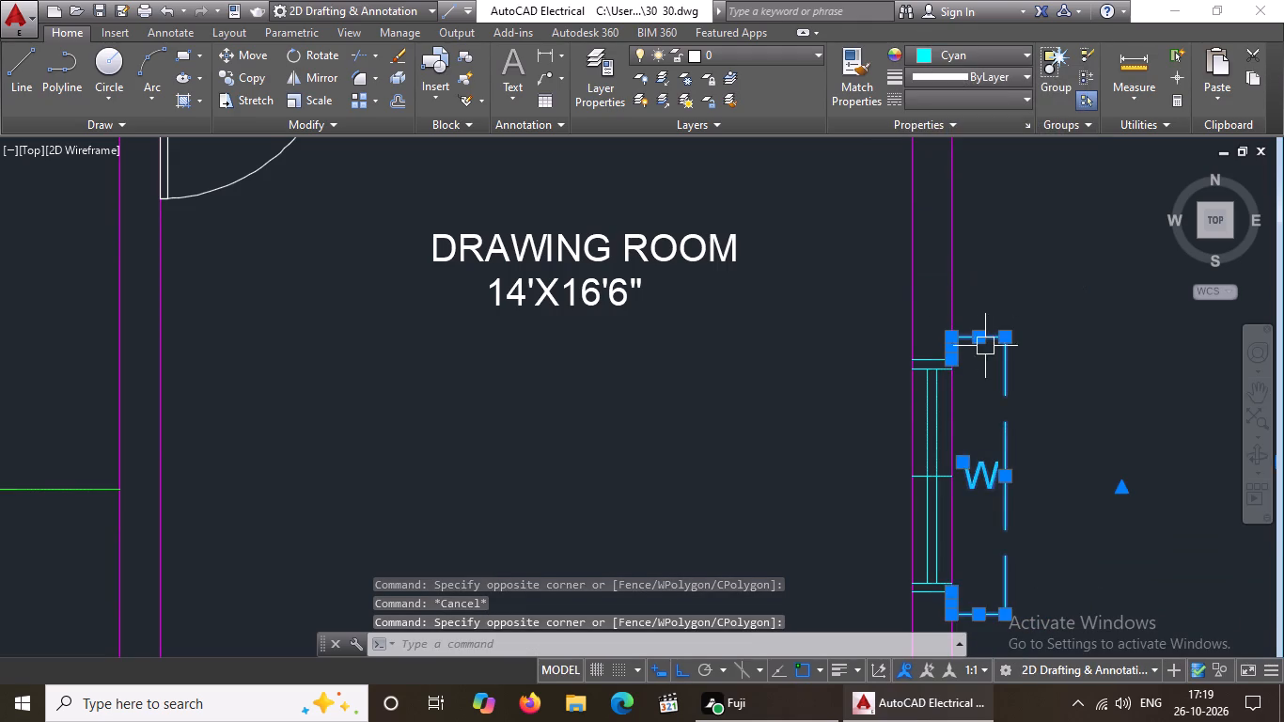
key("Escape")
Set the colour of the W label at the drawing room window to ByBlock.
scroll(1004, 357, "down", 3)
scroll(1027, 401, "up", 3)
left_click(901, 342)
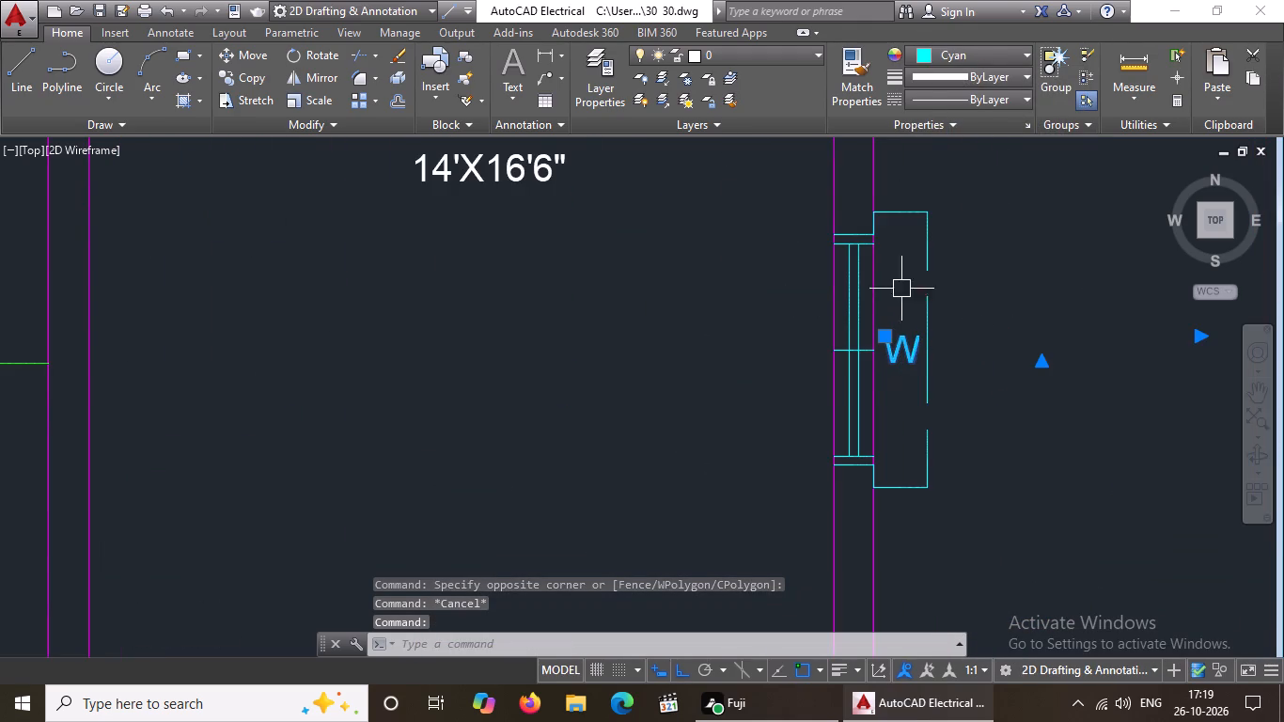
left_click(940, 51)
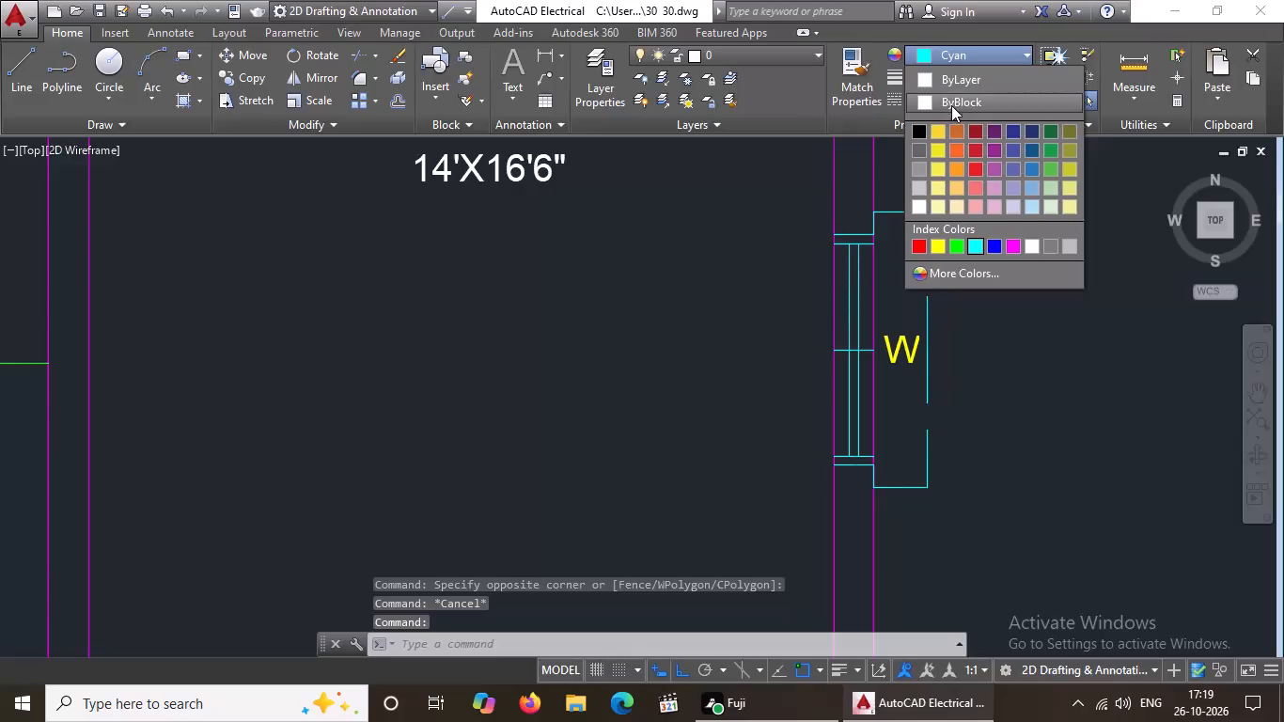
left_click(953, 102)
scroll(898, 350, "down", 2)
key("Escape")
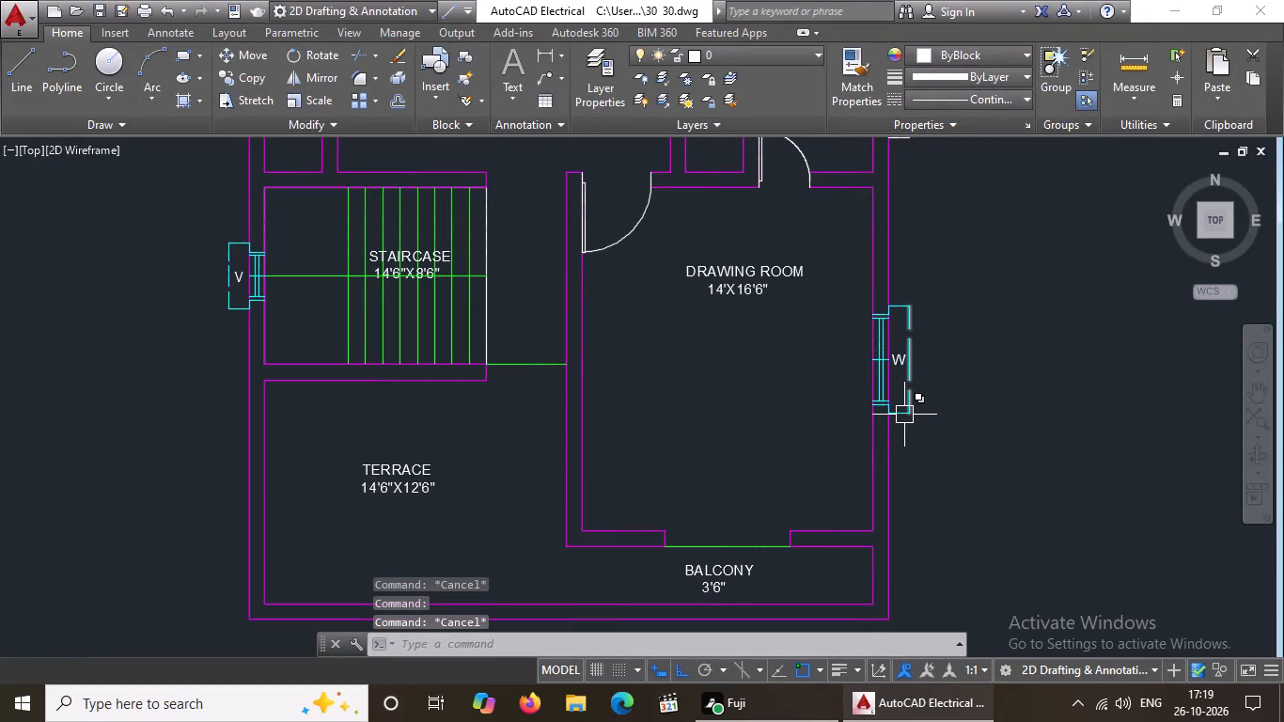
Change the frame and glazing lines of window V at the 5'6"X6'6" bath within the wall thickness to cyan.
scroll(904, 415, "down", 1)
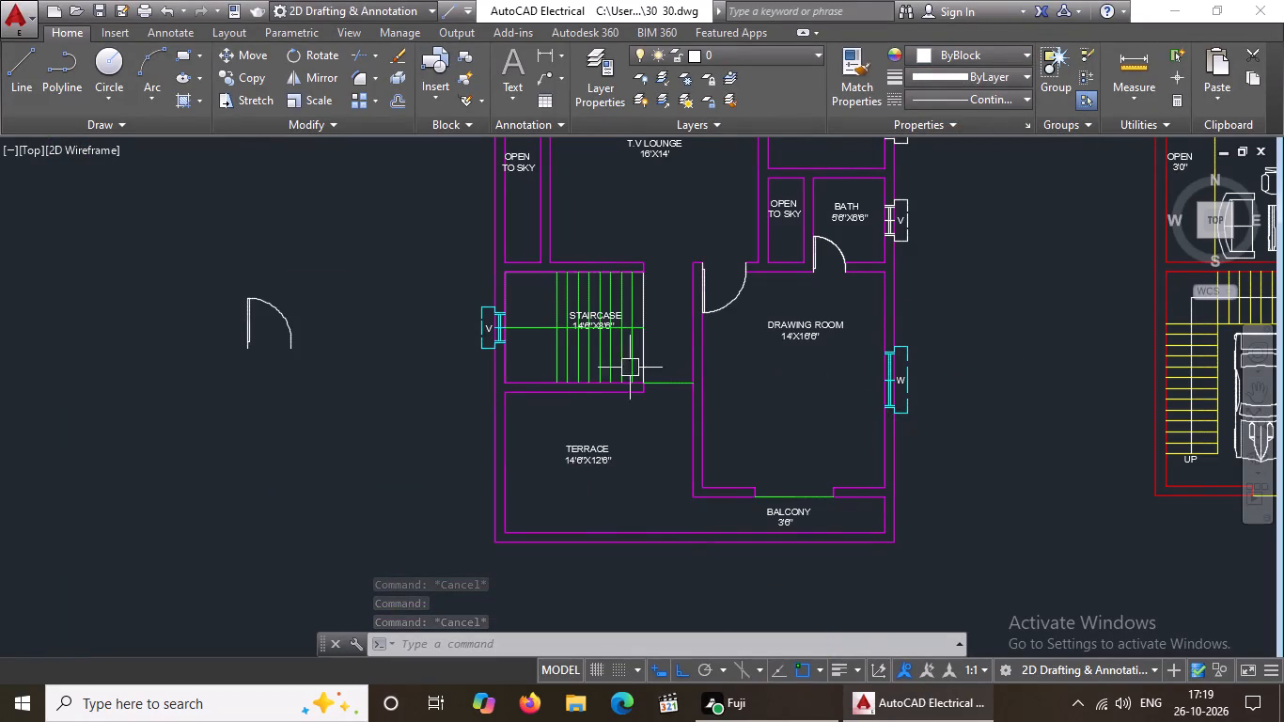
middle_click_drag(908, 342, 908, 379)
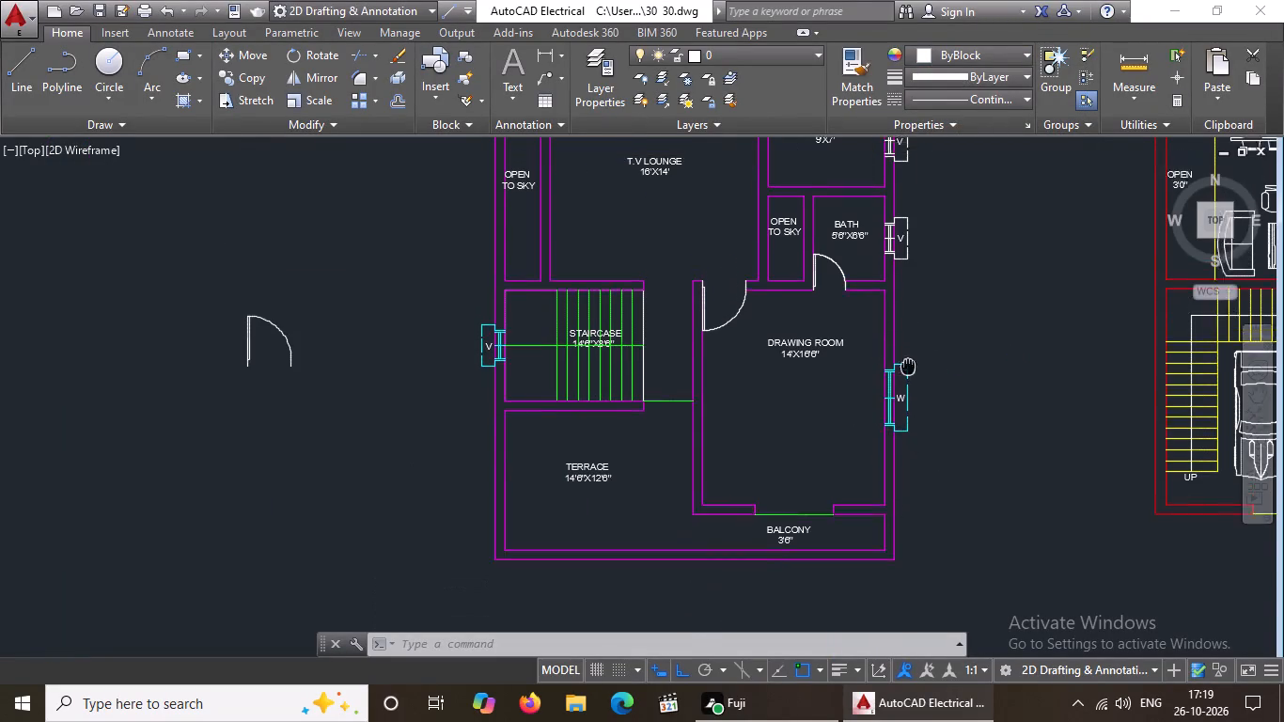
middle_click_drag(908, 379, 907, 495)
scroll(895, 389, "up", 4)
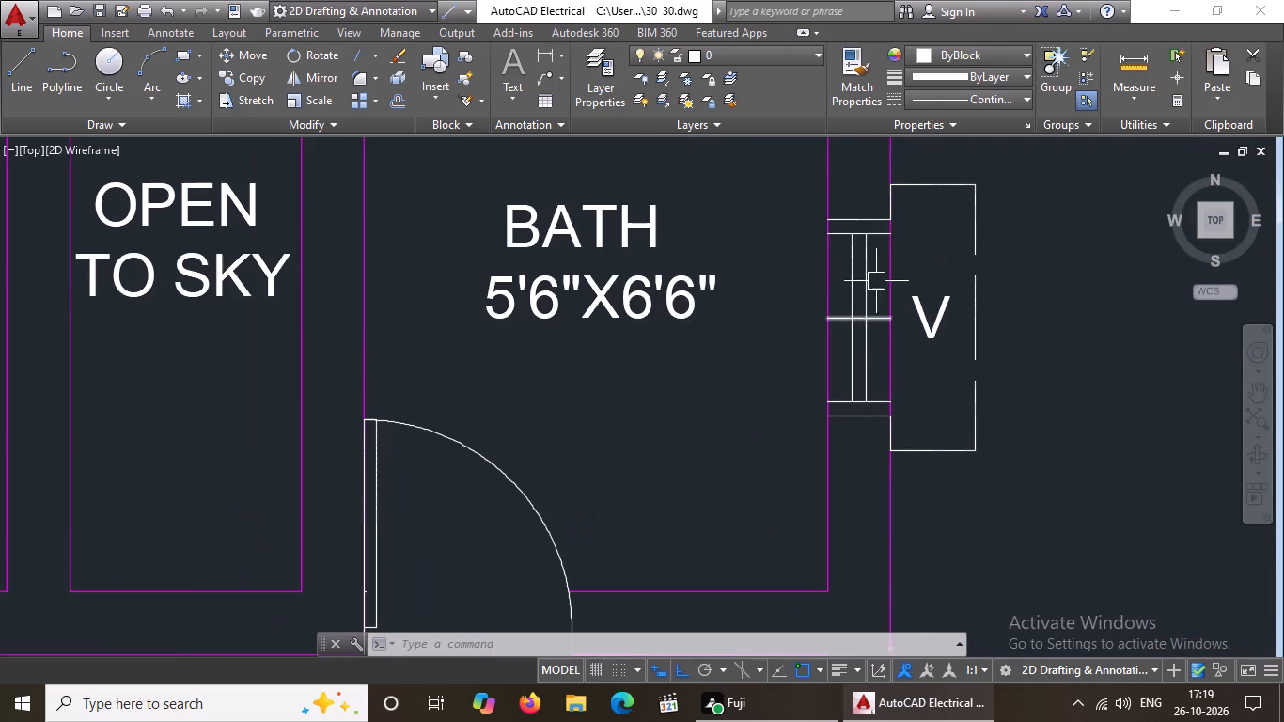
left_click(802, 194)
left_click(909, 427)
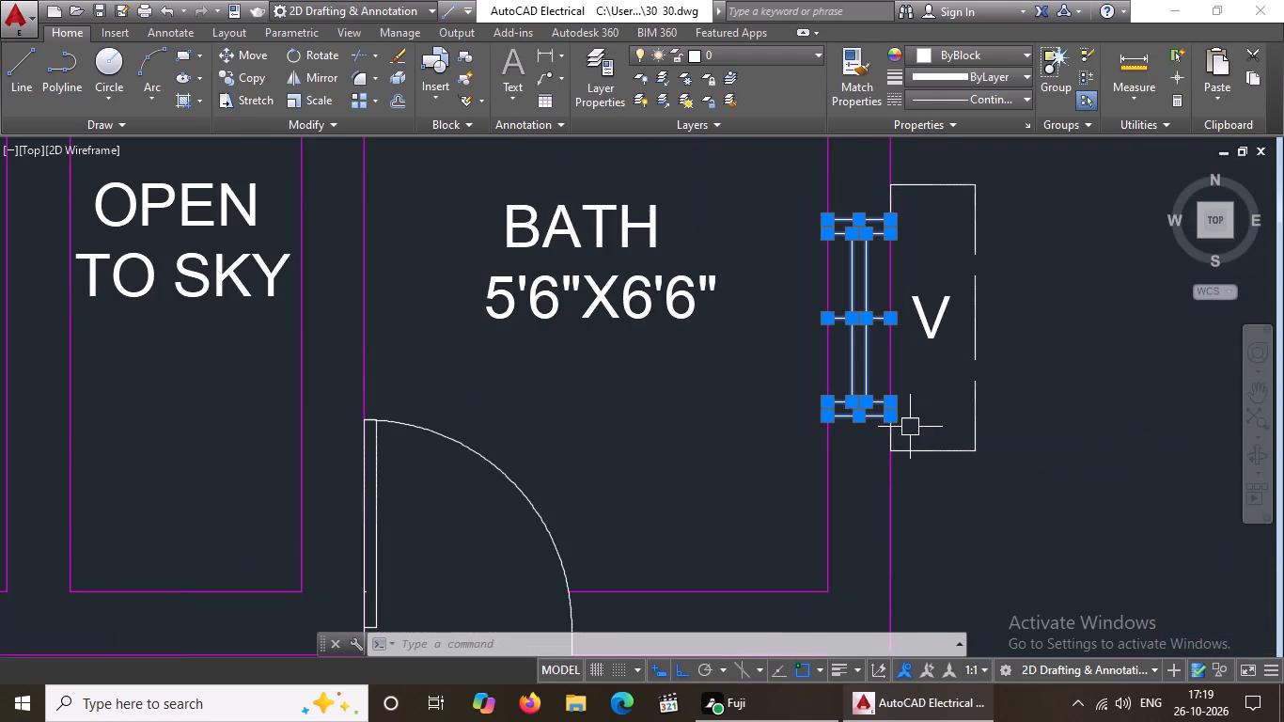
left_click(986, 55)
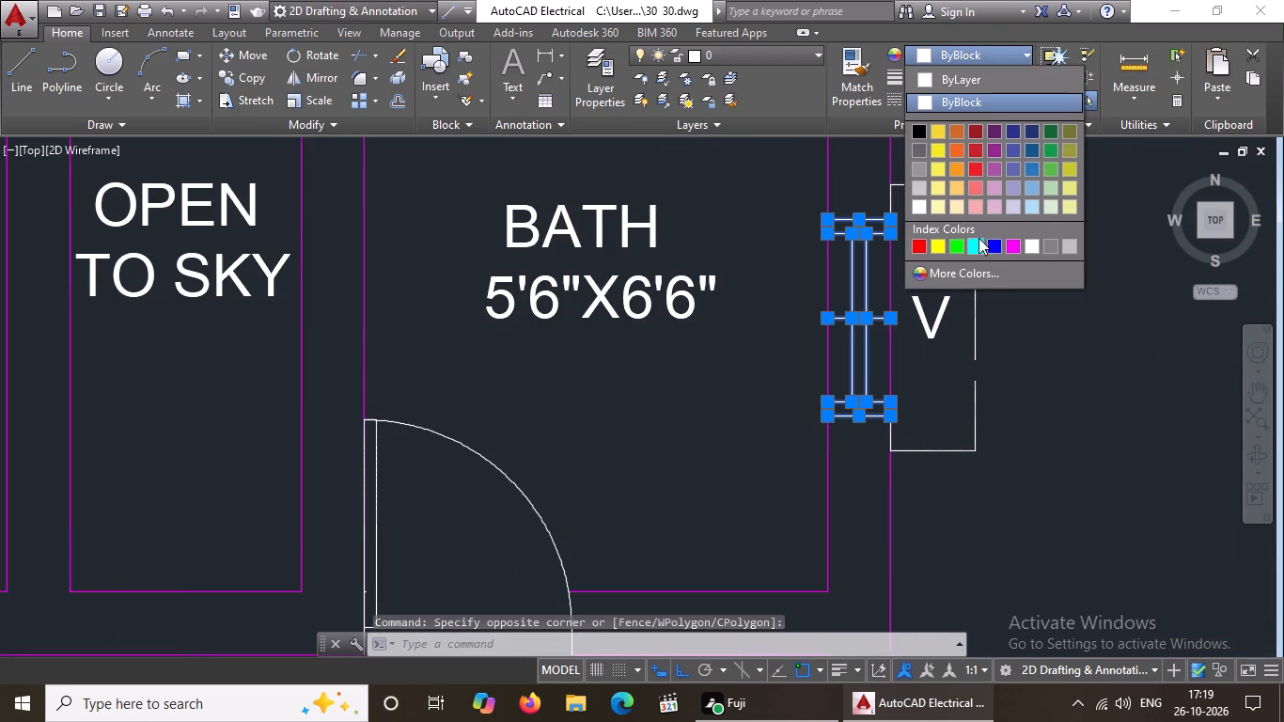
left_click(974, 240)
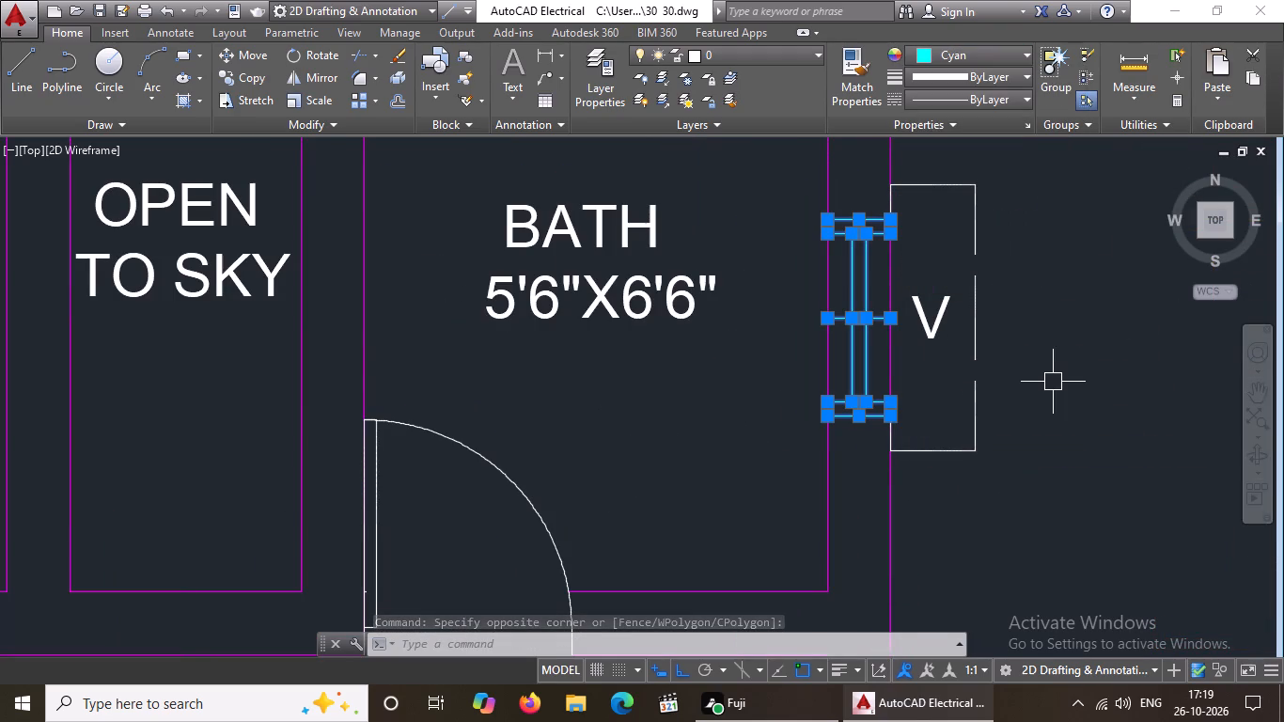
key("Escape")
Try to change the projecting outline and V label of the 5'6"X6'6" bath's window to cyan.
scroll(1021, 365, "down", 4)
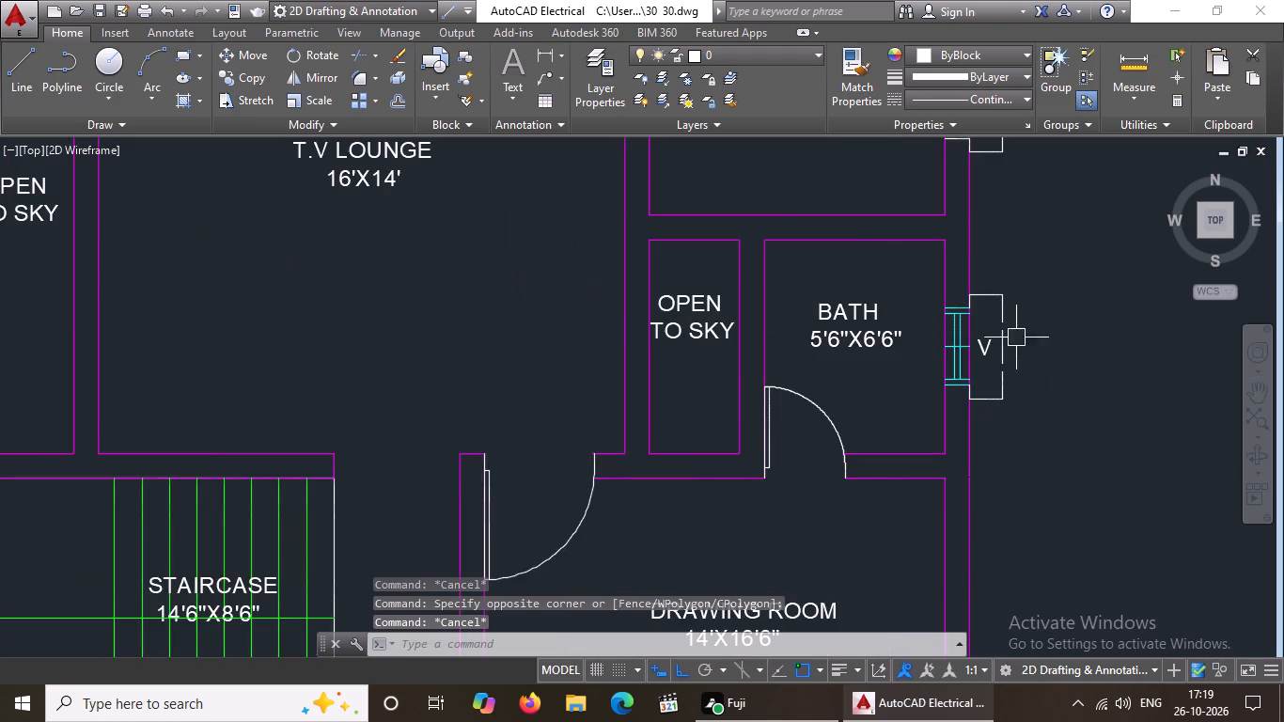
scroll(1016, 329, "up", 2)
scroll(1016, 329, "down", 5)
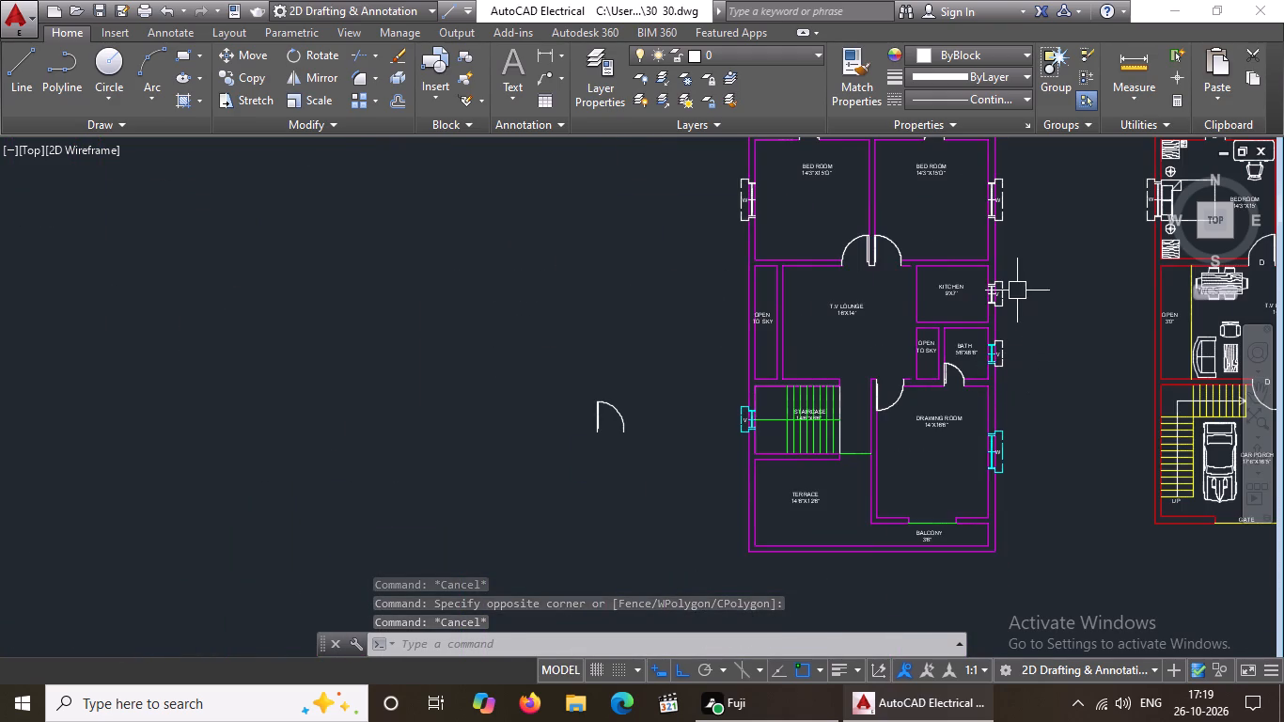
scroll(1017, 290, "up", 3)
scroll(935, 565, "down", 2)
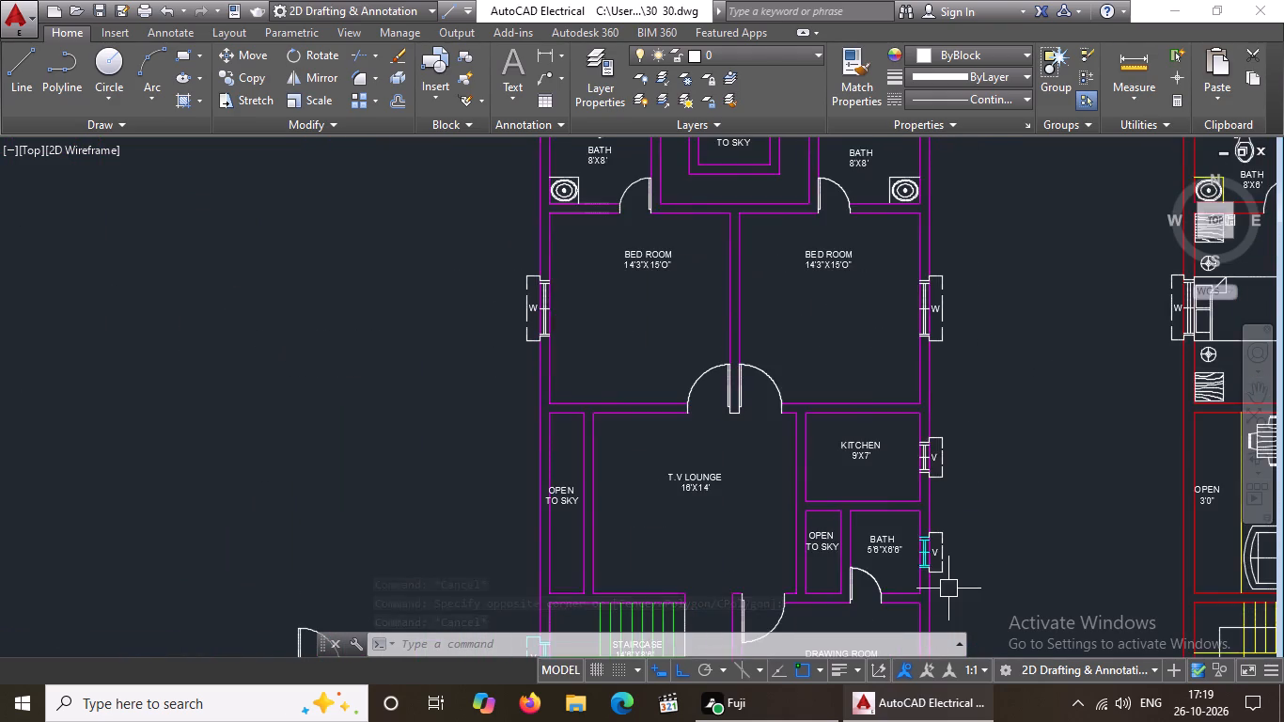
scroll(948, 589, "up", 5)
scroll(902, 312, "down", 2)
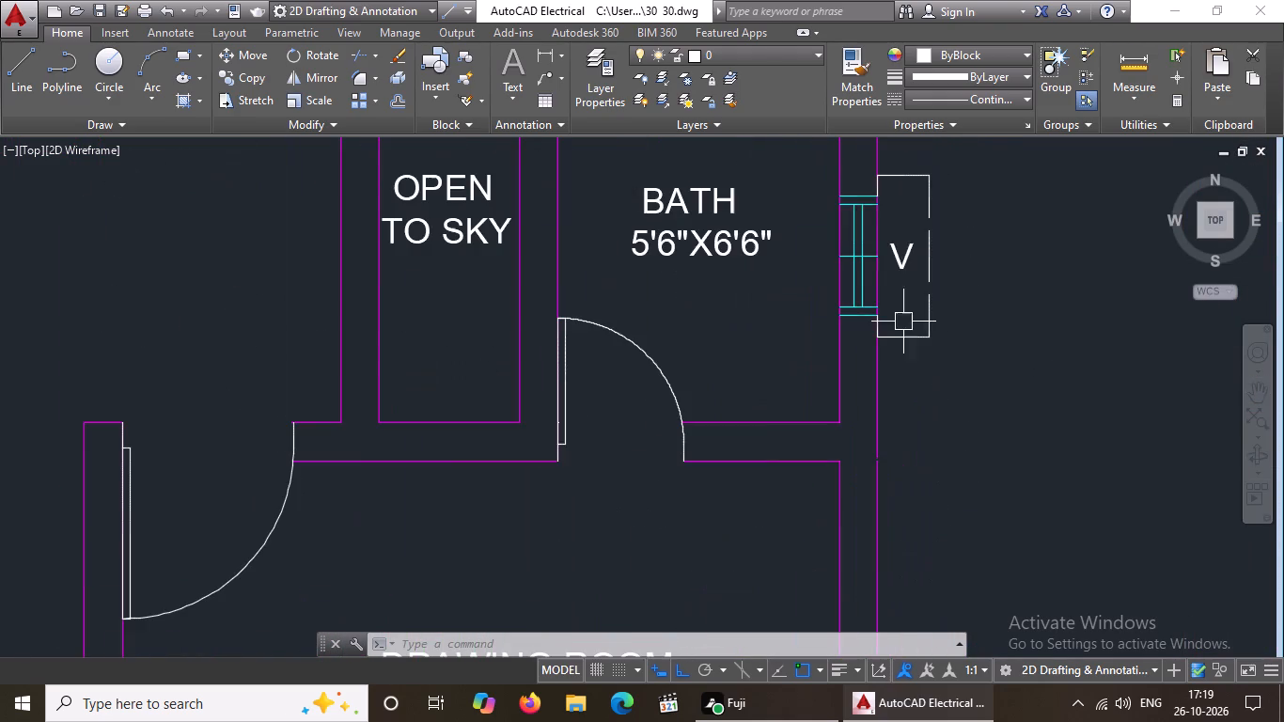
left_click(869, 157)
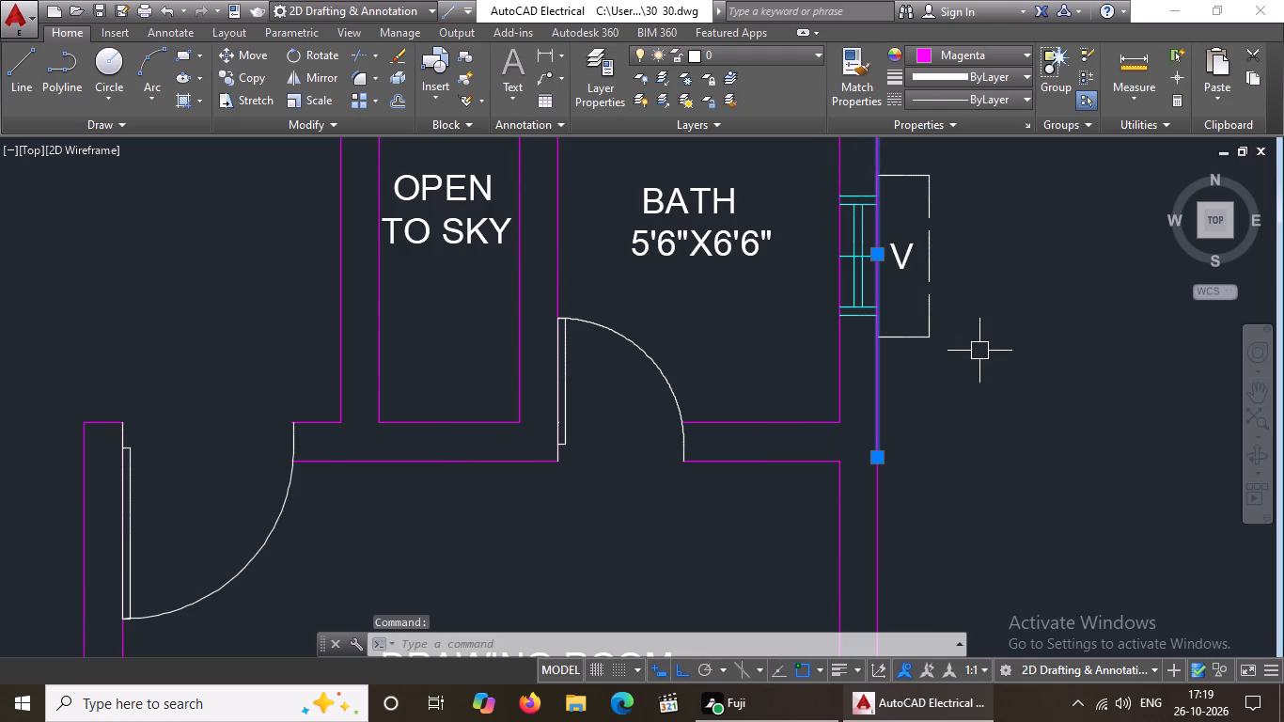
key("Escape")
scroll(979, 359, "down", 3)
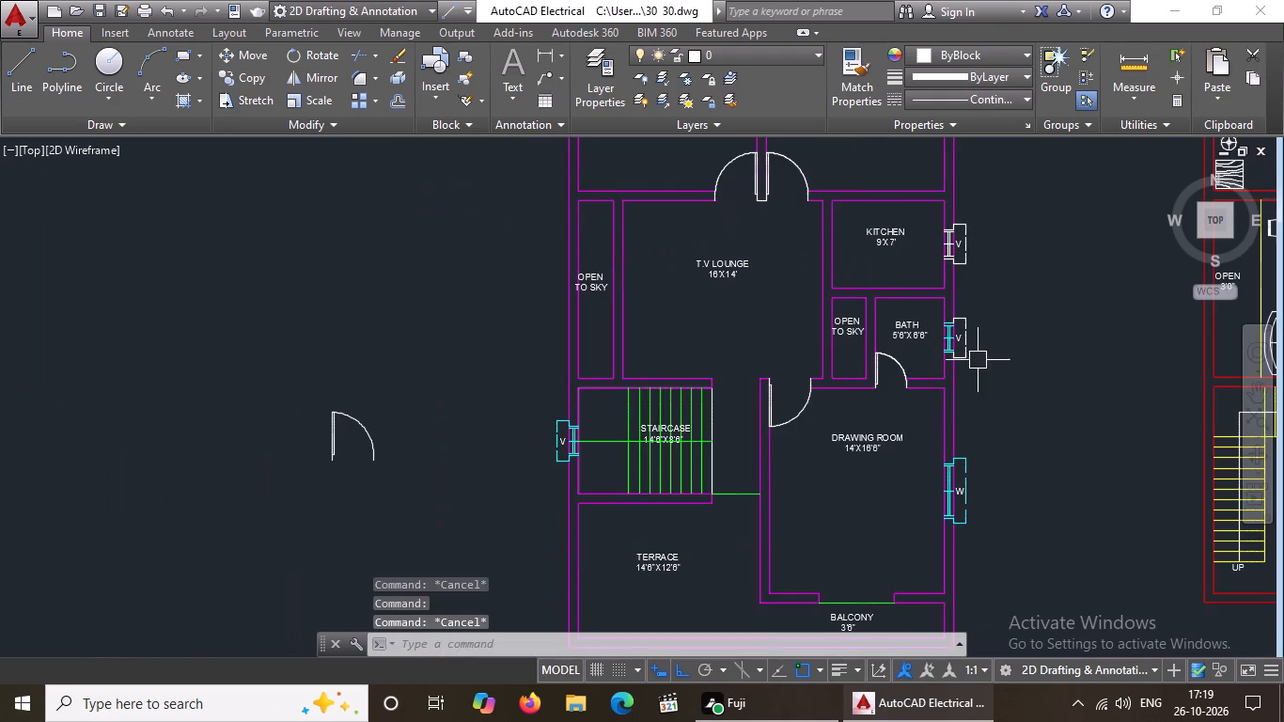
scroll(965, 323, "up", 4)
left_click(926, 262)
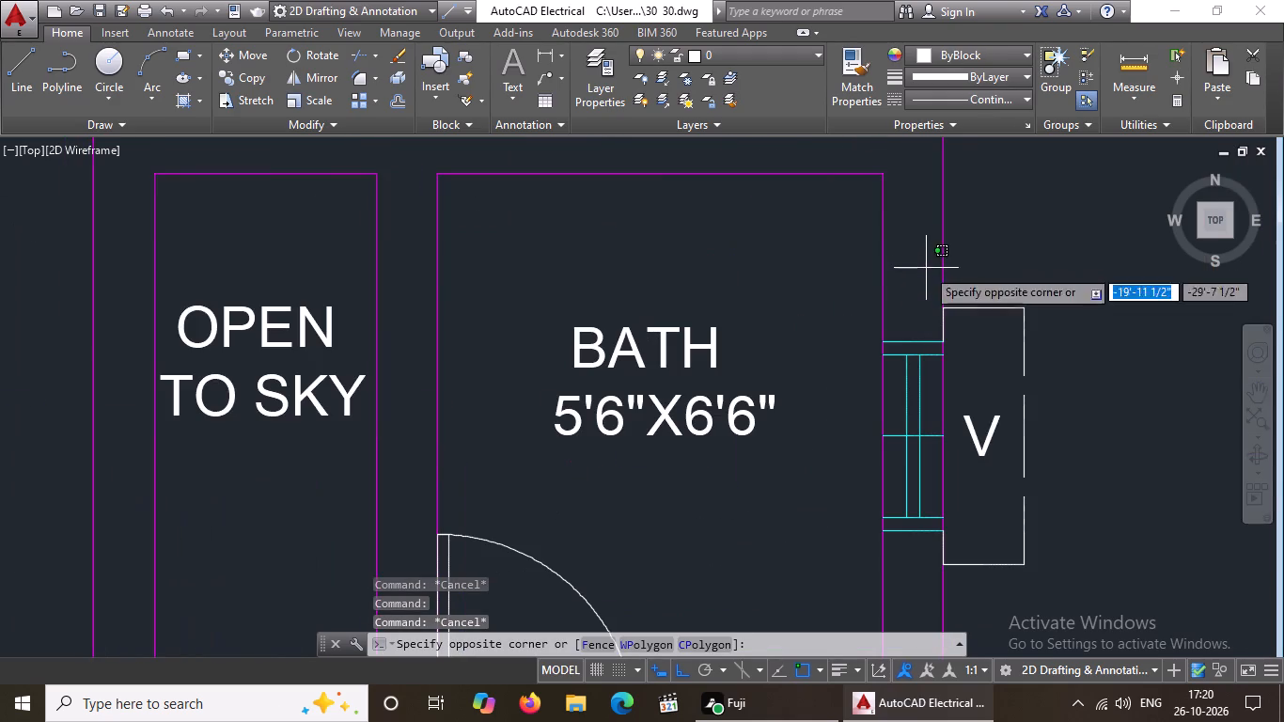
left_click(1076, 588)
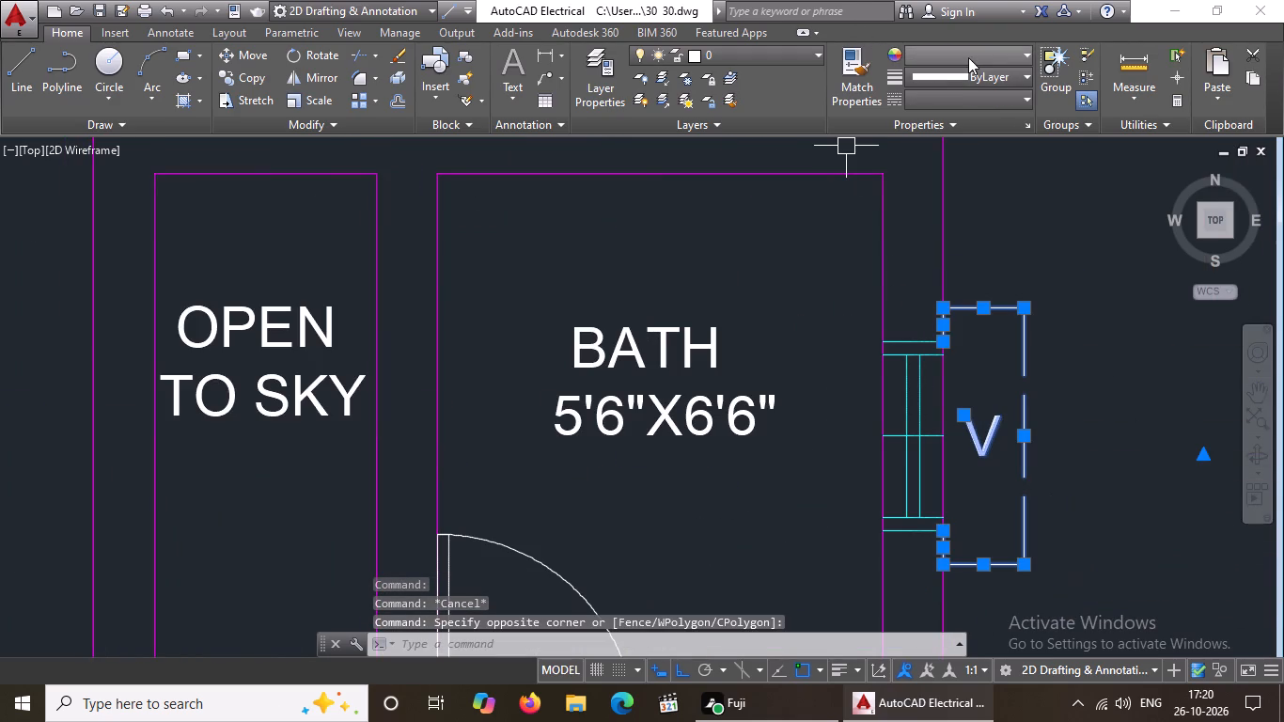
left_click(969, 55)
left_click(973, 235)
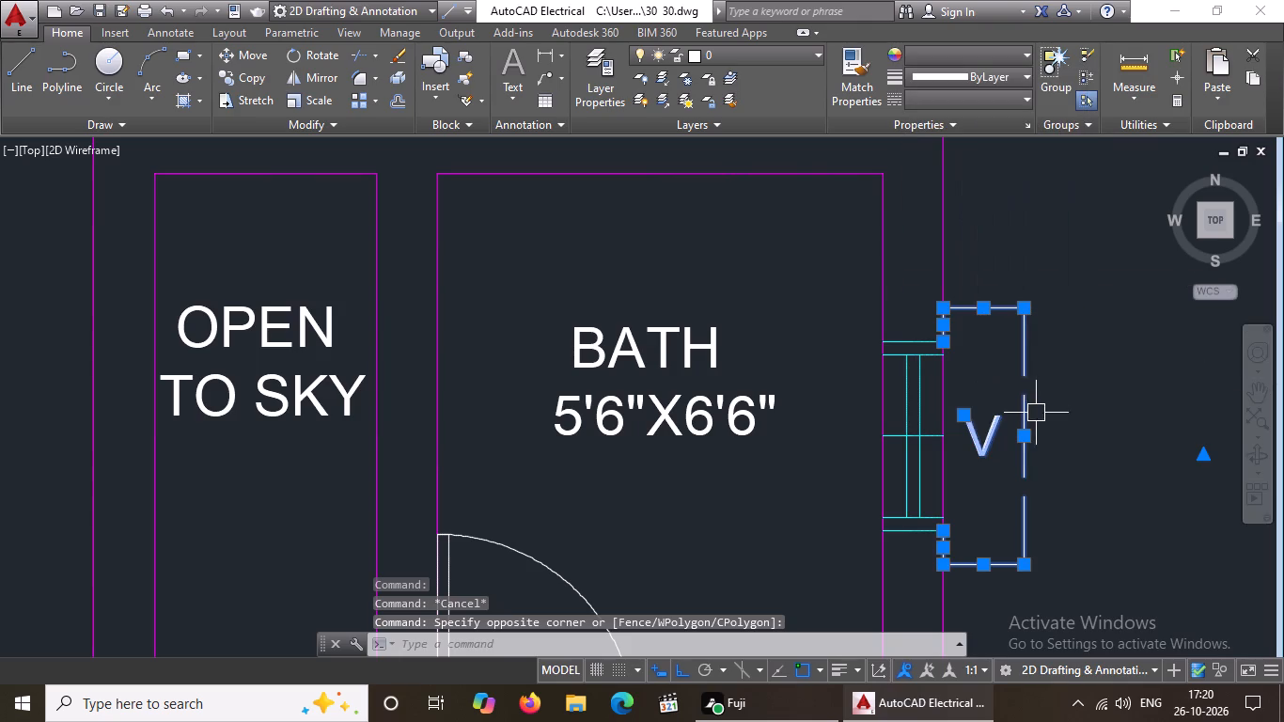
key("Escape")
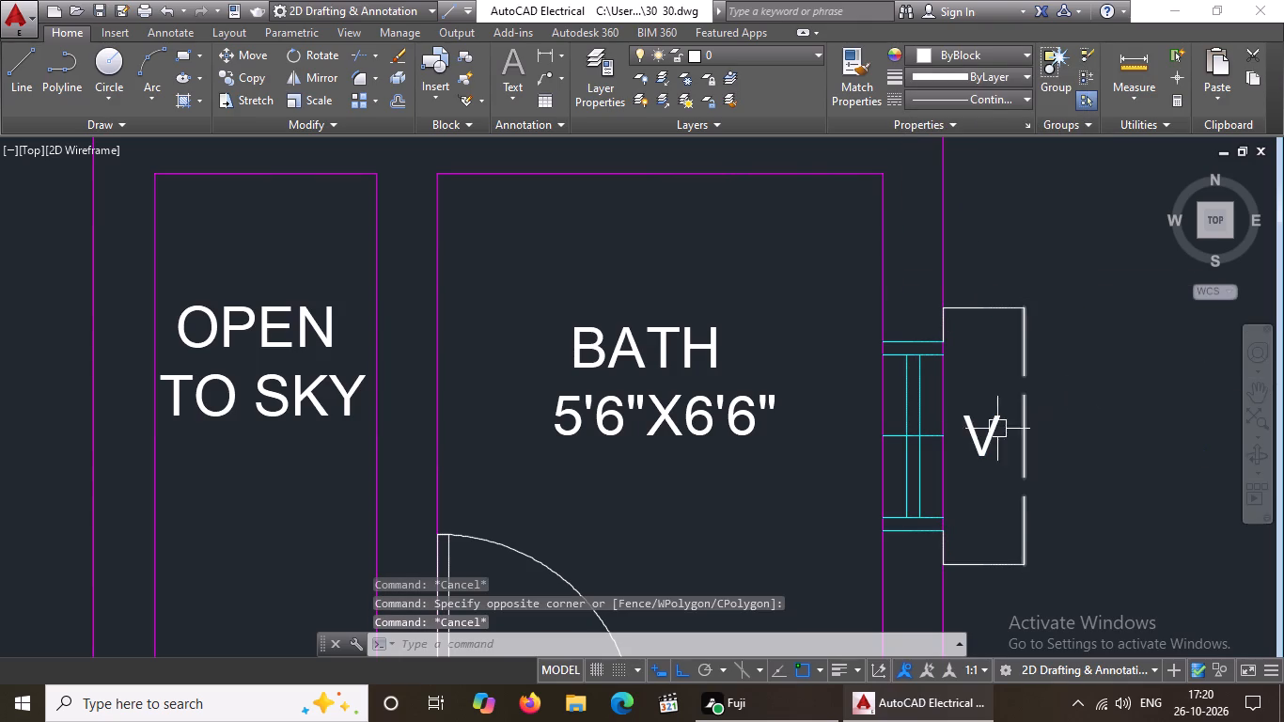
Change the projecting outline of the 5'6"X6'6" bath's window V, together with its V label, to cyan.
left_click(928, 268)
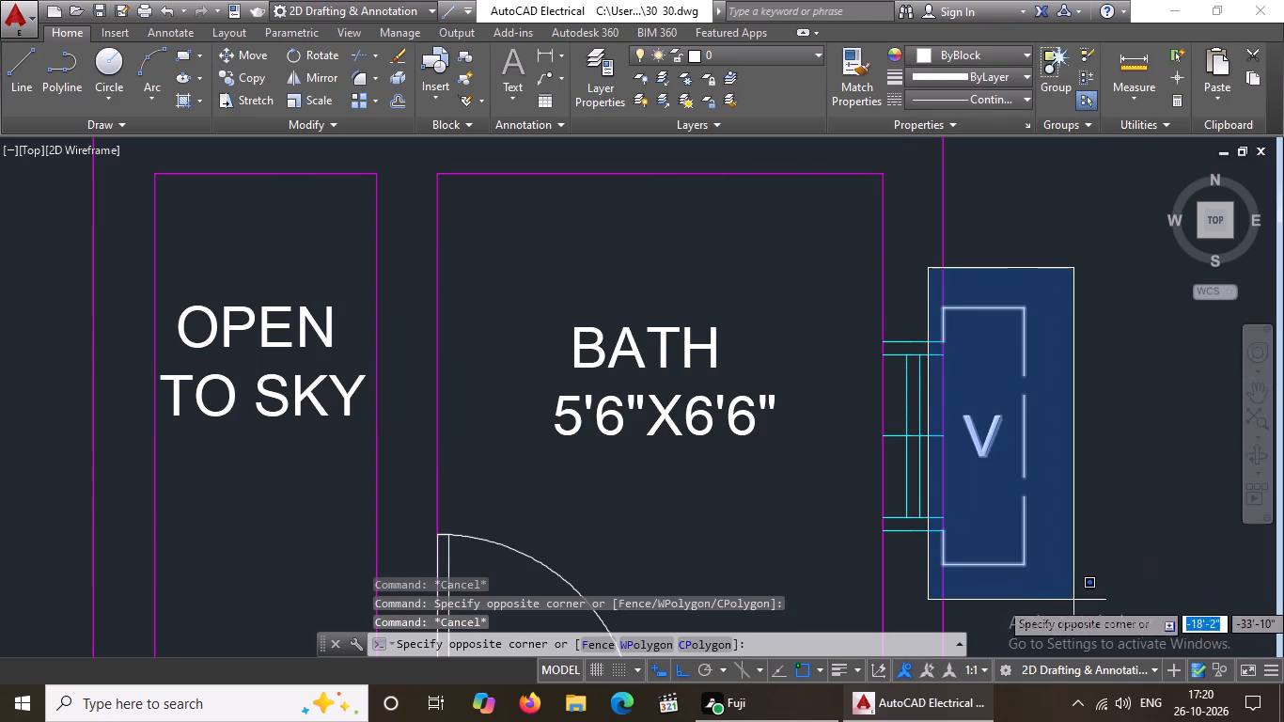
left_click(1073, 599)
left_click(947, 54)
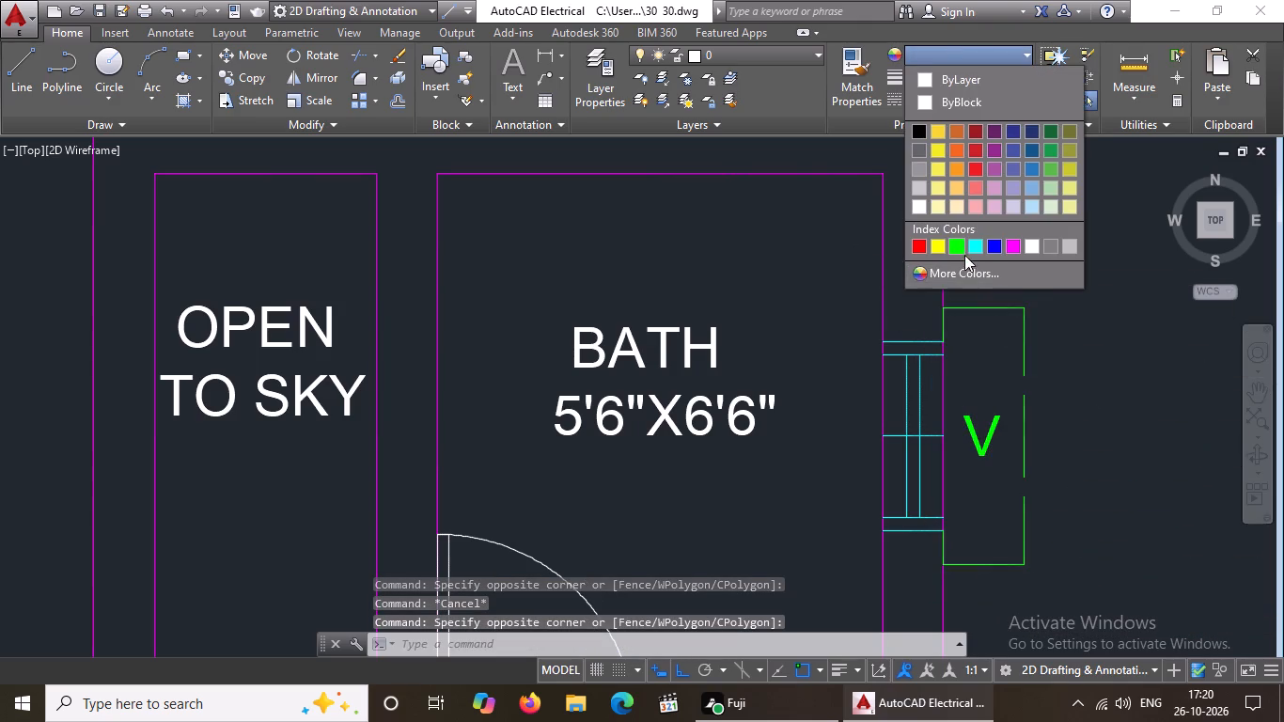
left_click(970, 243)
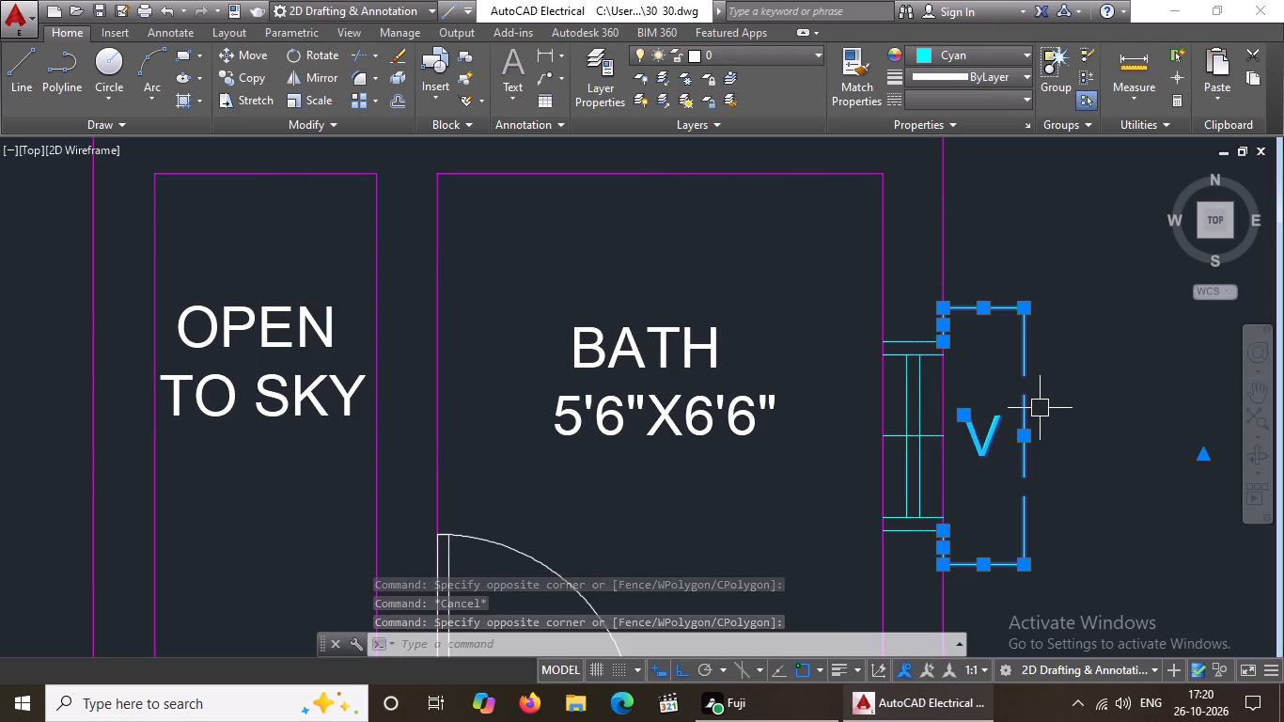
key("Escape")
Set the colour of the V label at the 5'6"X6'6" bath window to ByBlock.
left_click(980, 452)
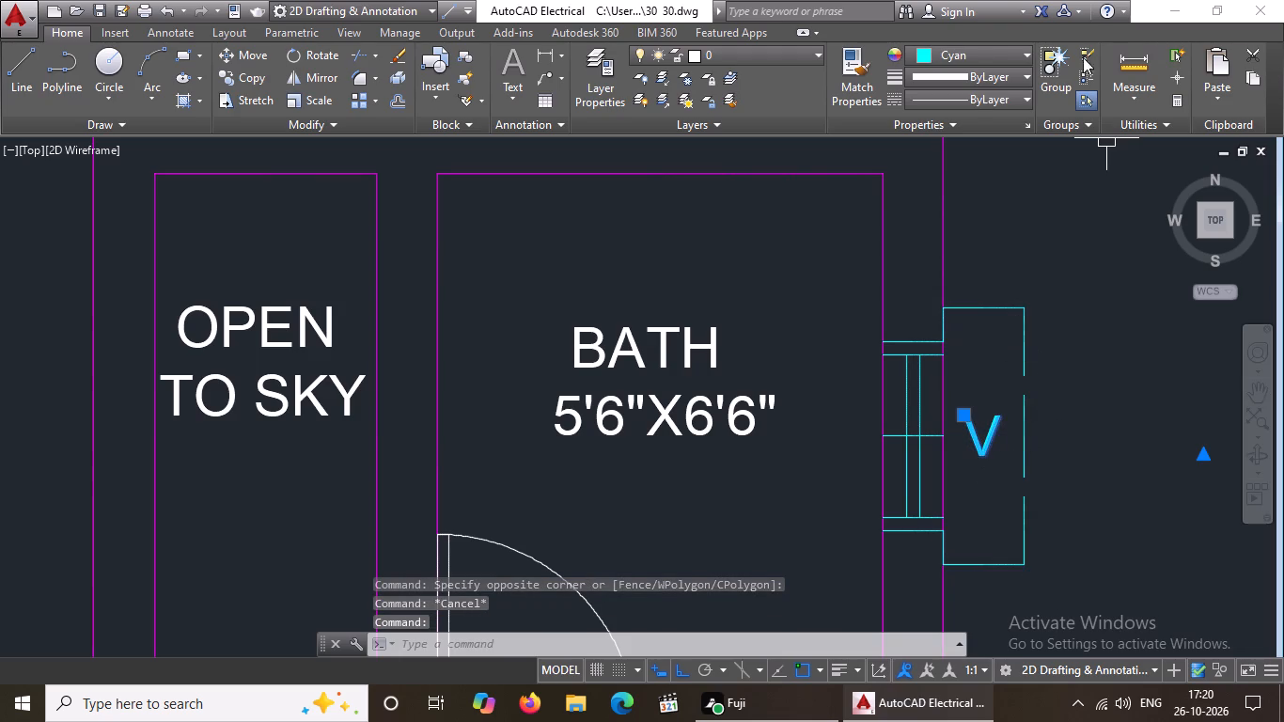
left_click(994, 47)
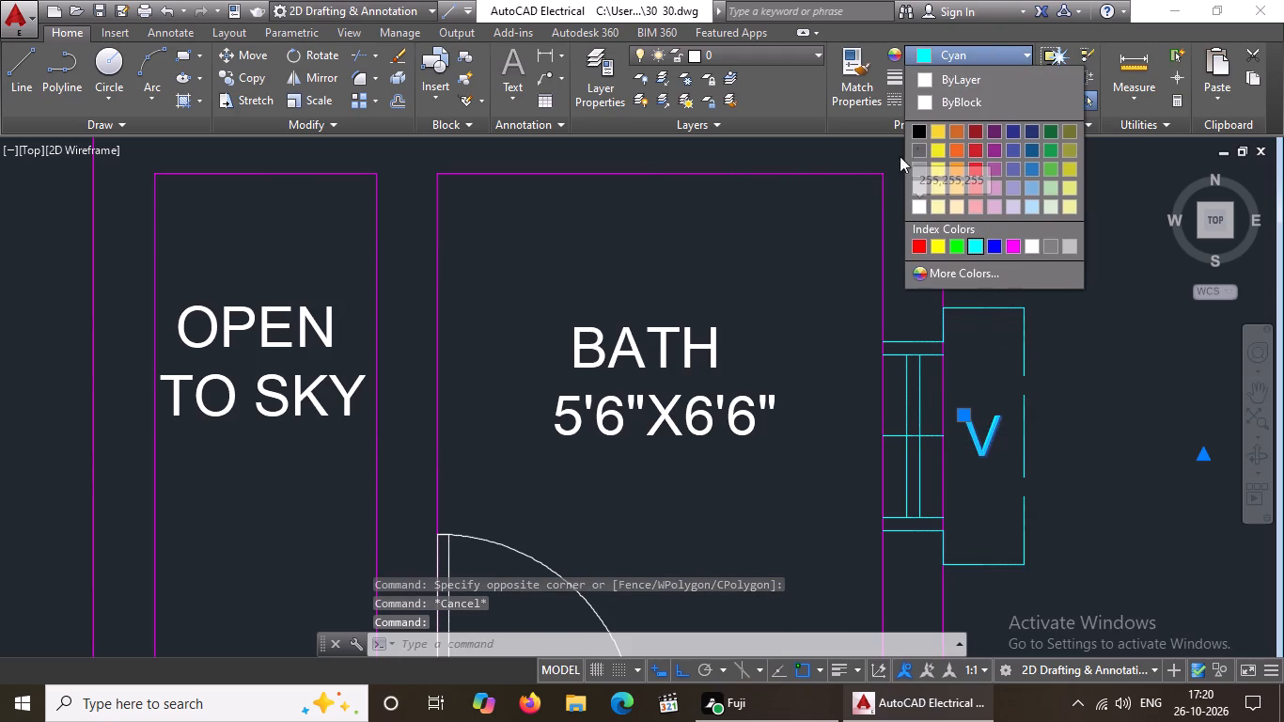
left_click(948, 102)
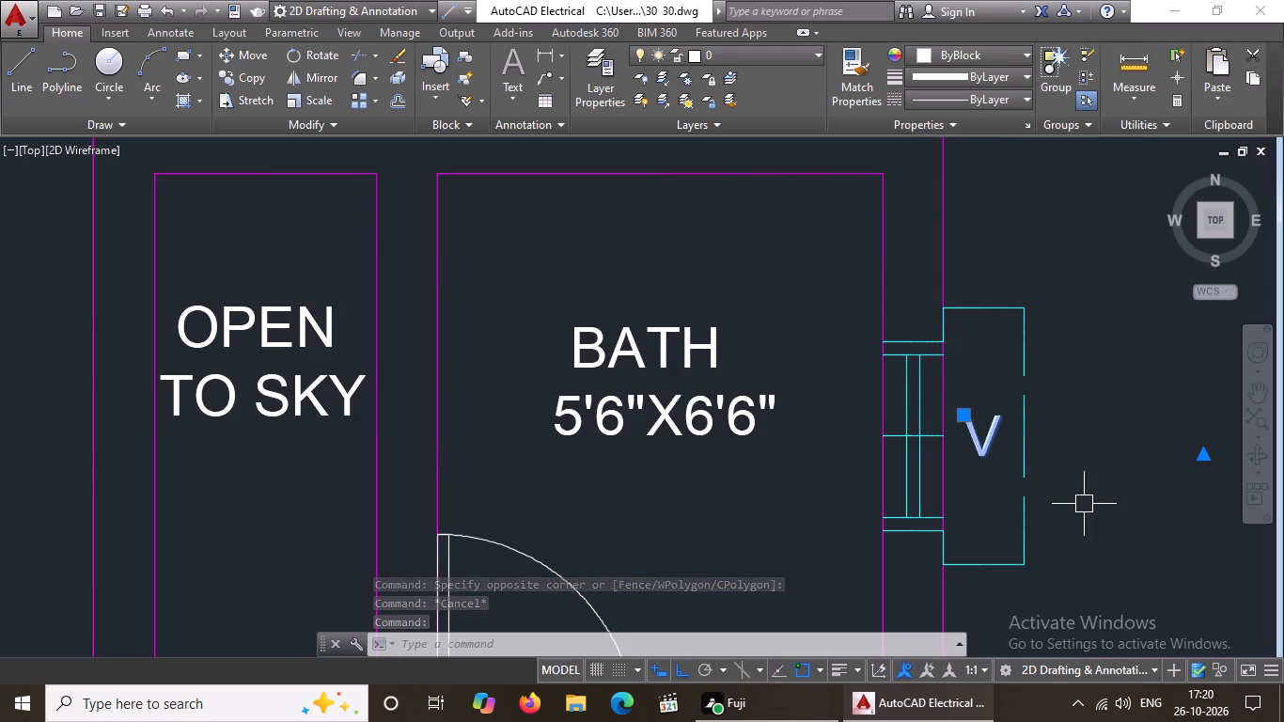
key("Escape")
Change the frame and glazing lines of the 9'X7' kitchen's window V within the wall thickness to cyan.
scroll(1056, 509, "down", 6)
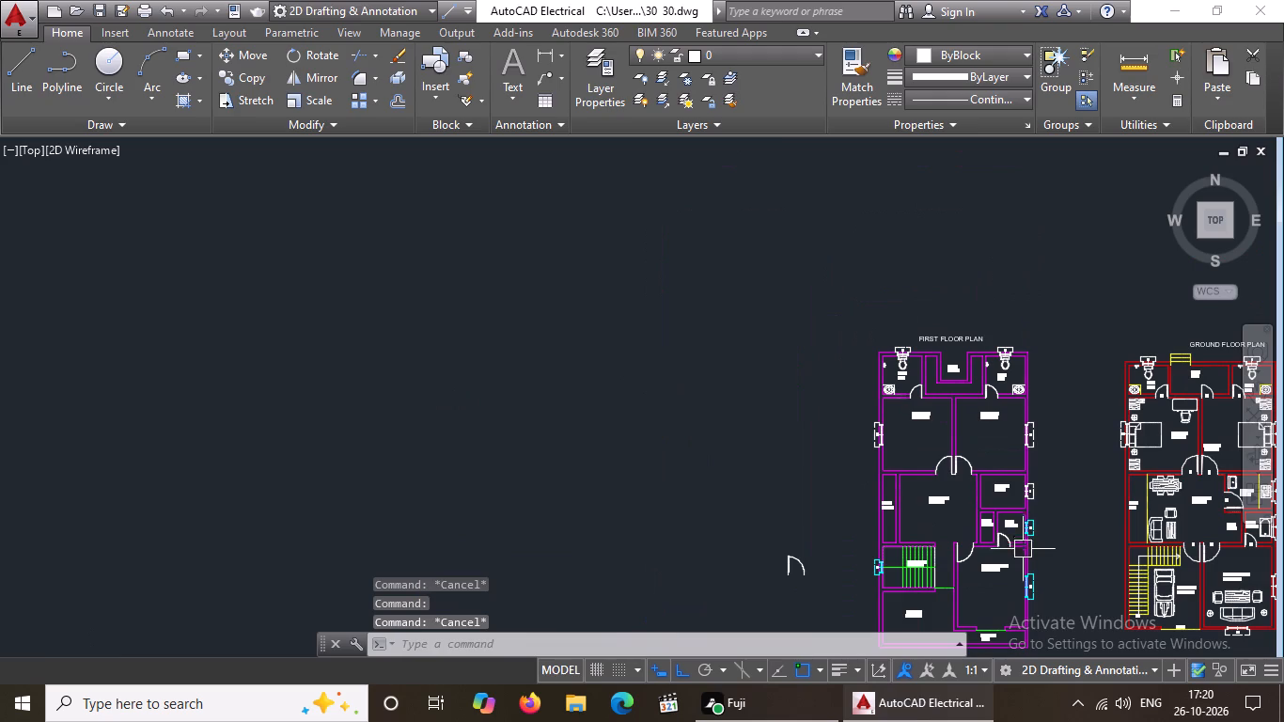
scroll(1059, 609, "up", 1)
scroll(780, 465, "up", 1)
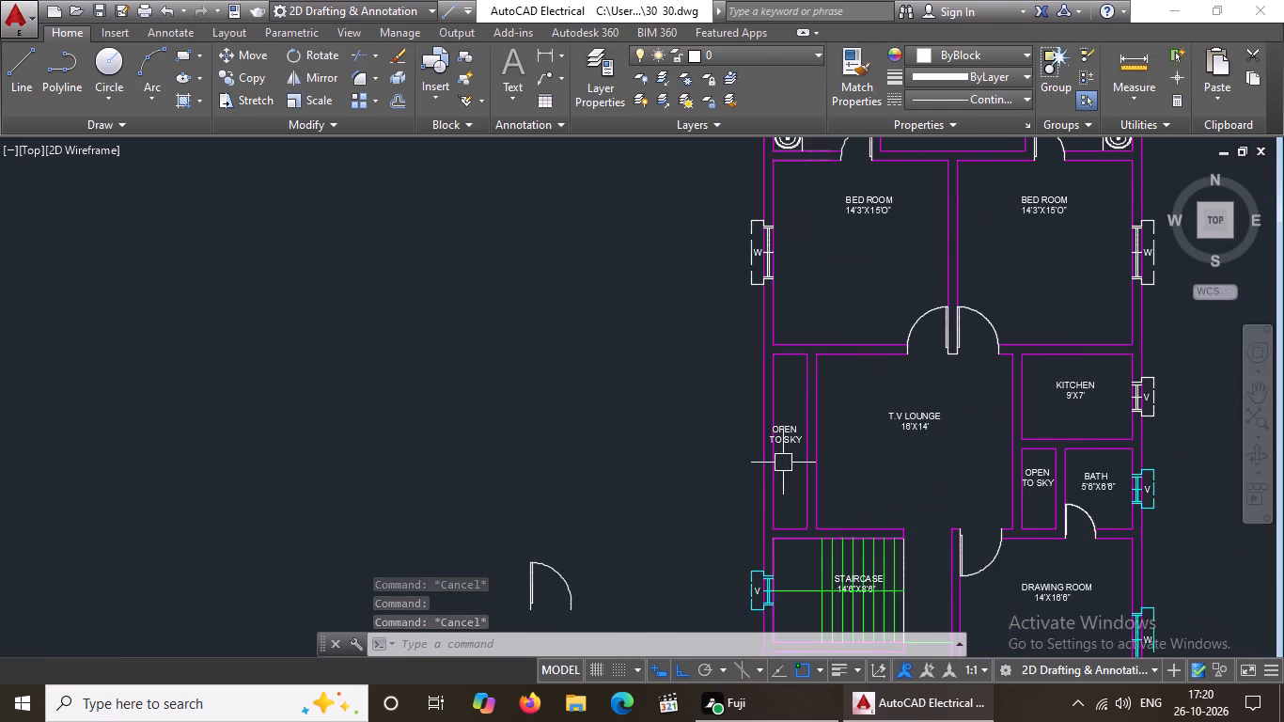
scroll(848, 447, "down", 1)
scroll(1040, 416, "up", 4)
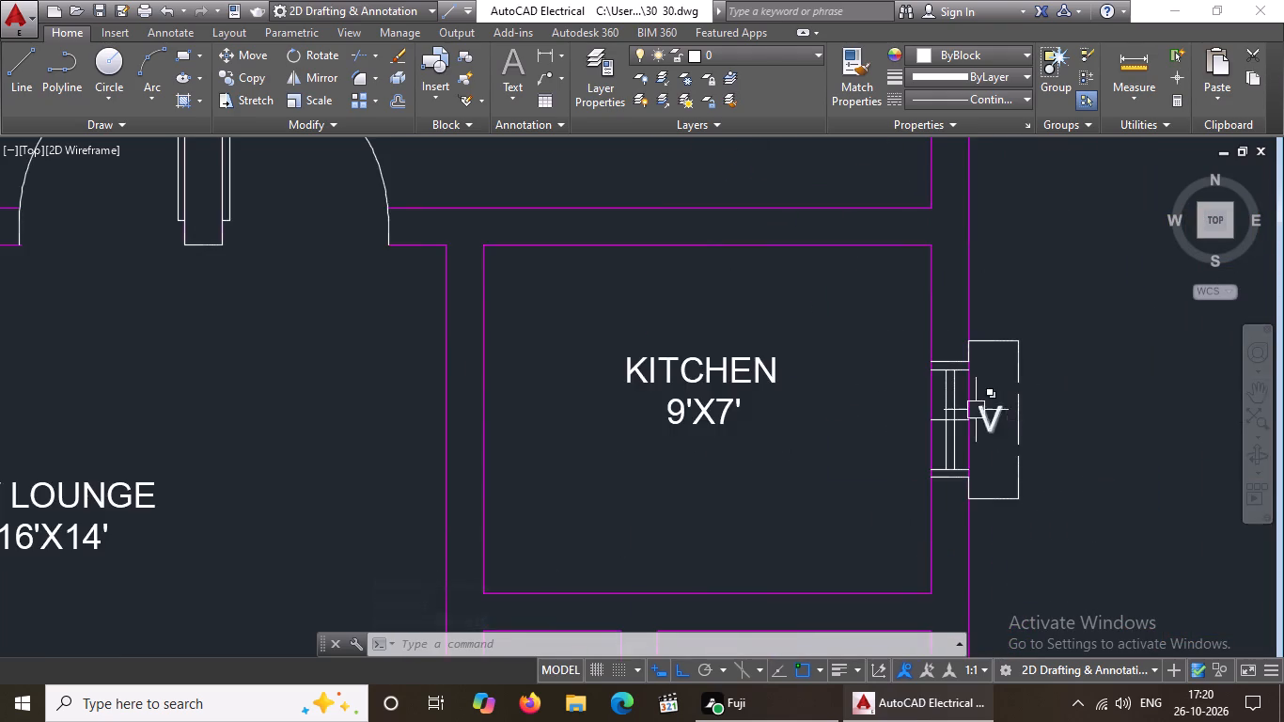
scroll(976, 410, "up", 2)
left_click(805, 279)
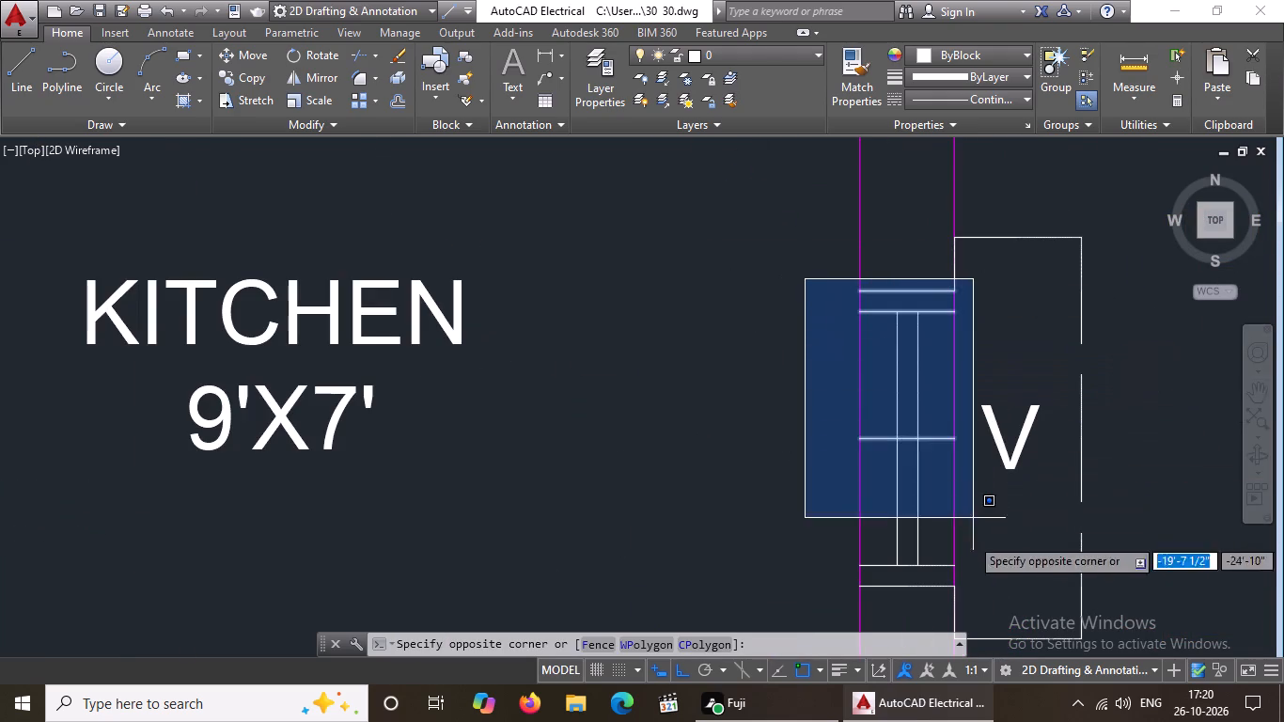
left_click(976, 597)
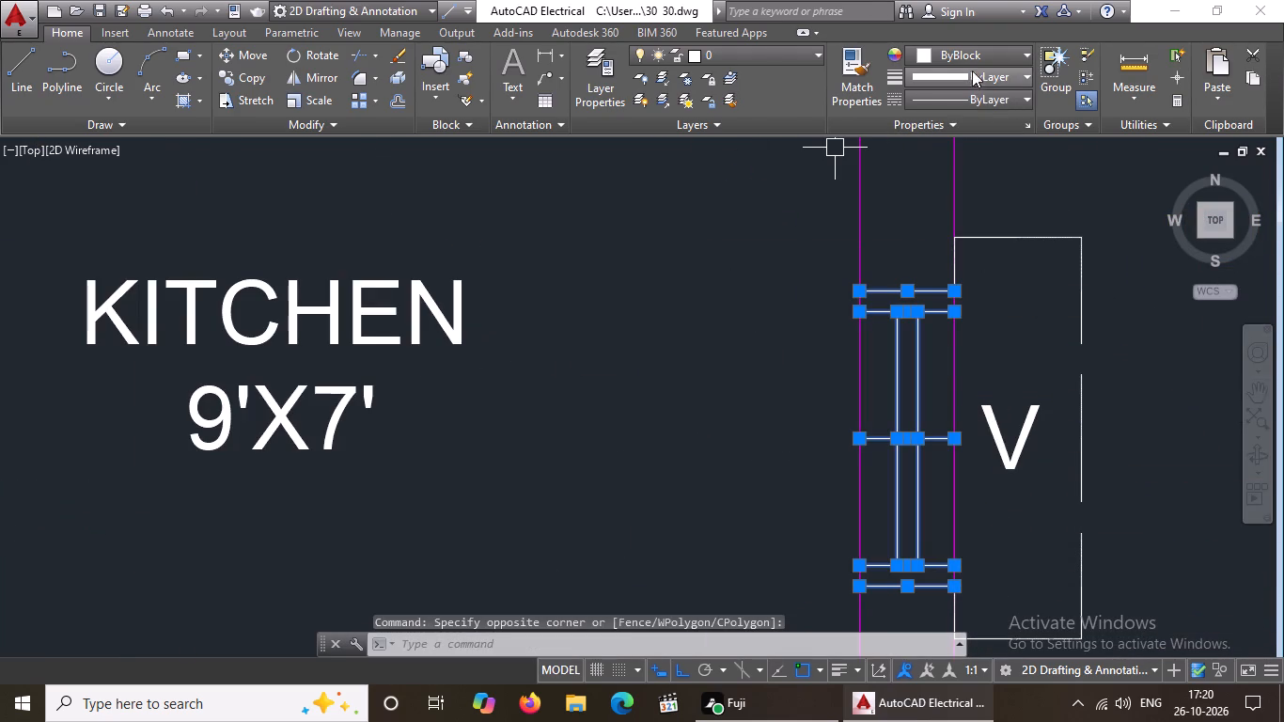
left_click(972, 48)
left_click(979, 243)
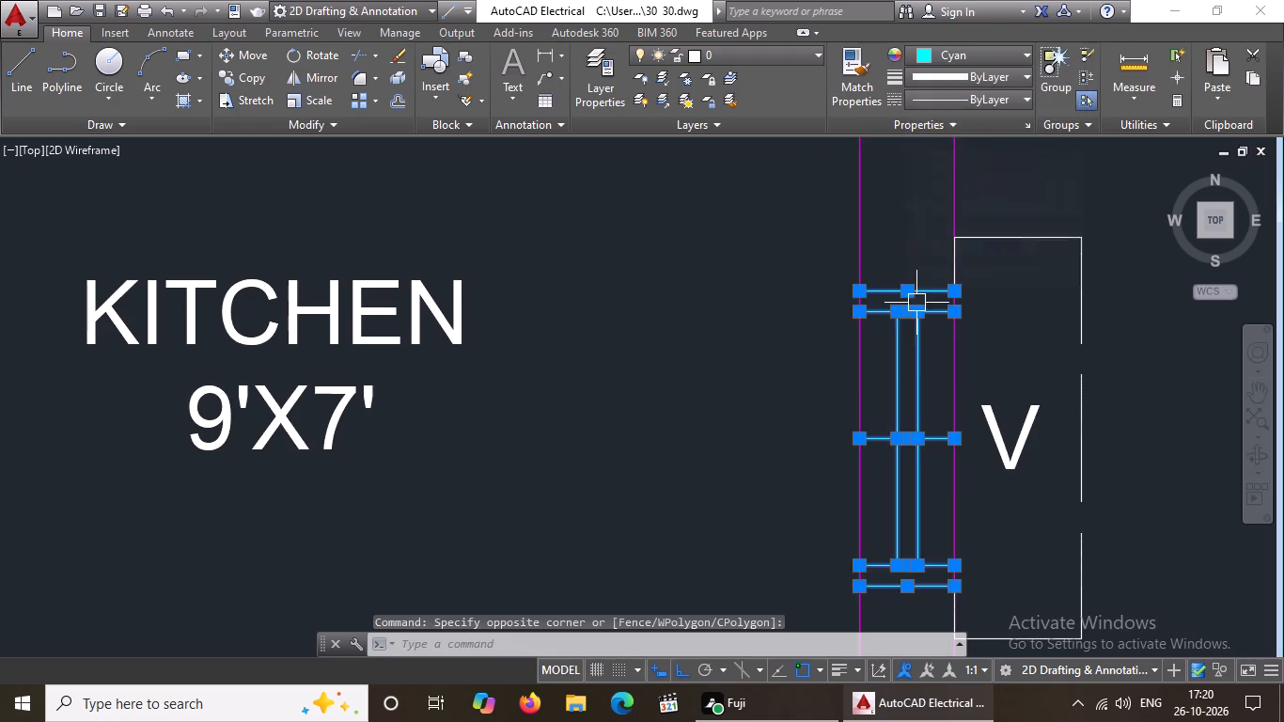
scroll(913, 299, "down", 4)
key("Escape")
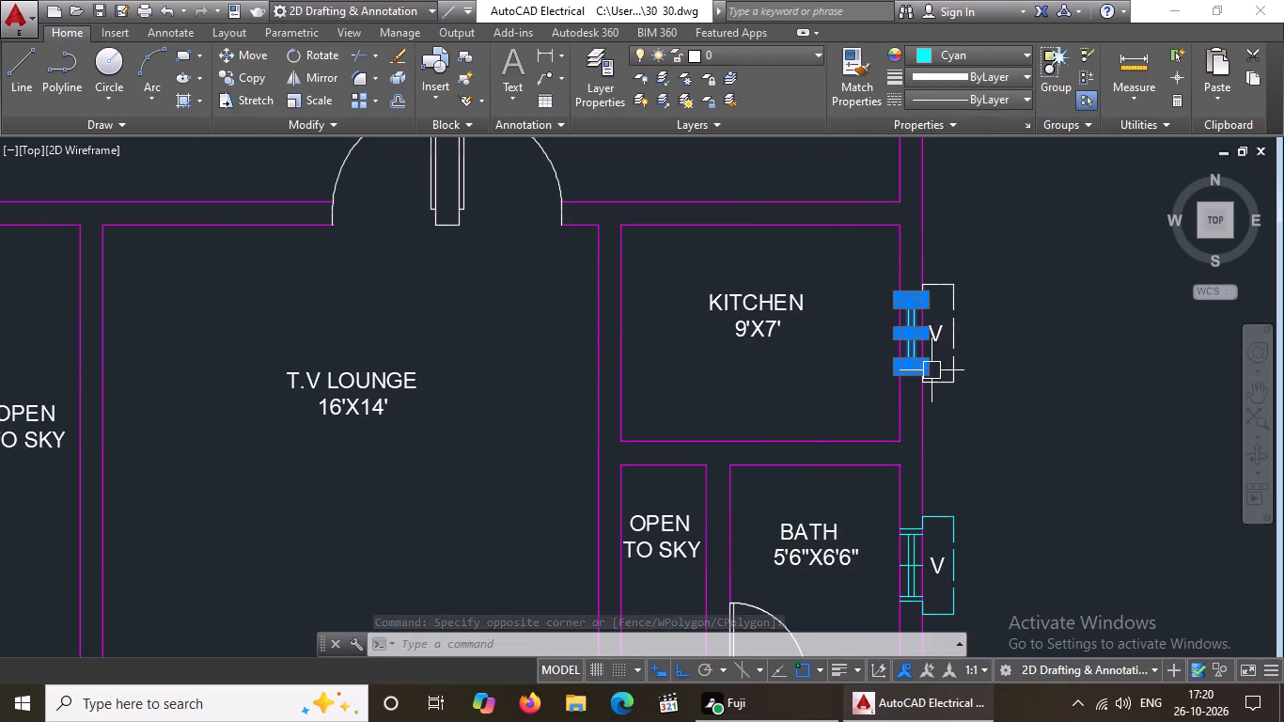
key("Escape")
Change the projecting outline of the kitchen's window V, together with its V label, to cyan.
scroll(933, 381, "up", 2)
scroll(910, 225, "down", 2)
scroll(910, 190, "up", 1)
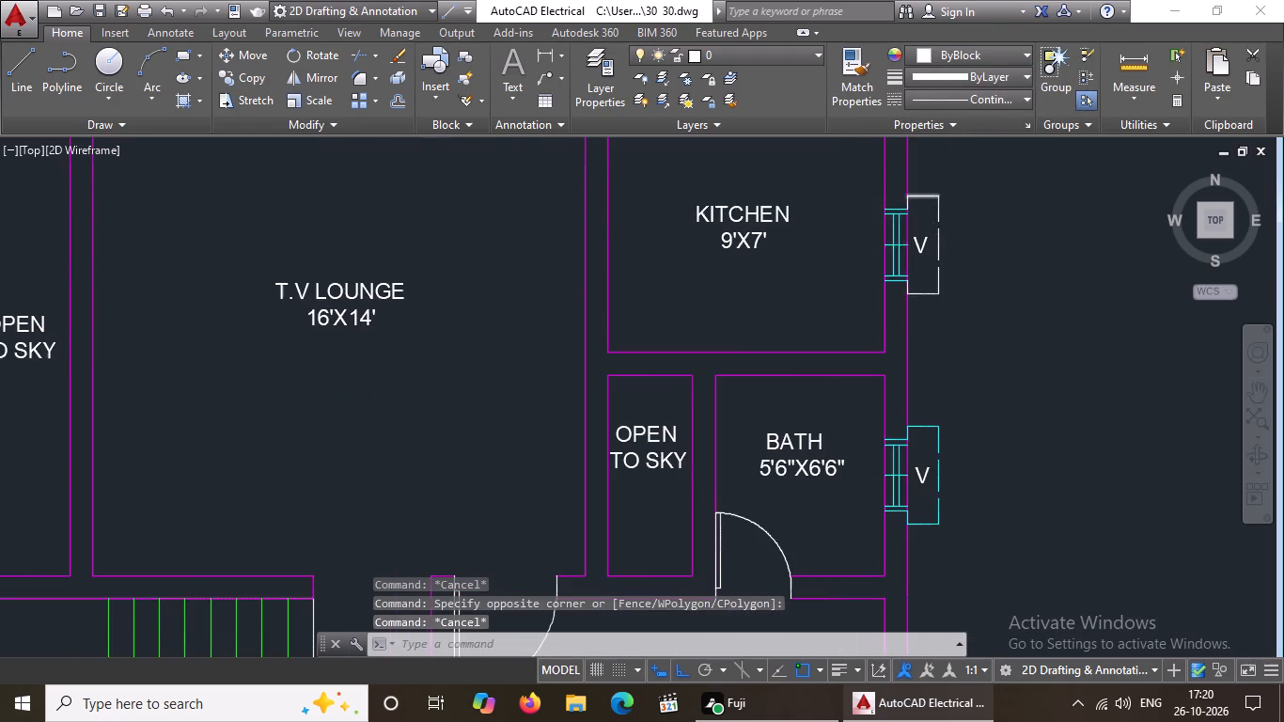
left_click(894, 178)
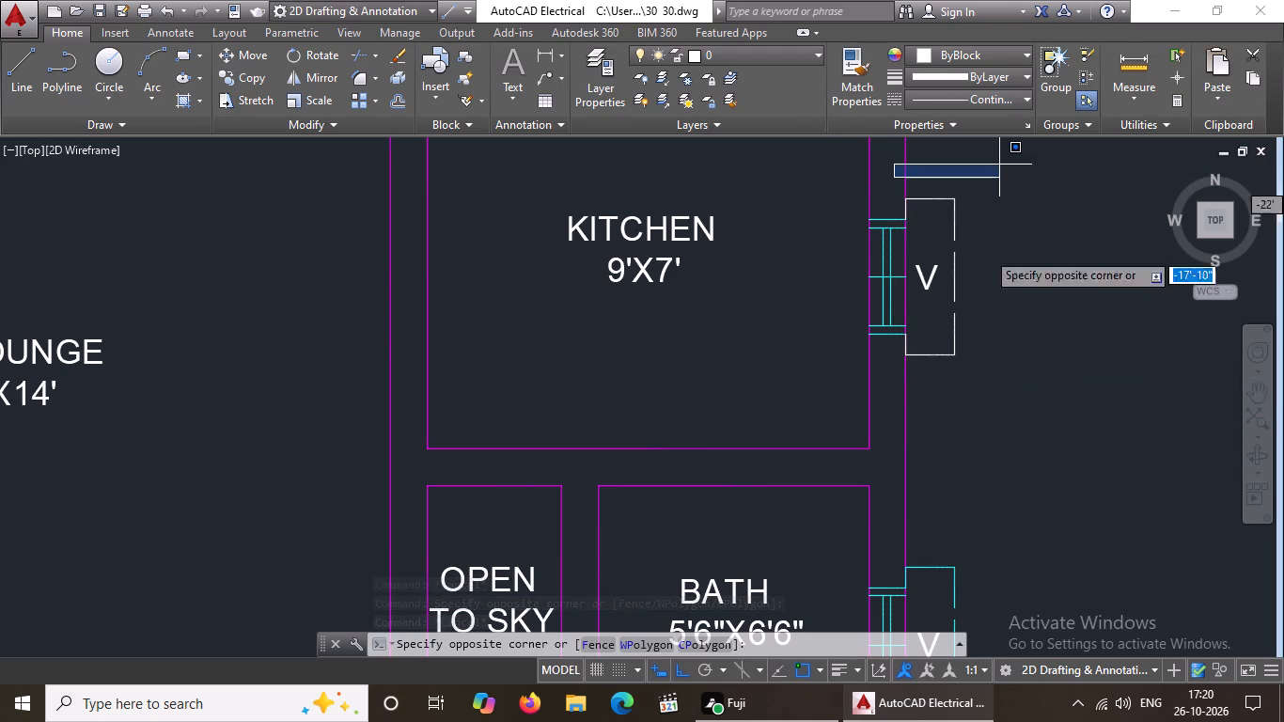
left_click(1050, 393)
left_click(954, 48)
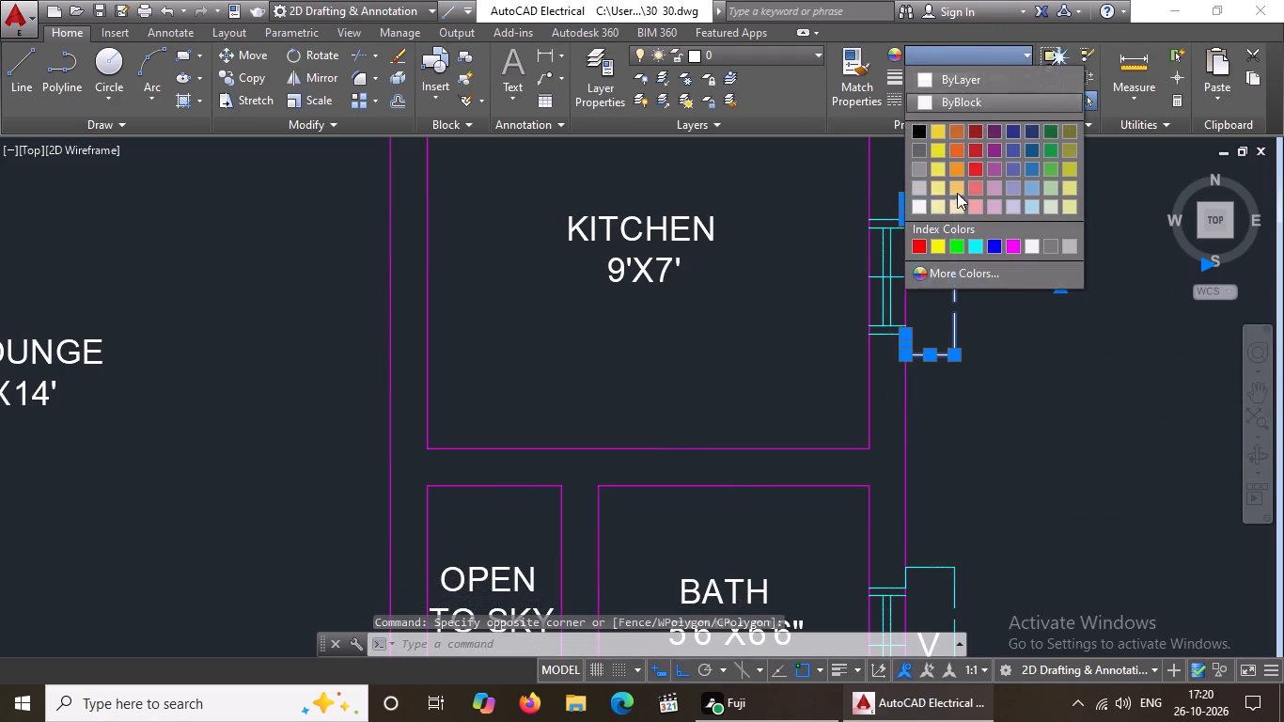
left_click(980, 245)
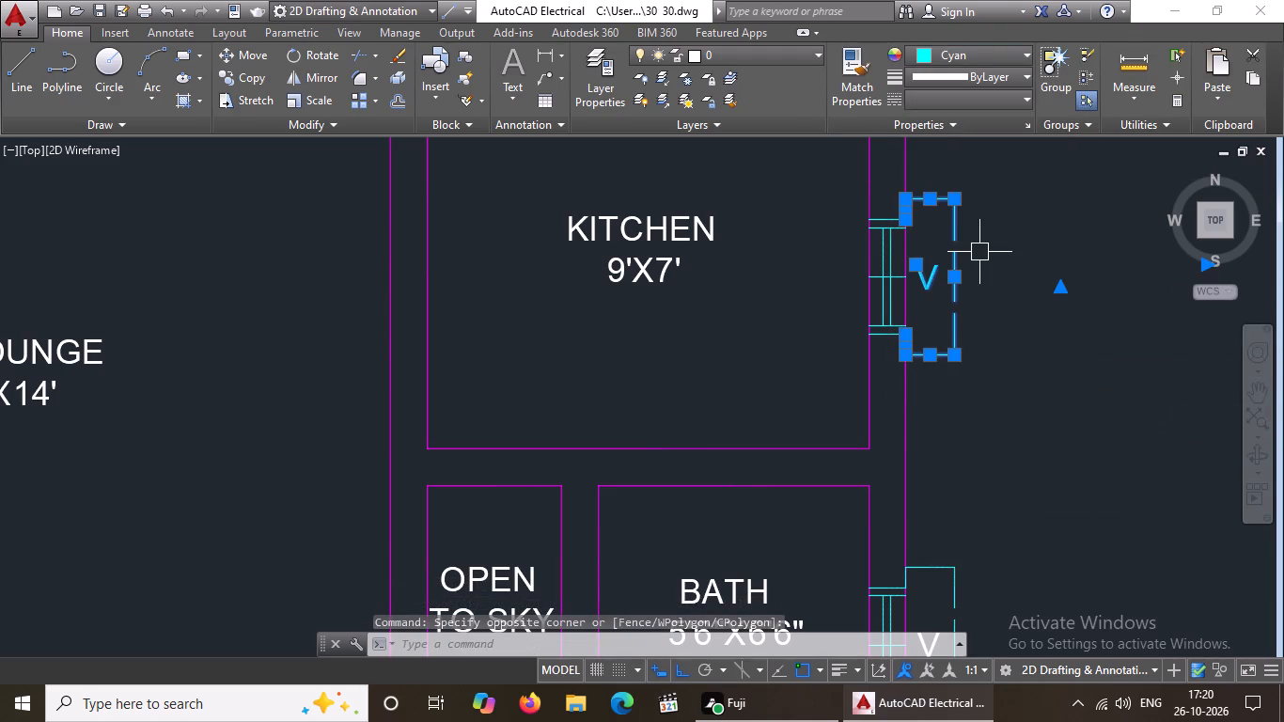
key("Escape")
Set the colour of the V label at the kitchen window to ByBlock.
left_click(926, 279)
left_click(936, 48)
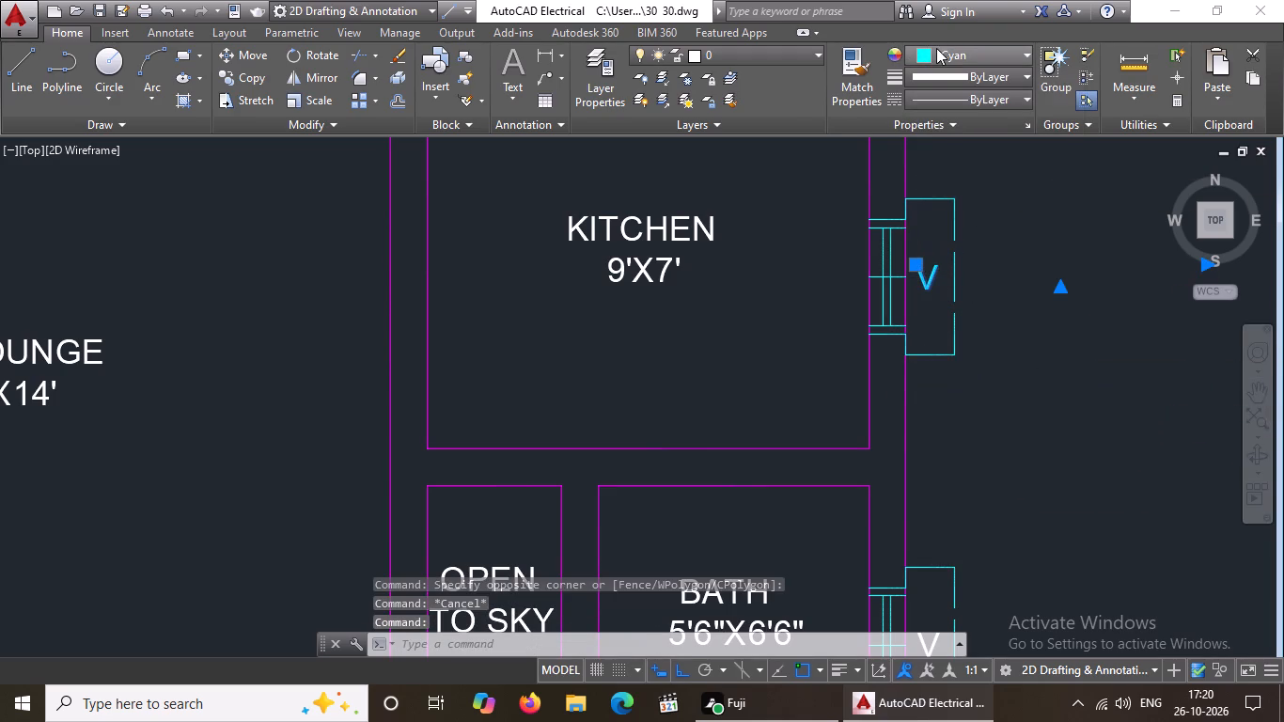
left_click(940, 100)
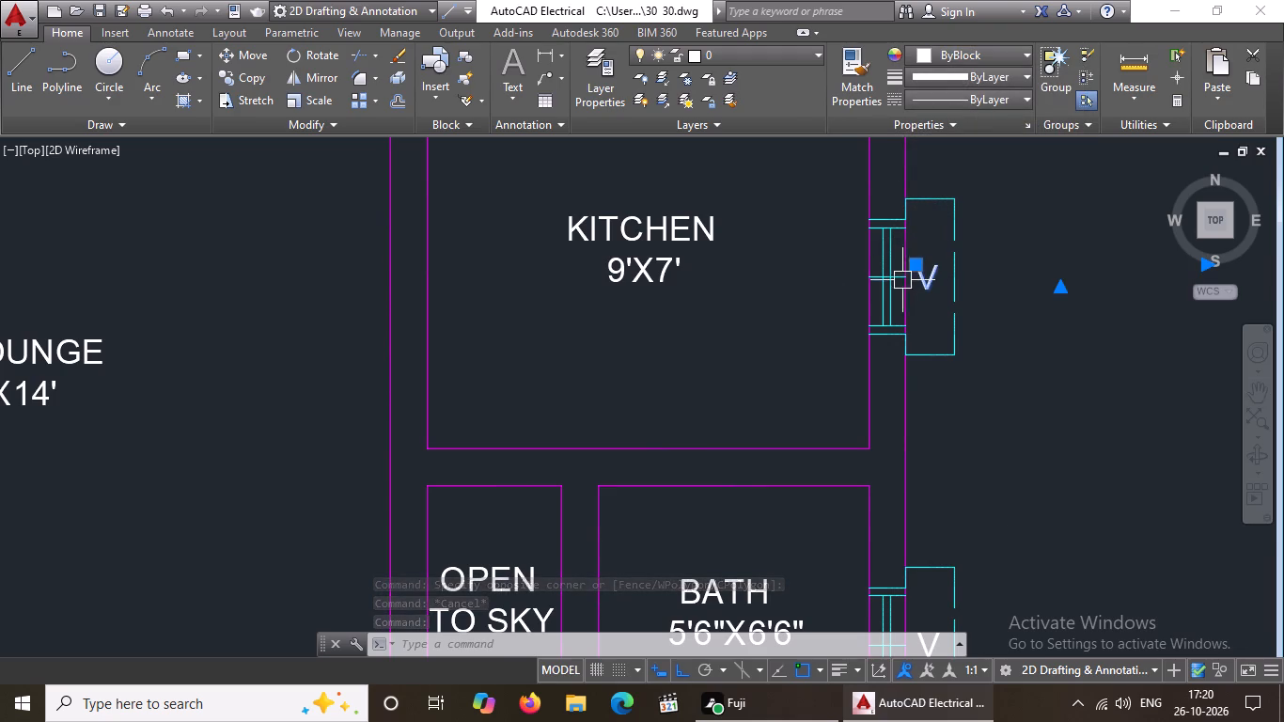
scroll(854, 295, "down", 3)
key("Escape")
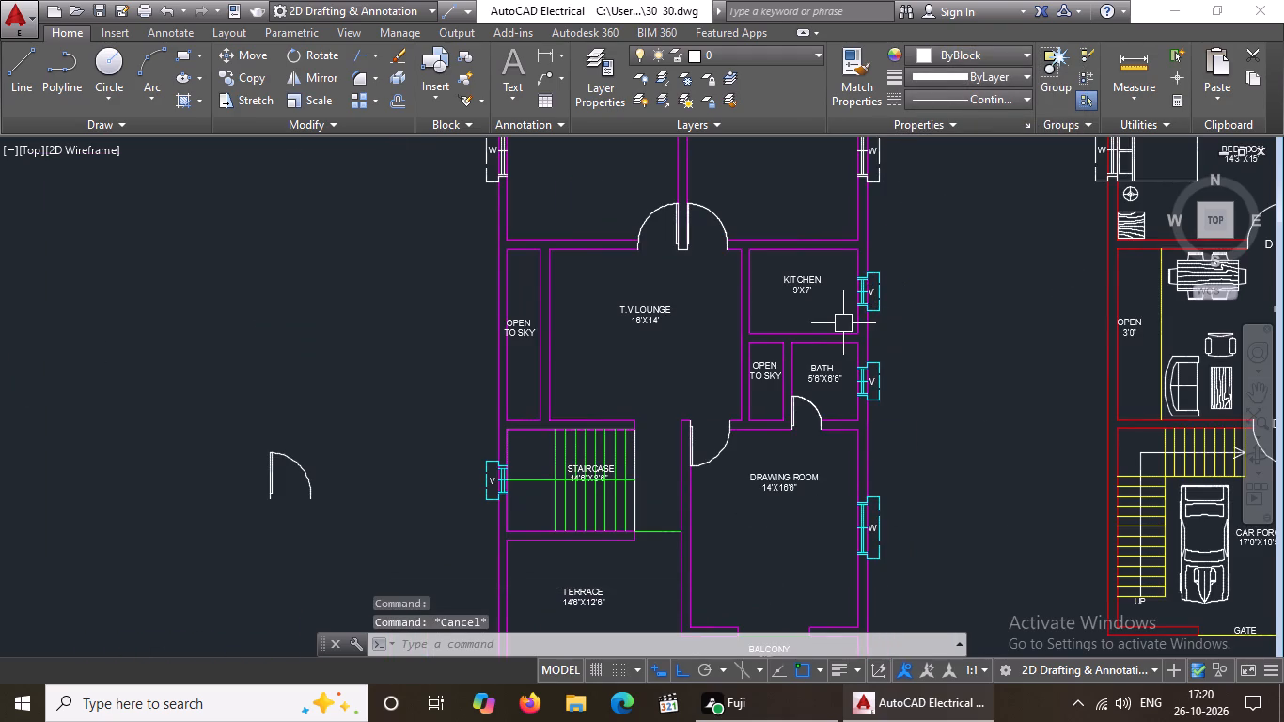
Change the projecting outline and W label of the west 14'3"X15'0" bedroom's window to cyan.
middle_click_drag(843, 360, 841, 541)
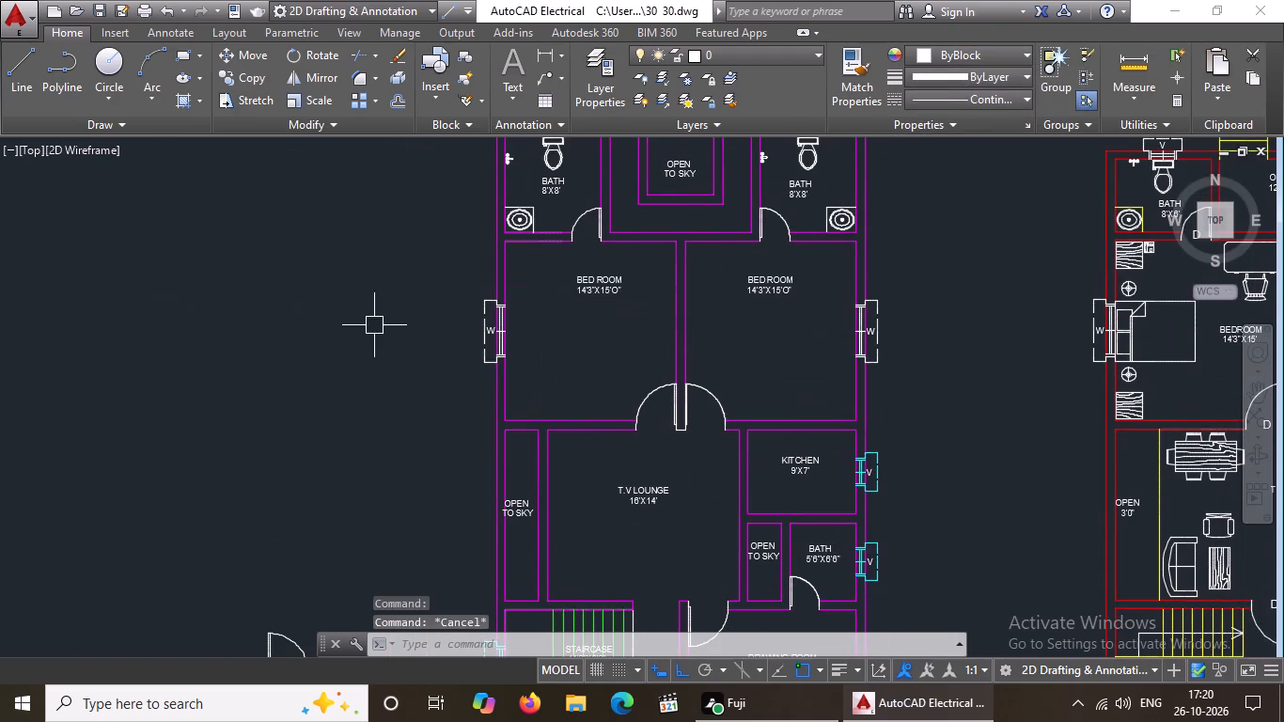
scroll(847, 356, "up", 1)
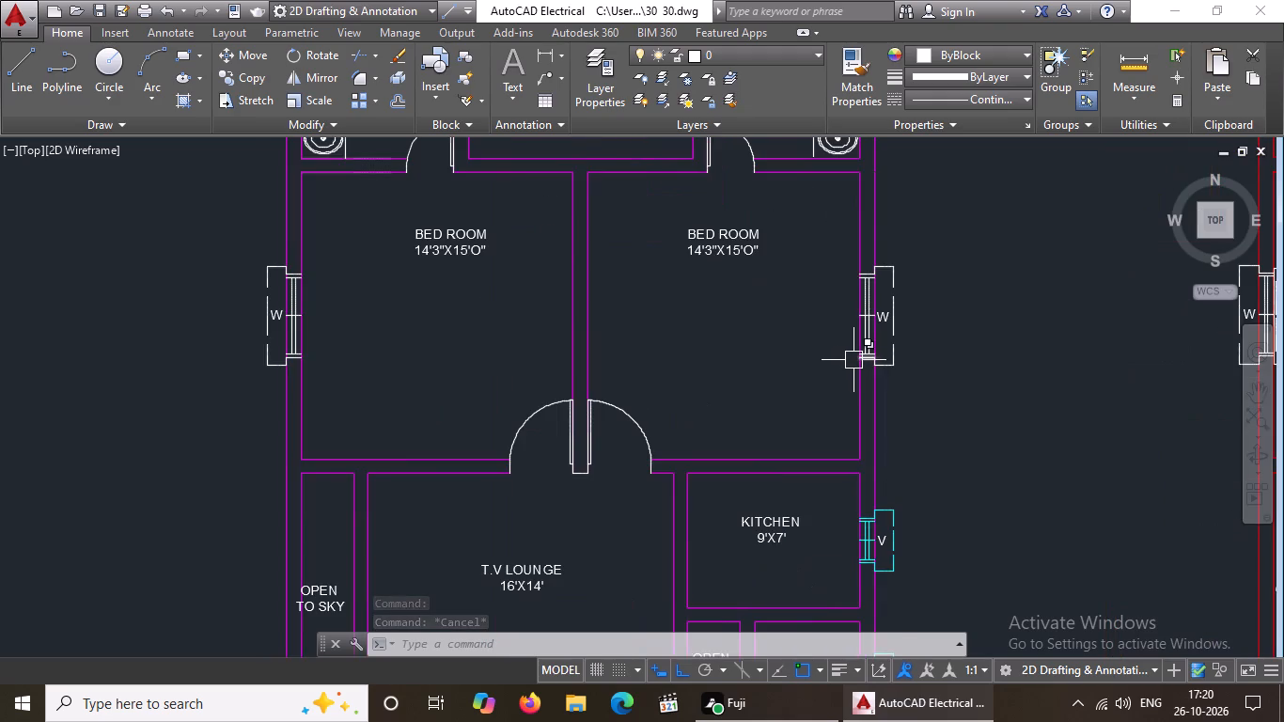
scroll(853, 360, "up", 3)
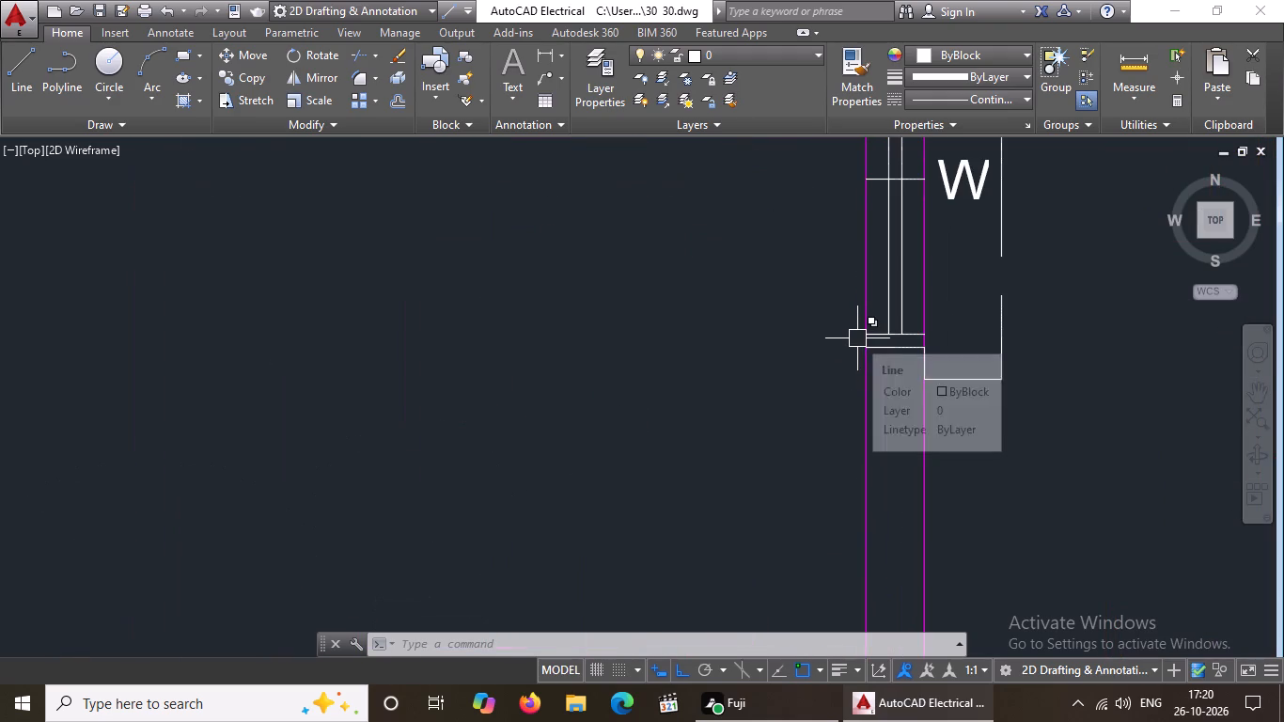
scroll(857, 335, "down", 3)
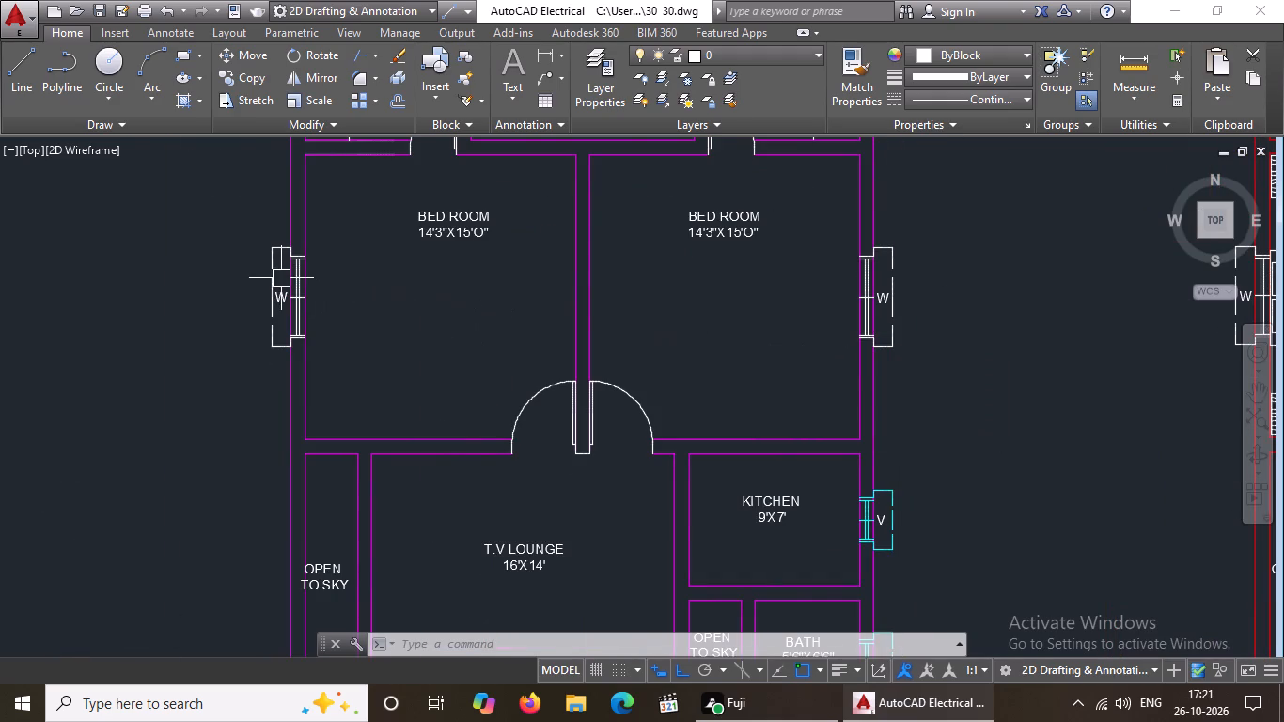
scroll(213, 220, "up", 3)
left_click(387, 290)
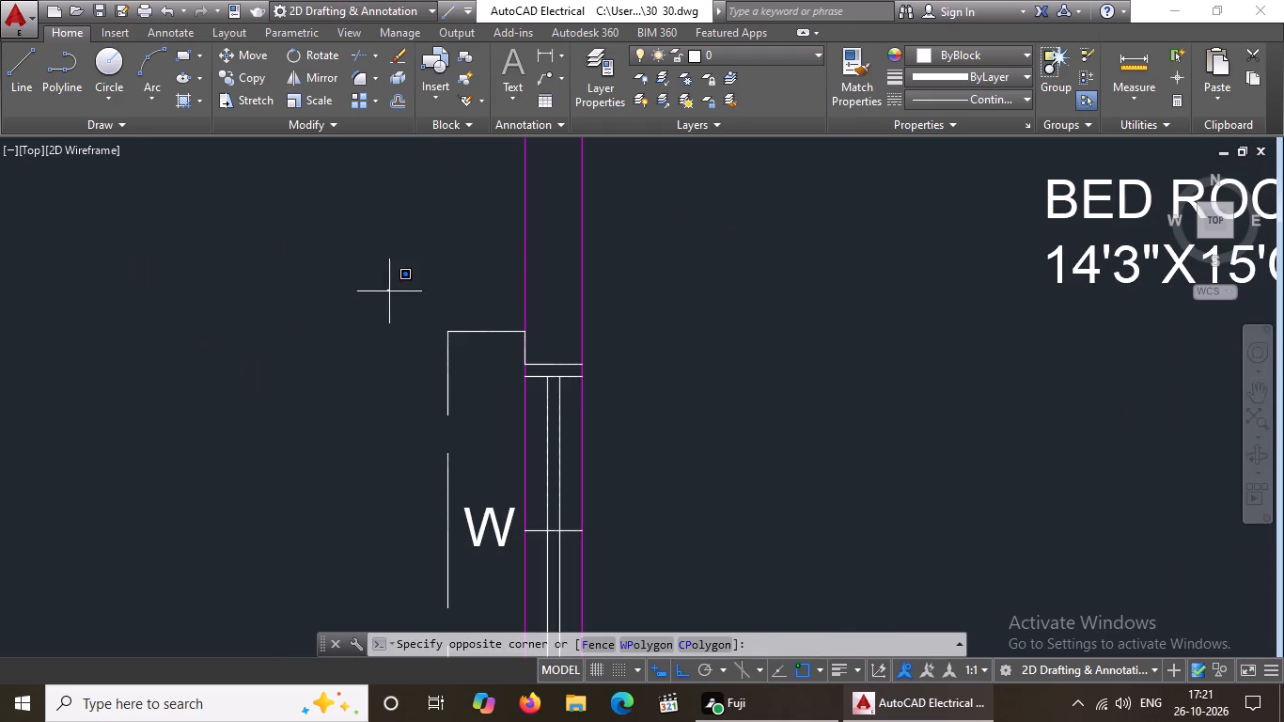
scroll(446, 303, "down", 4)
scroll(443, 368, "up", 3)
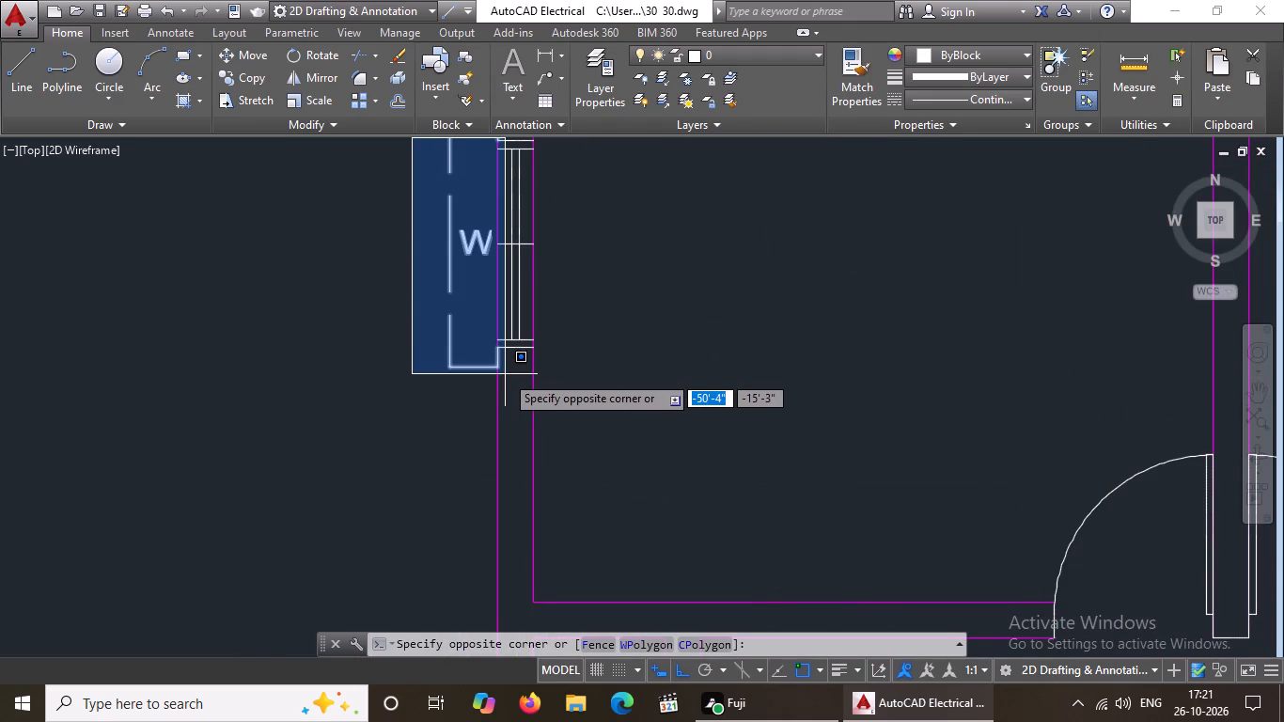
left_click(506, 374)
scroll(506, 342, "down", 1)
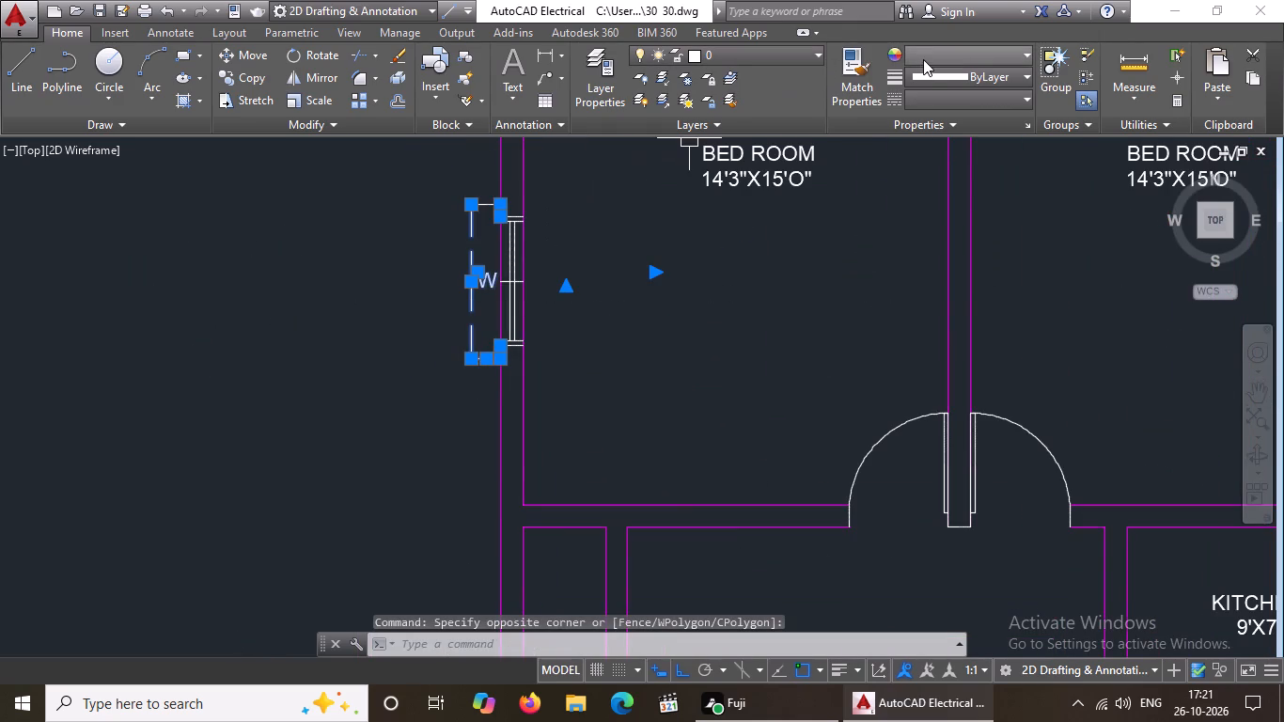
left_click(923, 58)
left_click(973, 245)
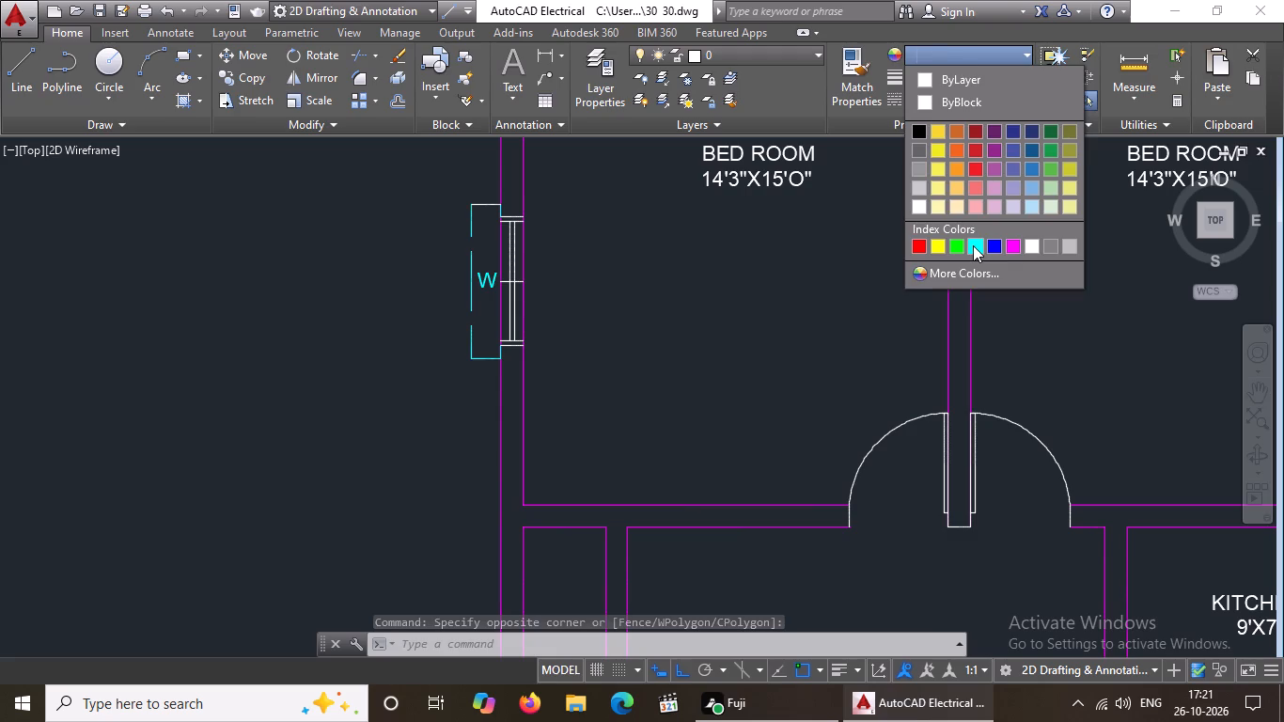
key("Escape")
Change the whole window W of the west bedroom, including its frame and glazing lines in the wall, to cyan.
left_click(447, 170)
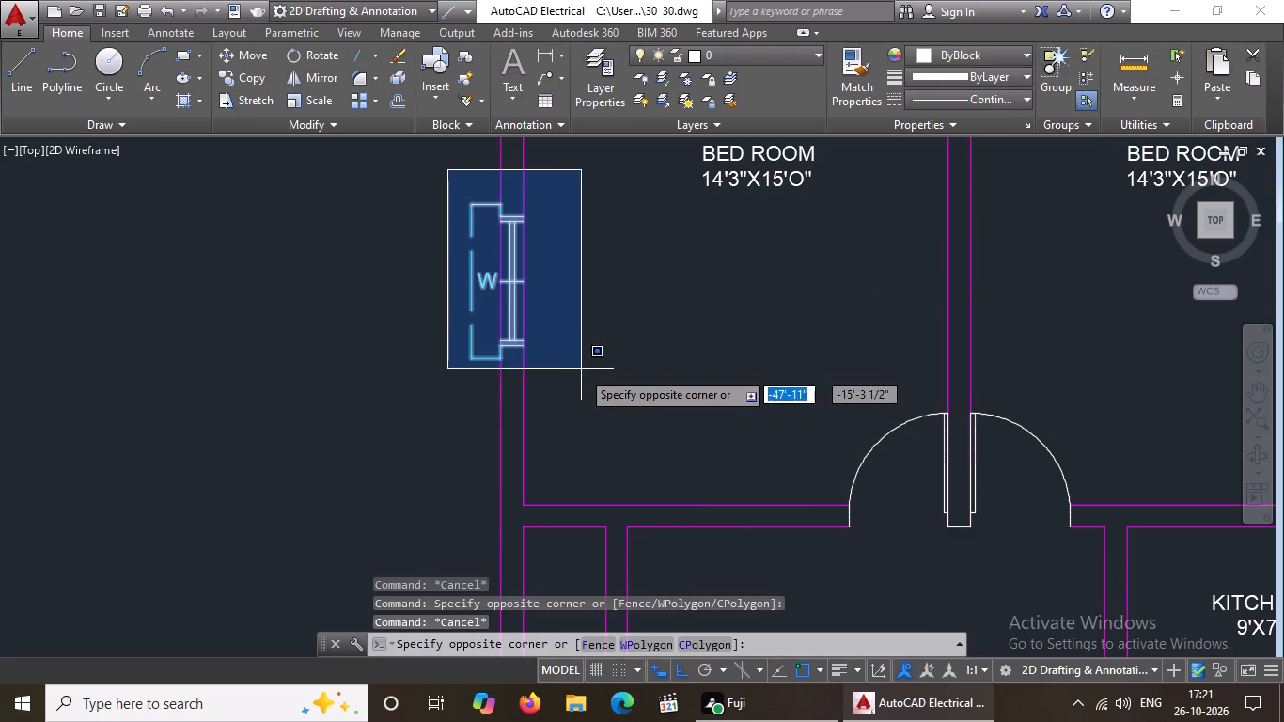
left_click(582, 371)
left_click(959, 51)
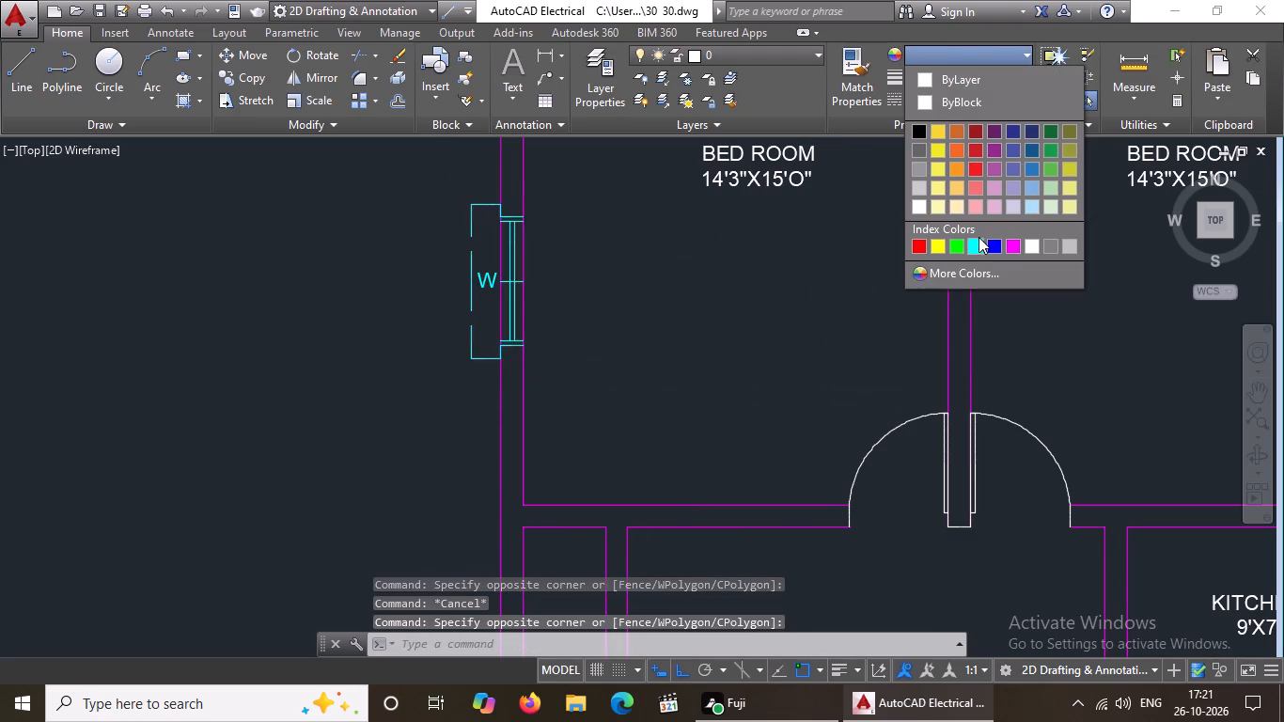
left_click(974, 243)
key("Escape")
Set the colour of the W label at the west bedroom window to ByBlock.
scroll(488, 272, "up", 1)
left_click(479, 286)
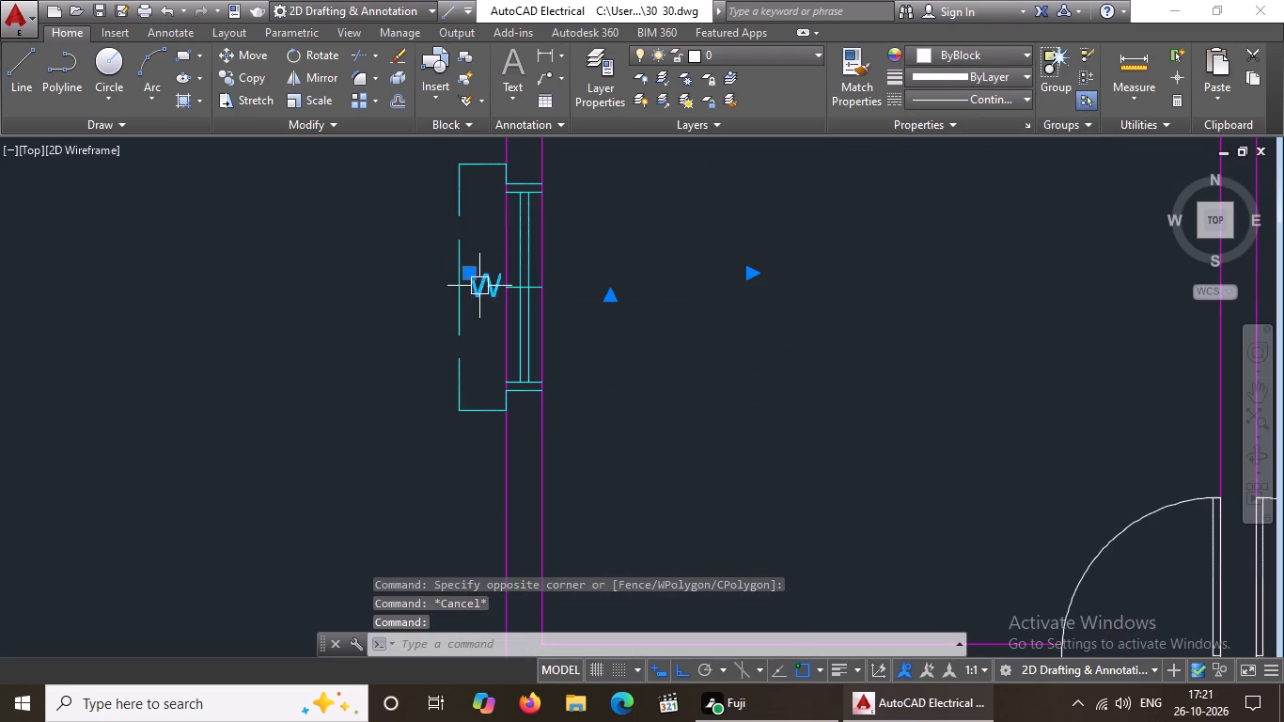
left_click(928, 57)
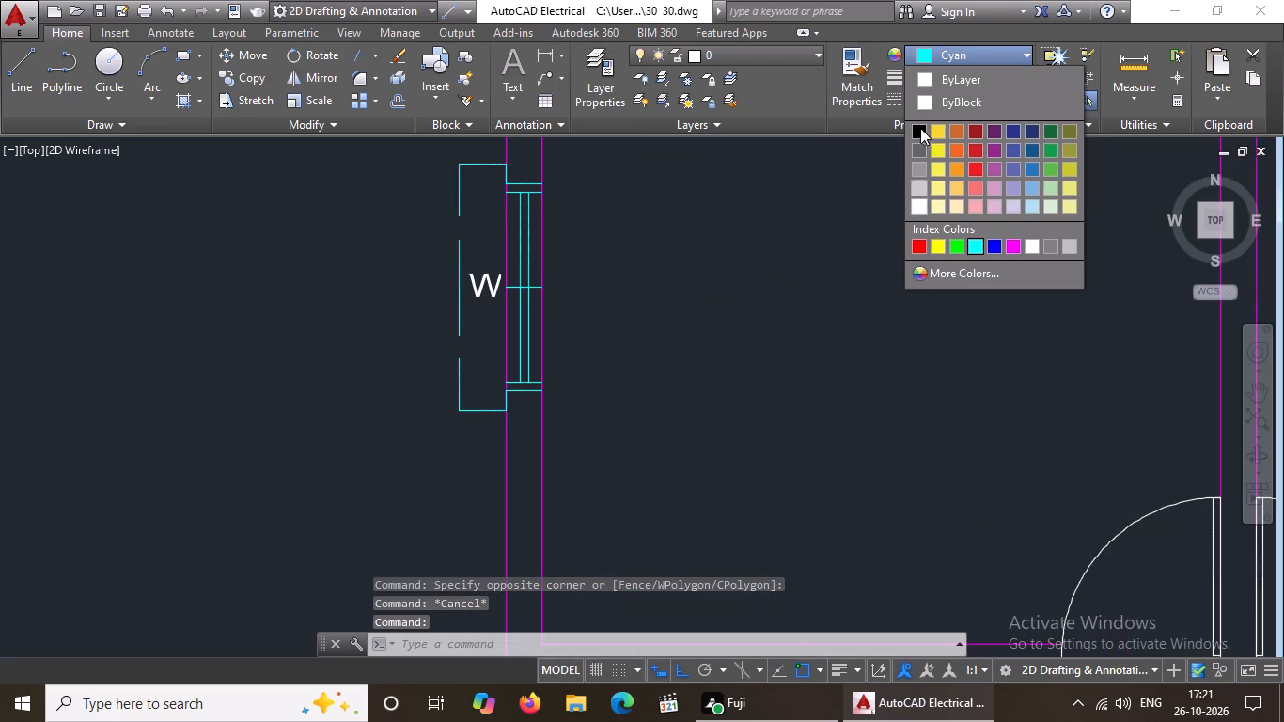
left_click(938, 97)
scroll(610, 284, "down", 4)
key("Escape")
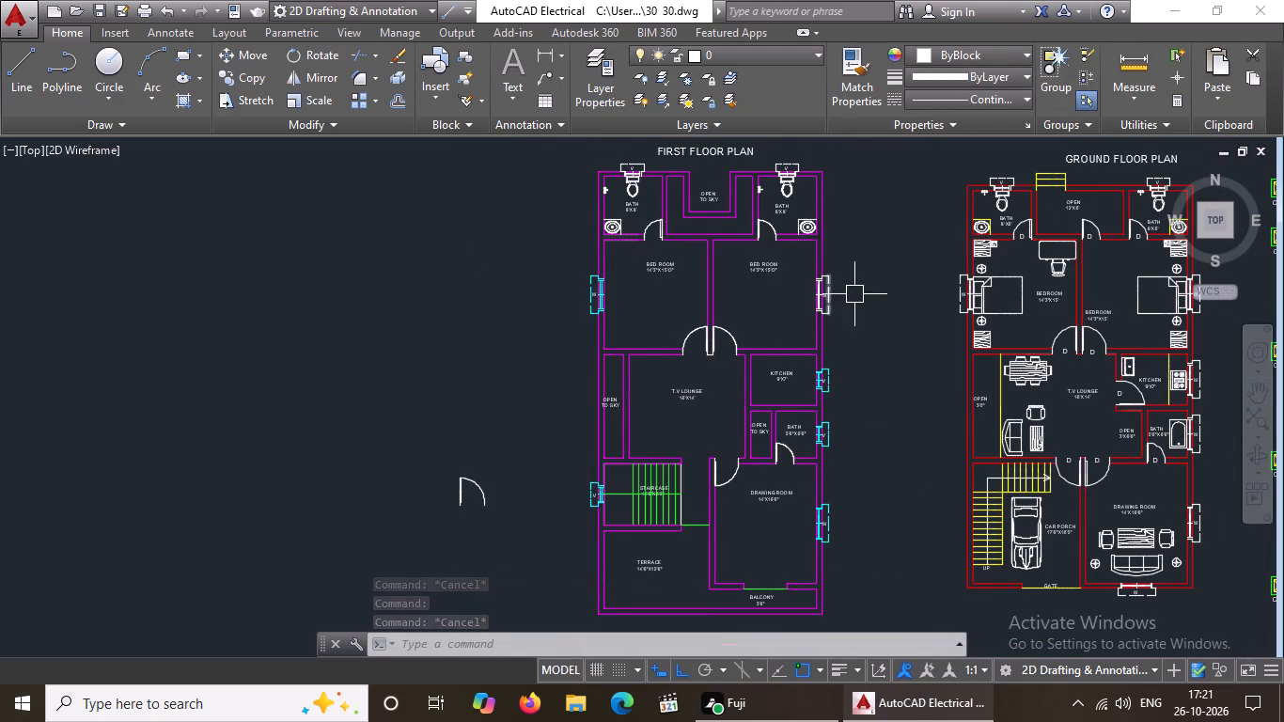
Change the frame and glazing lines of the east 14'3"X15'0" bedroom's window W within the wall thickness to cyan.
scroll(764, 276, "up", 2)
scroll(885, 293, "up", 2)
left_click(862, 245)
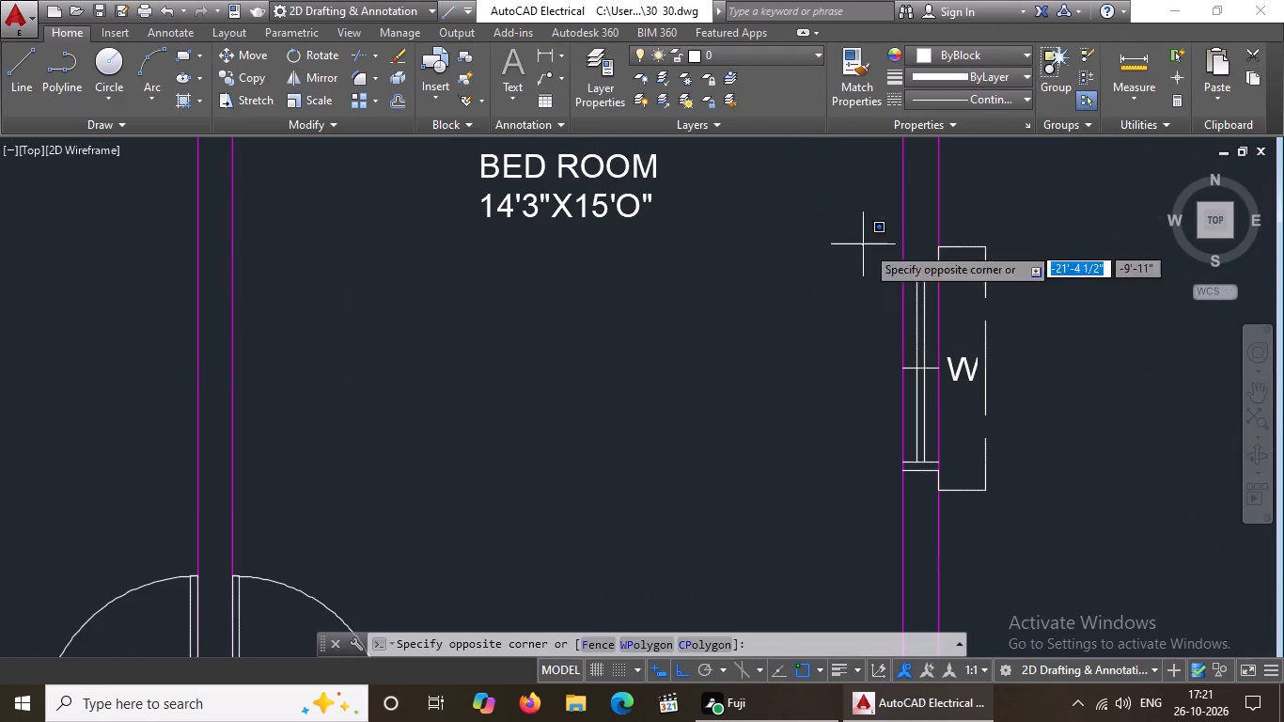
left_click(956, 486)
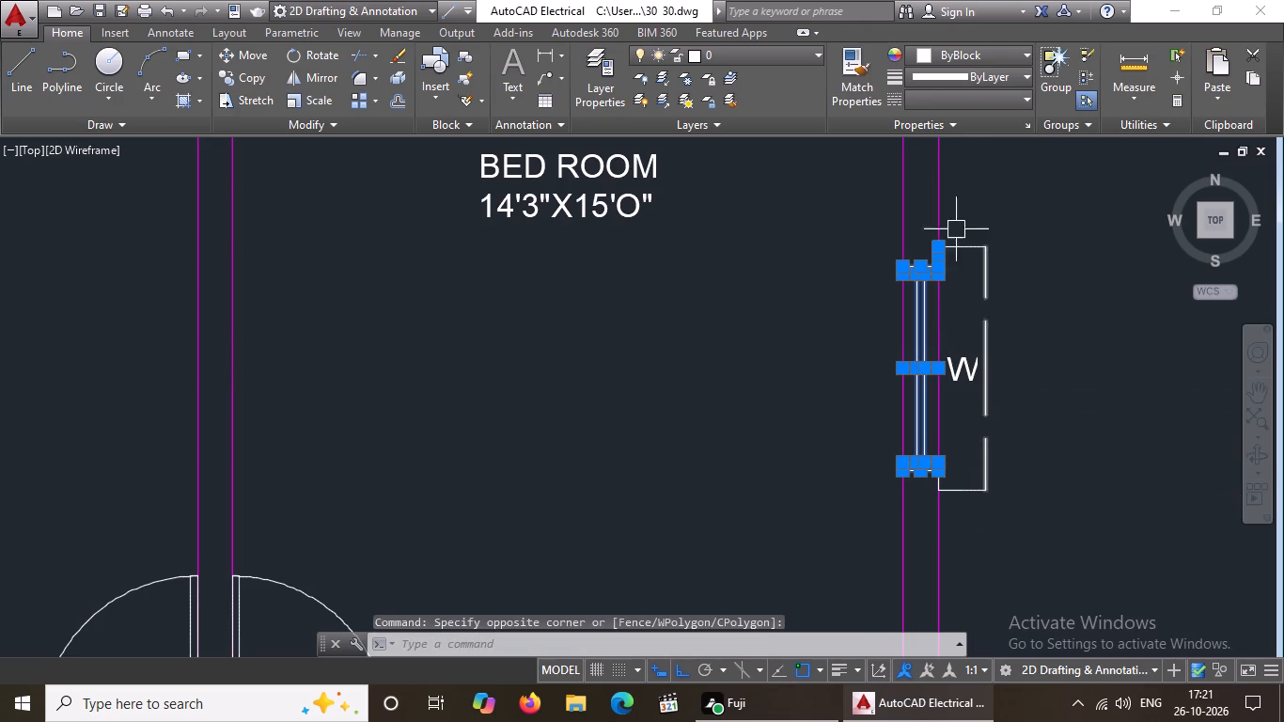
left_click(962, 49)
left_click(975, 243)
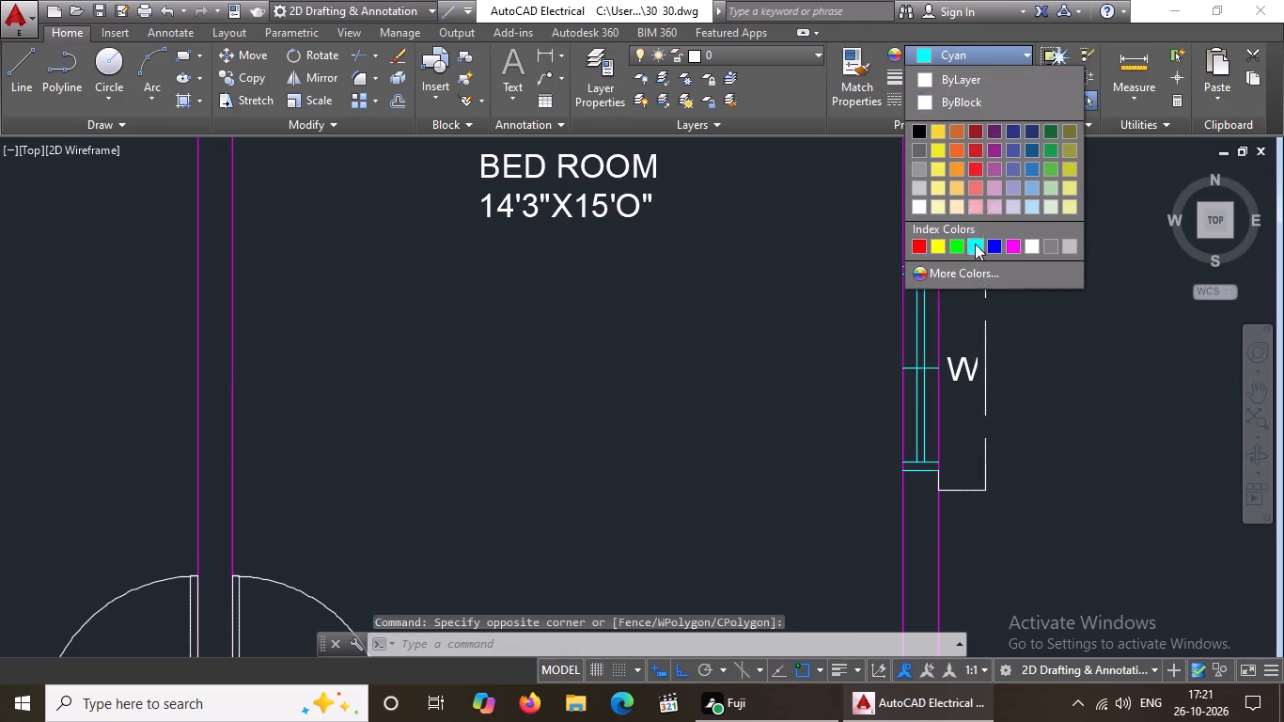
Change the projecting outline of the east bedroom's window W, together with its W label, to cyan.
left_click(916, 197)
left_click(1014, 524)
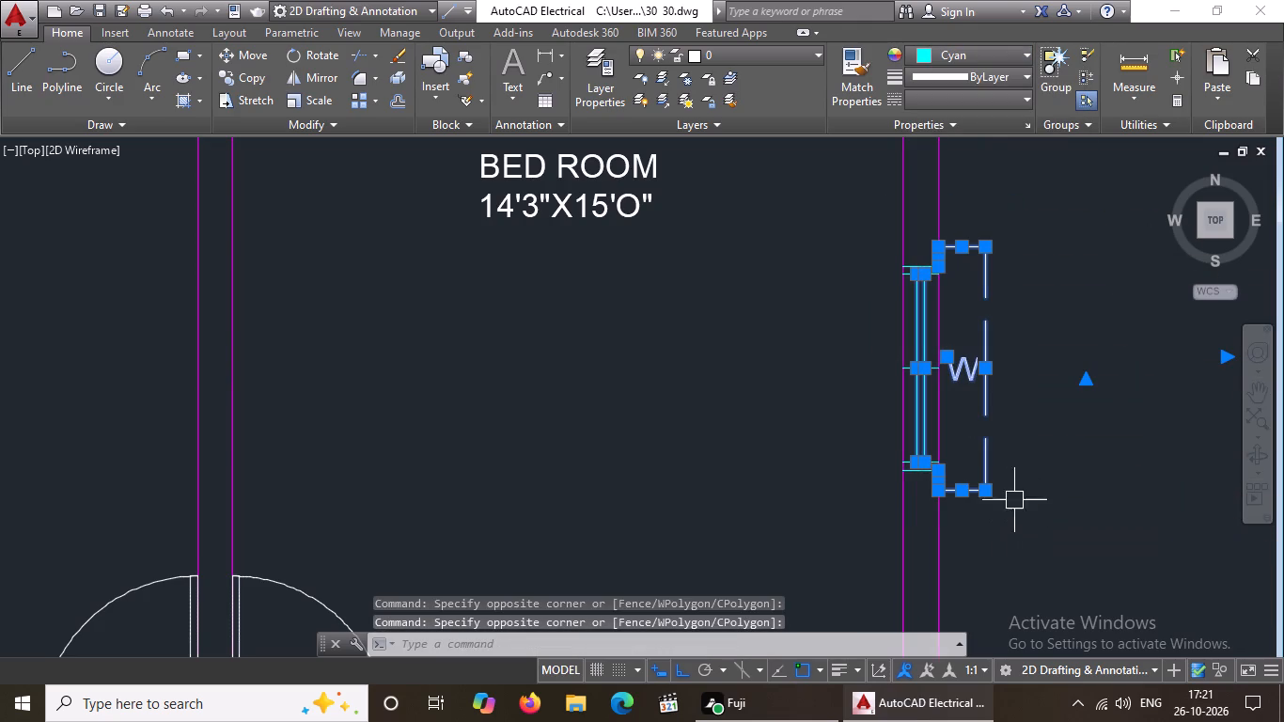
left_click(974, 58)
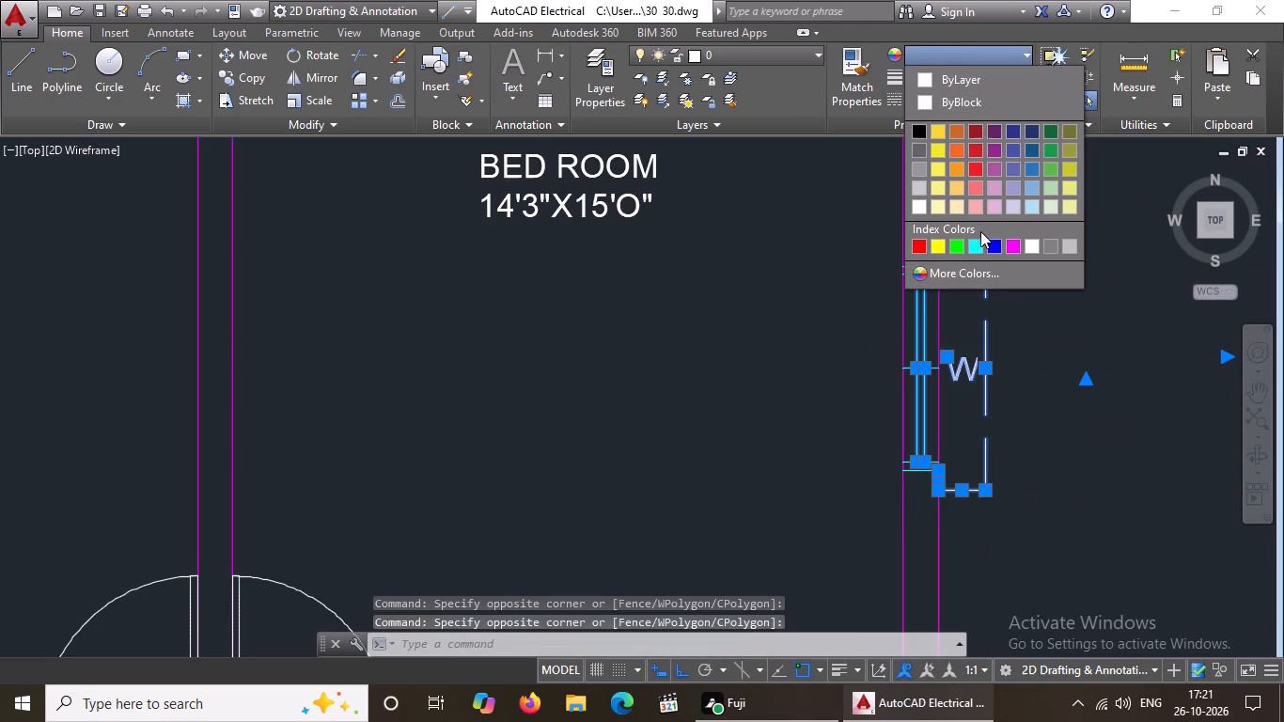
left_click(979, 243)
key("grave")
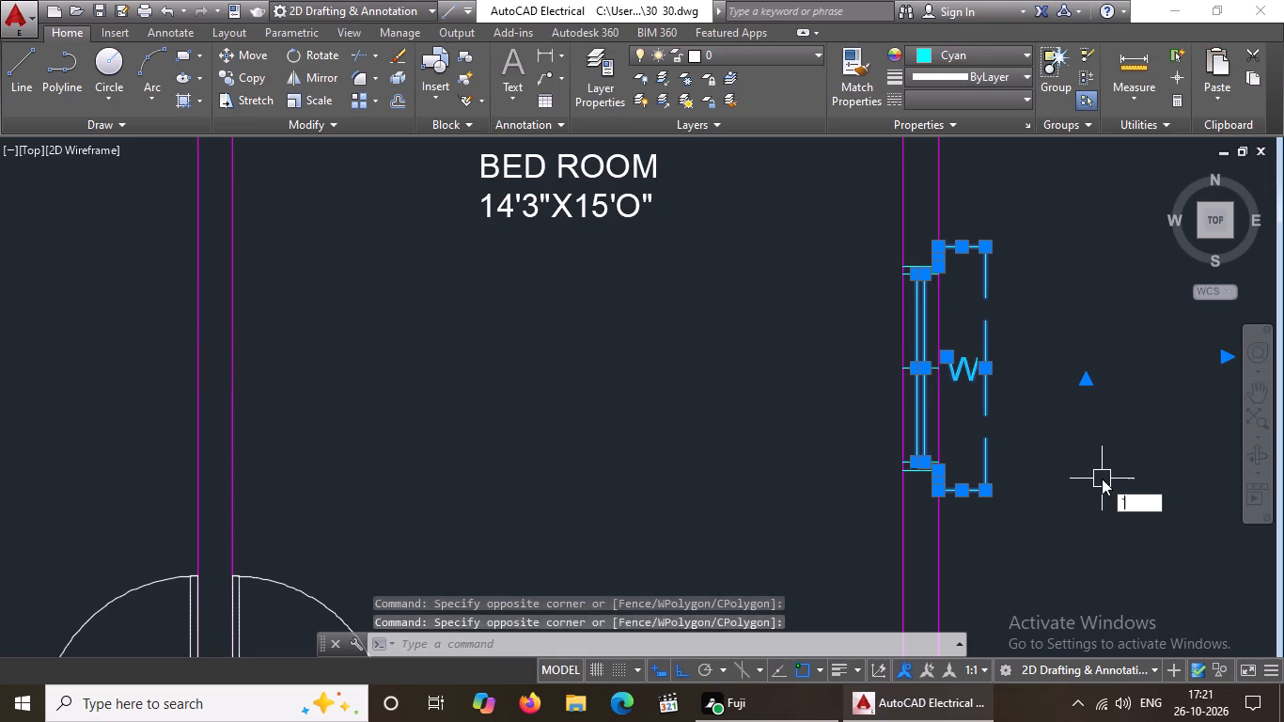
key("Escape")
key("Escape")
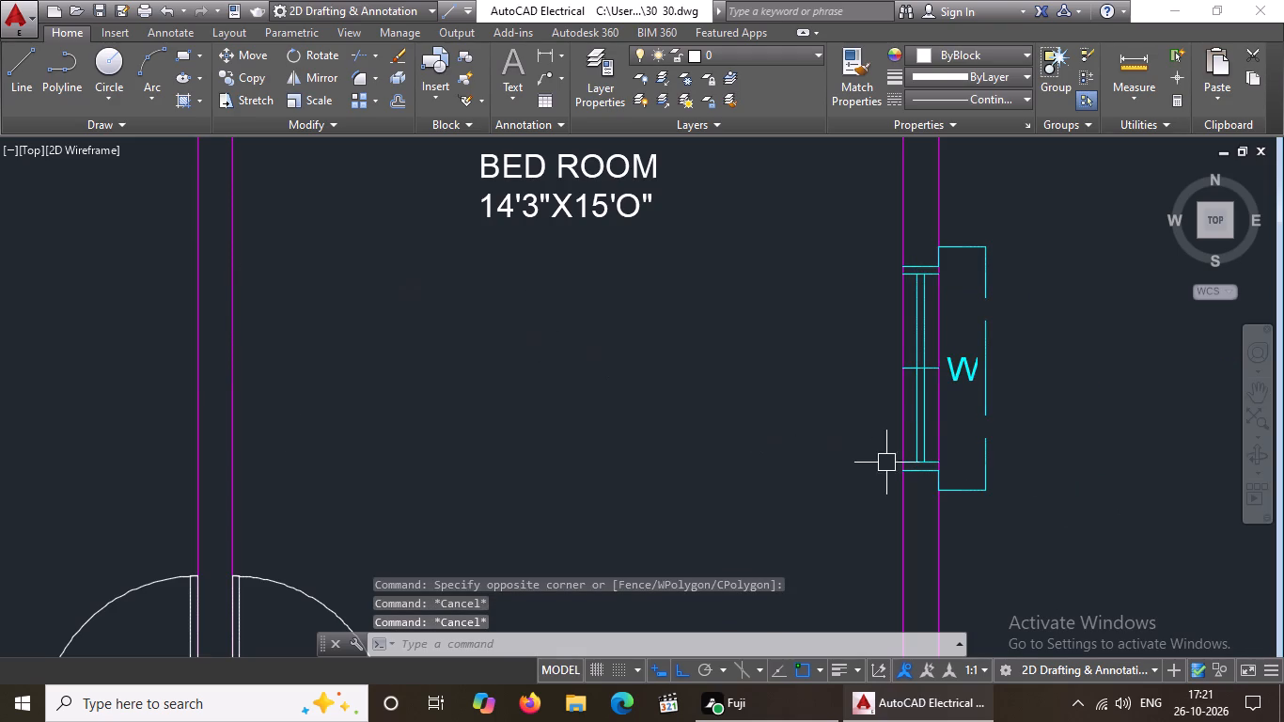
Set the colour of the W label at the east bedroom's window to ByBlock.
left_click(960, 361)
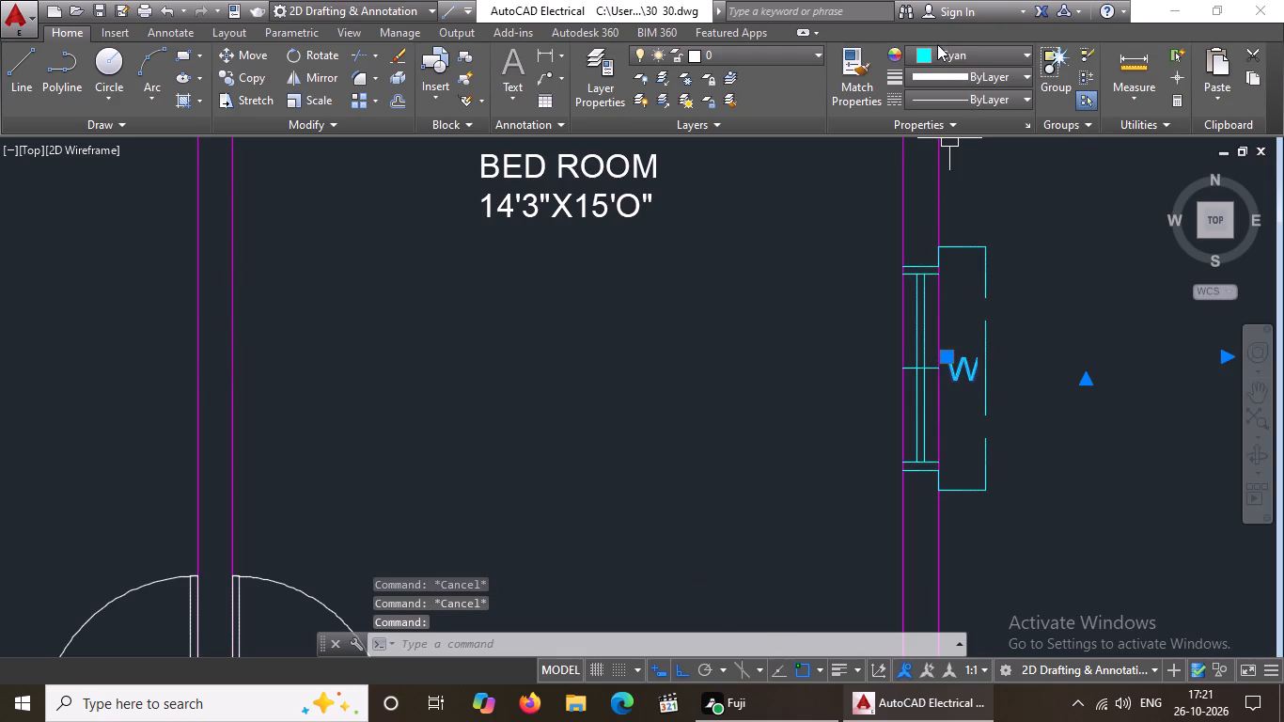
left_click(939, 49)
left_click(947, 94)
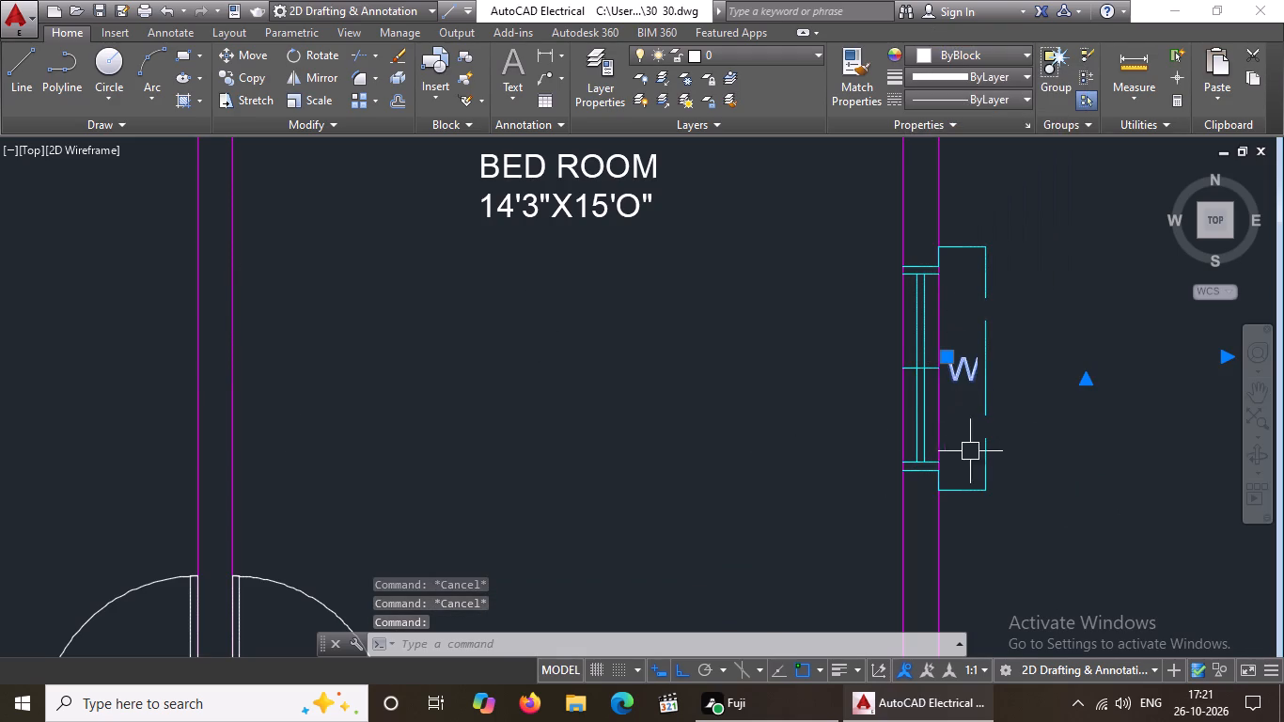
key("Escape")
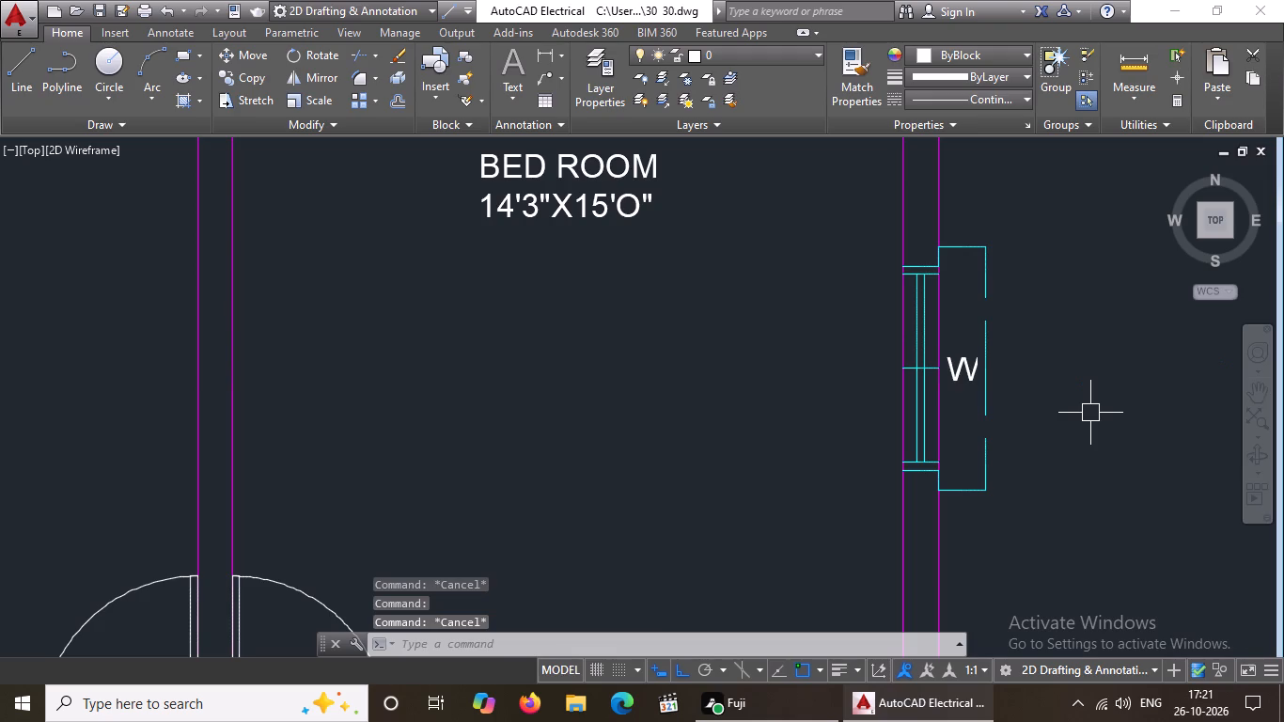
Change the projecting outline of the northwest 8'X8' bath's ventilator V, together with its V label, to cyan.
scroll(769, 393, "down", 4)
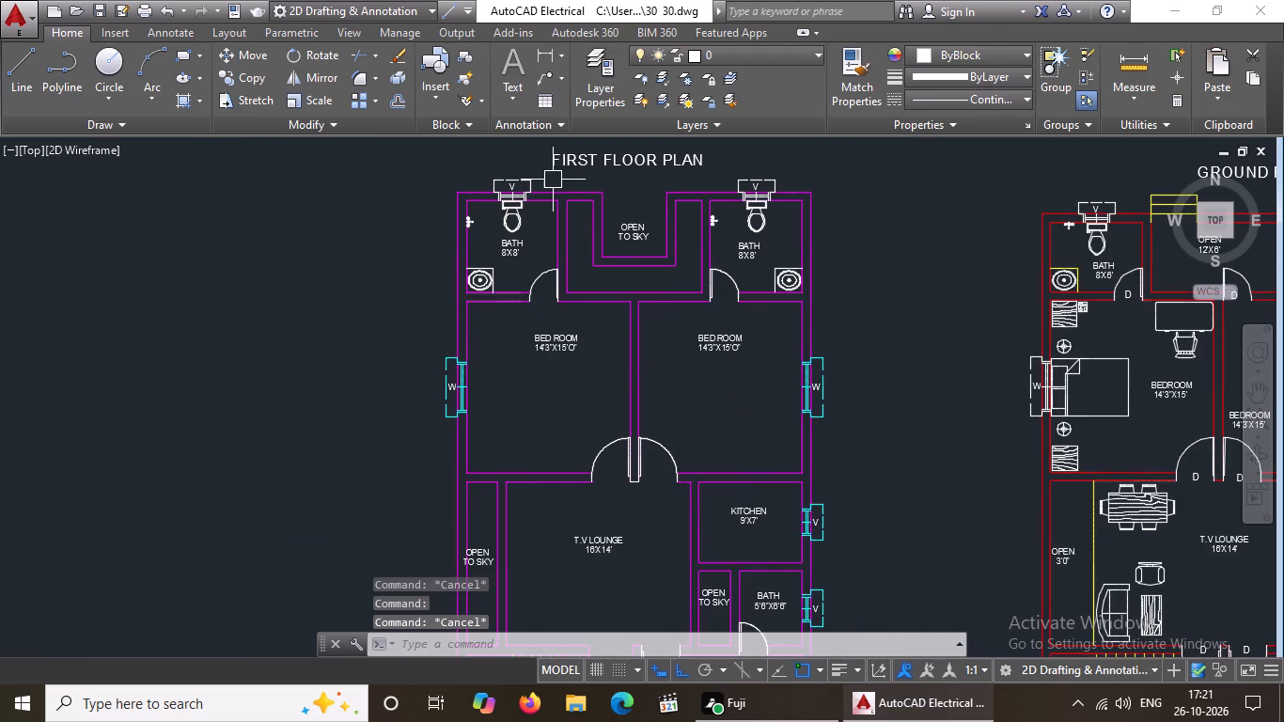
scroll(514, 157, "up", 3)
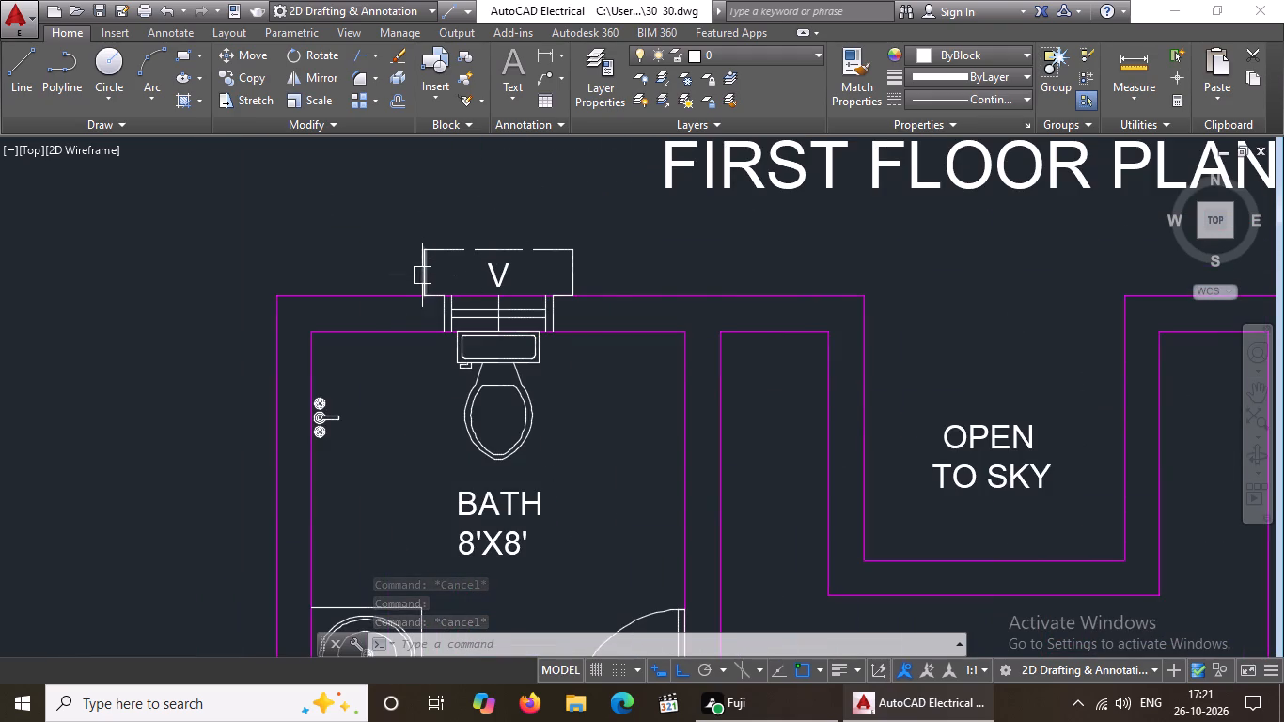
scroll(462, 275, "down", 3)
scroll(463, 295, "up", 3)
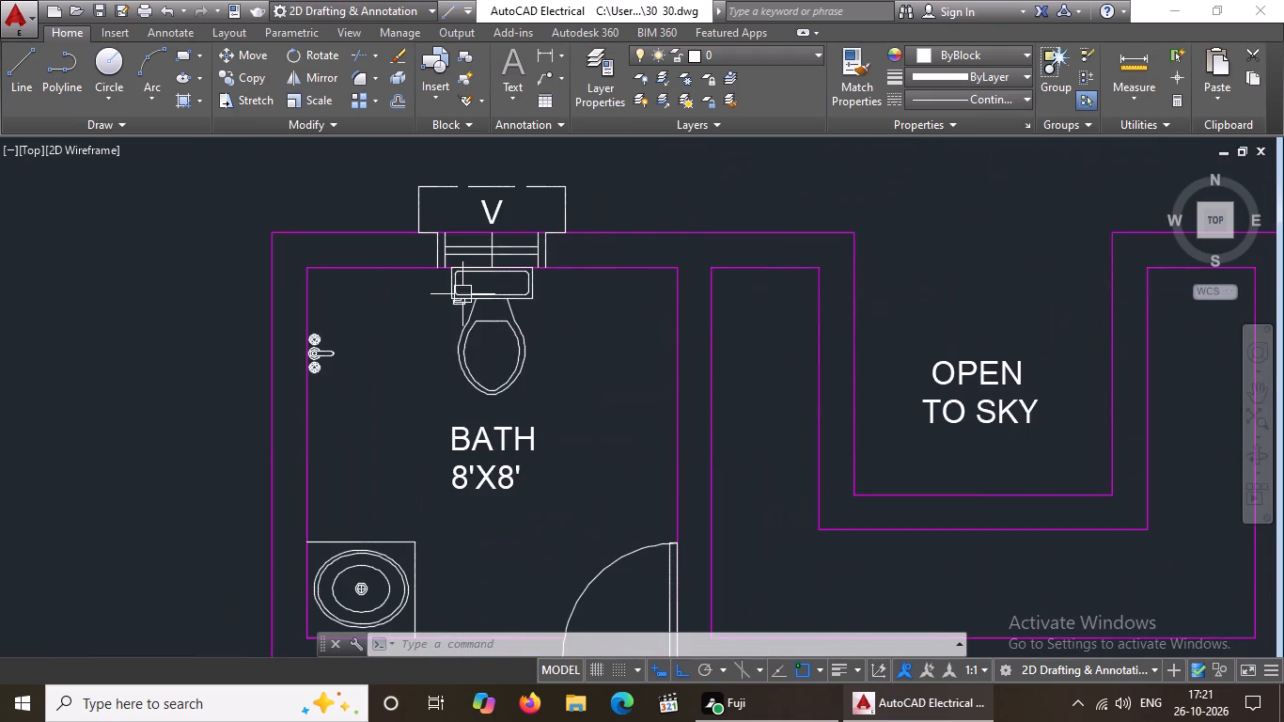
left_click(389, 153)
left_click(613, 242)
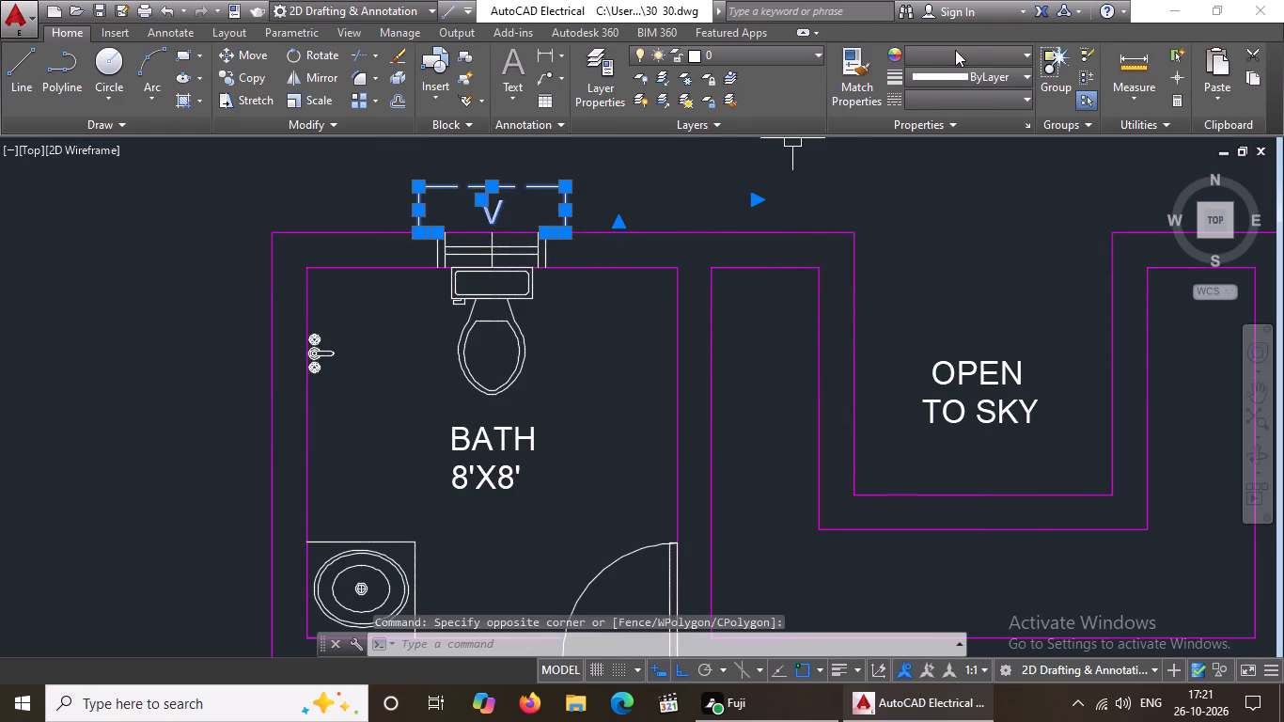
left_click(962, 54)
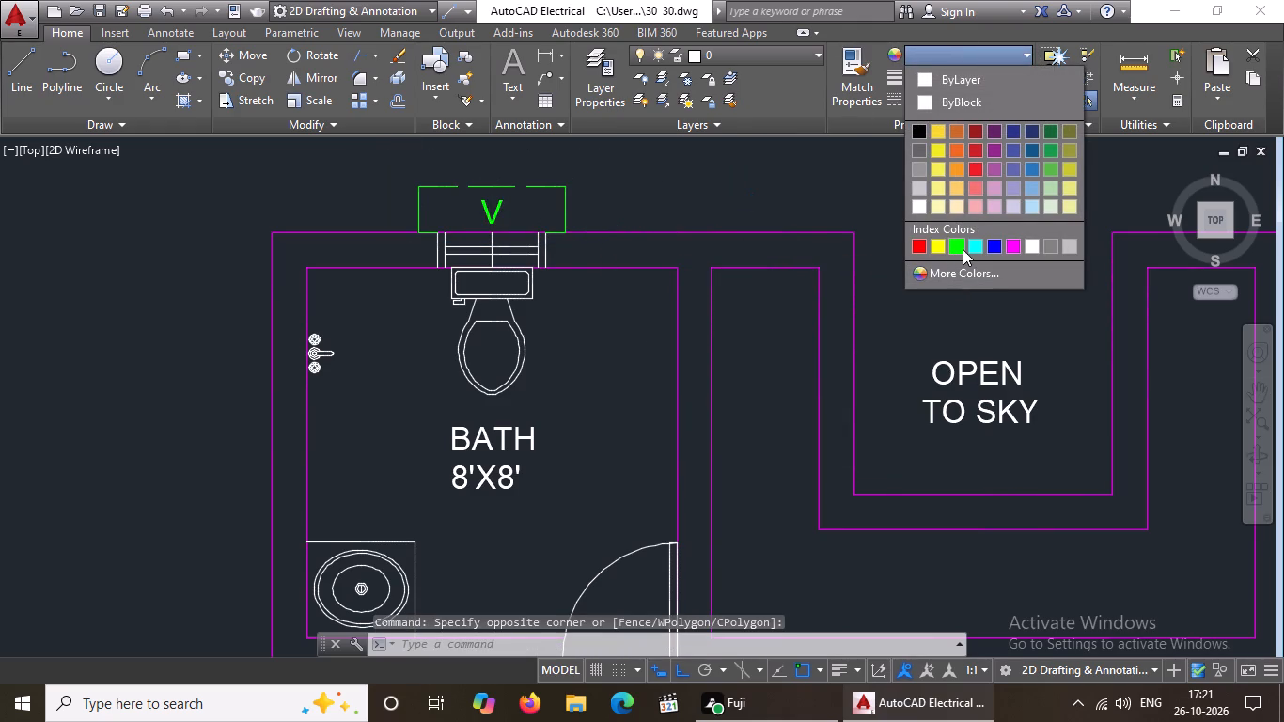
left_click(973, 245)
scroll(970, 242, "down", 5)
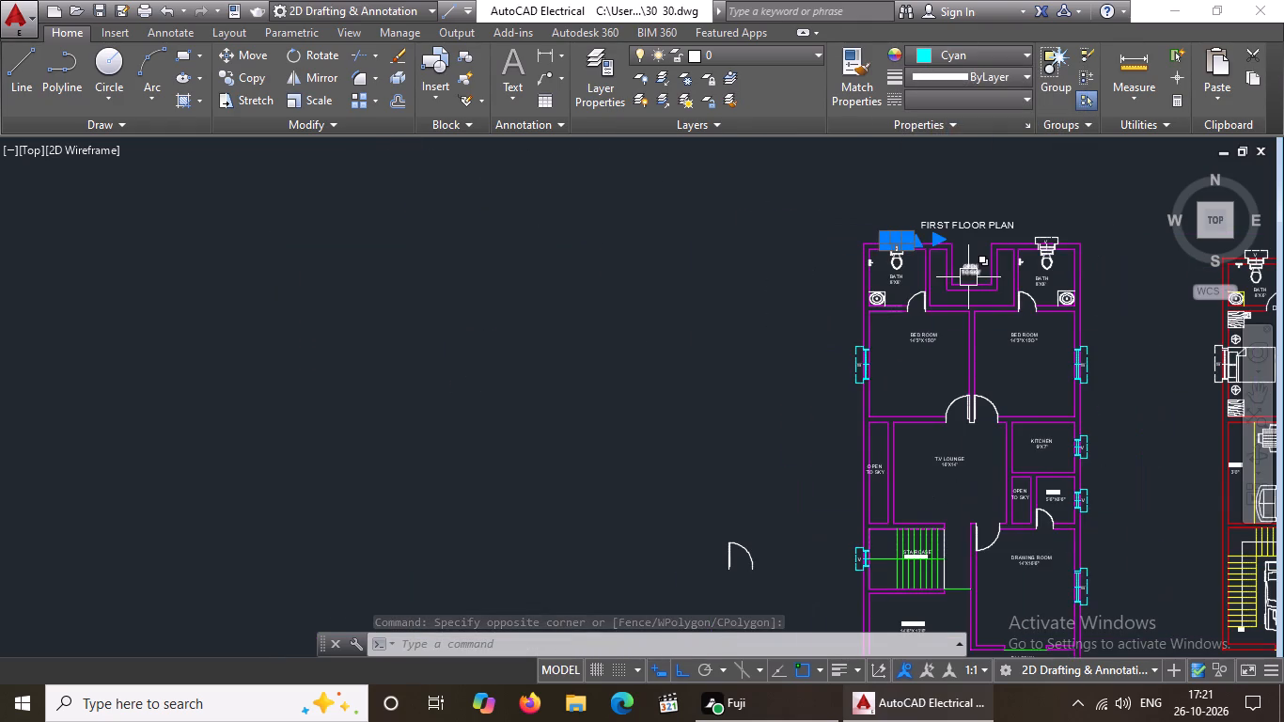
scroll(983, 257, "up", 4)
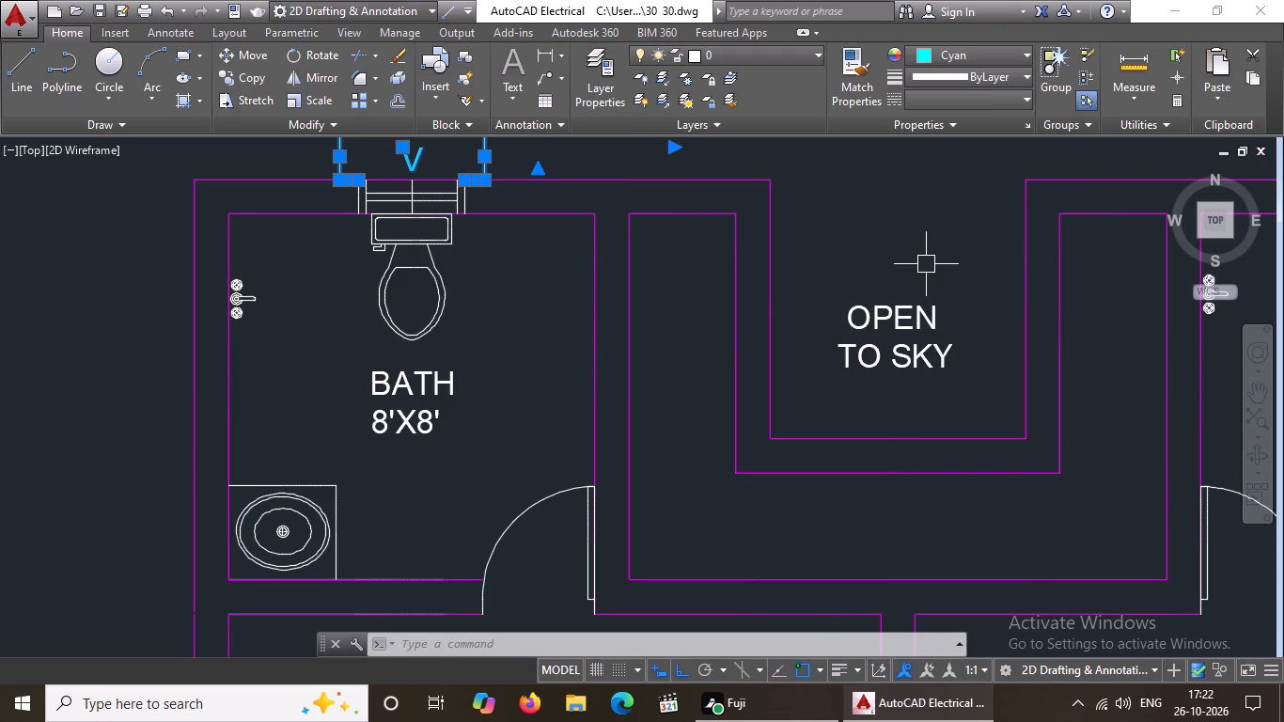
key("Escape")
key("grave")
scroll(925, 264, "down", 3)
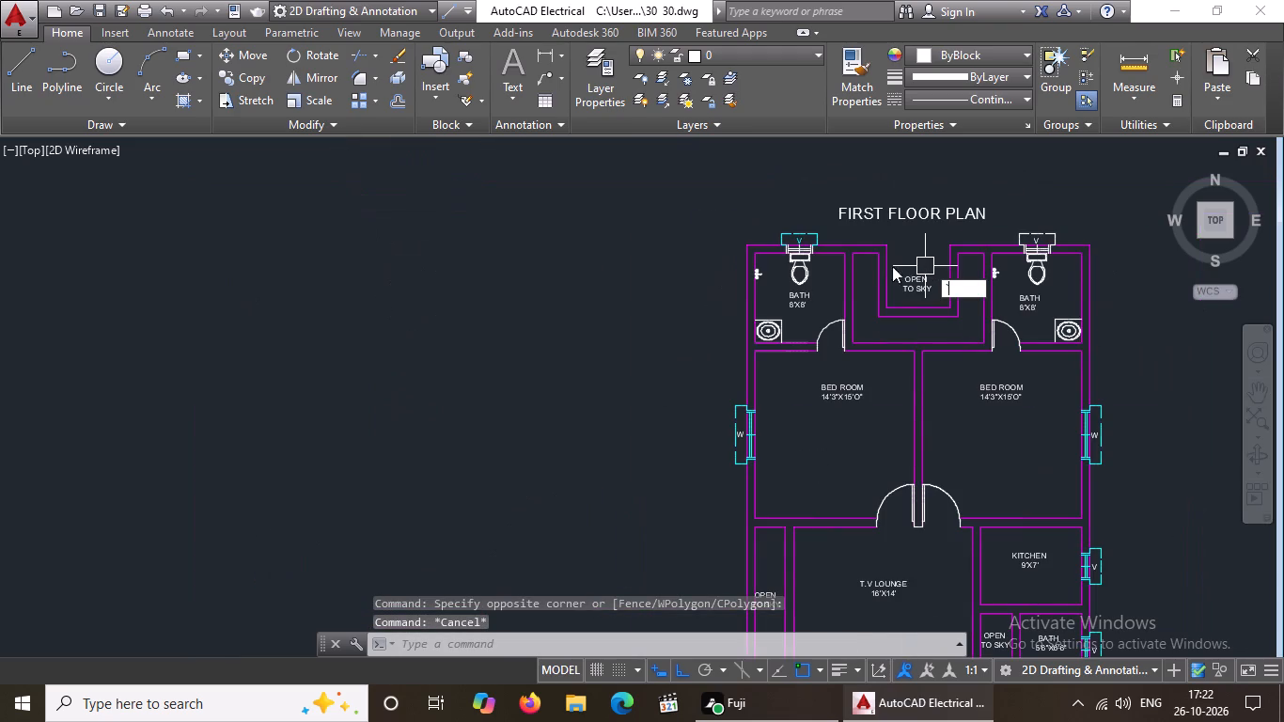
key("Escape")
key("Escape")
Change the northwest bath ventilator's frame and glazing lines within the wall thickness to cyan.
right_click(873, 266)
right_click_drag(873, 266, 768, 230)
scroll(832, 285, "up", 2)
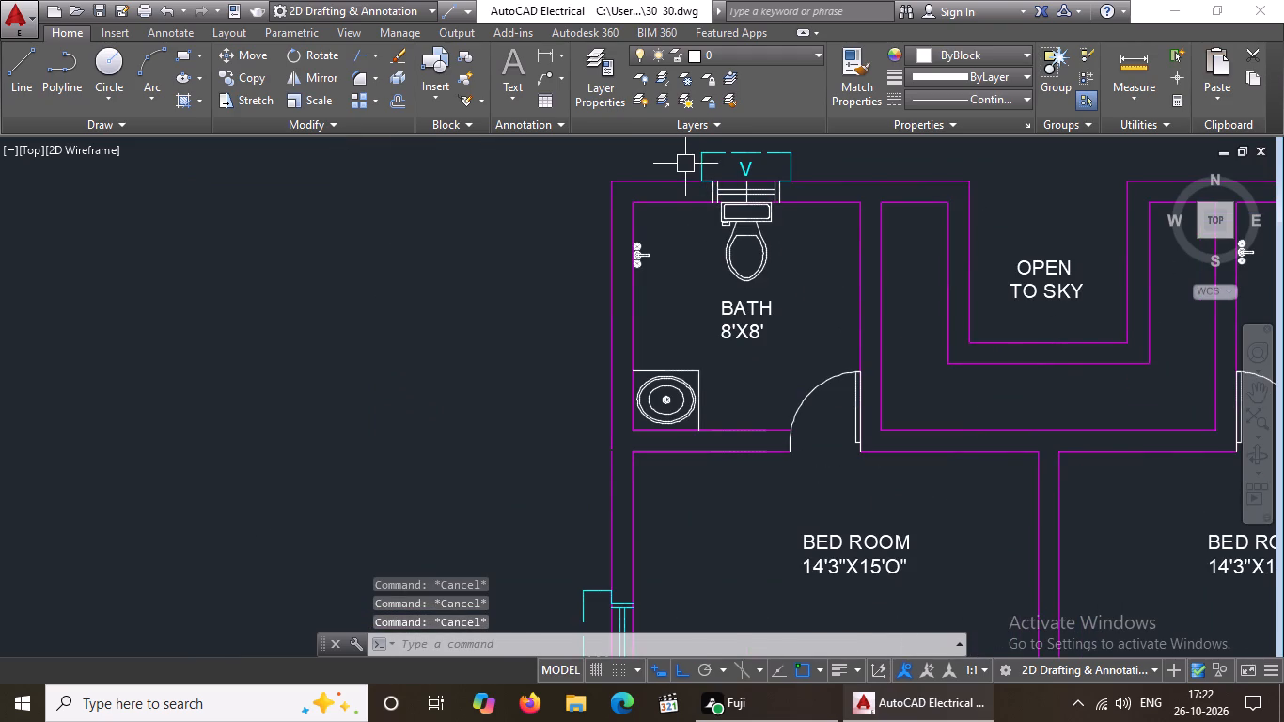
left_click(681, 160)
left_click(821, 214)
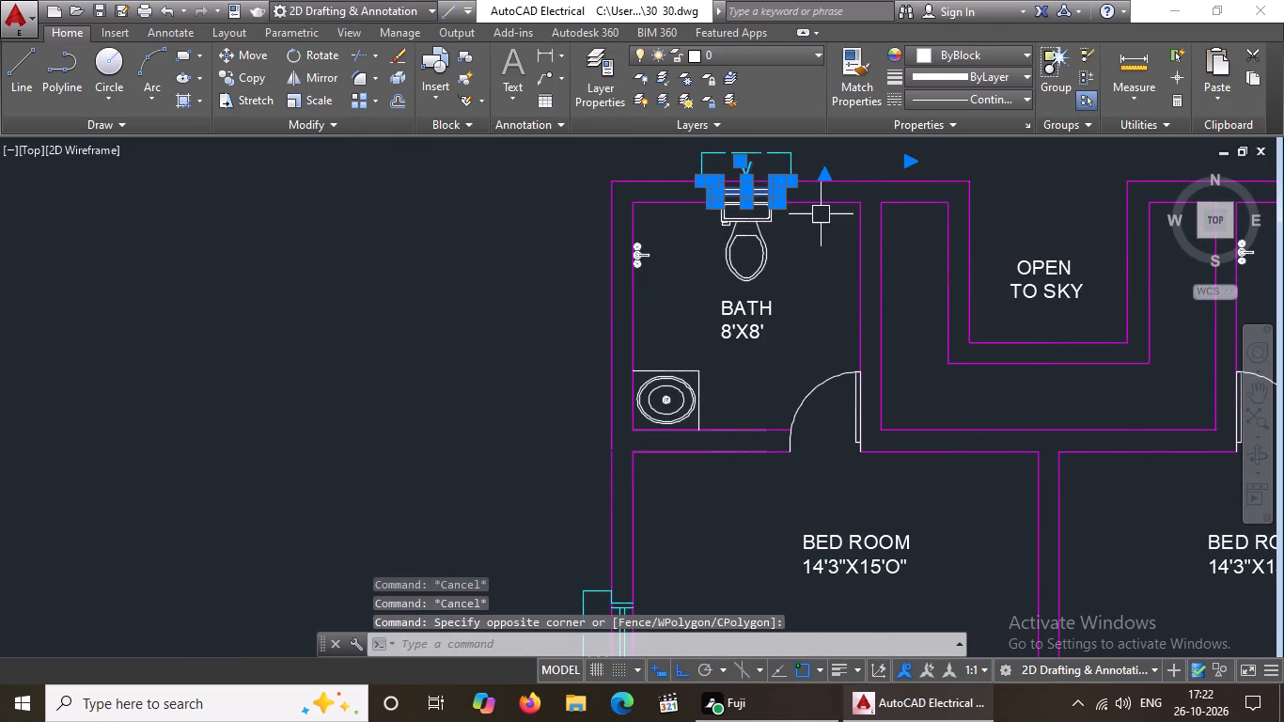
left_click(967, 55)
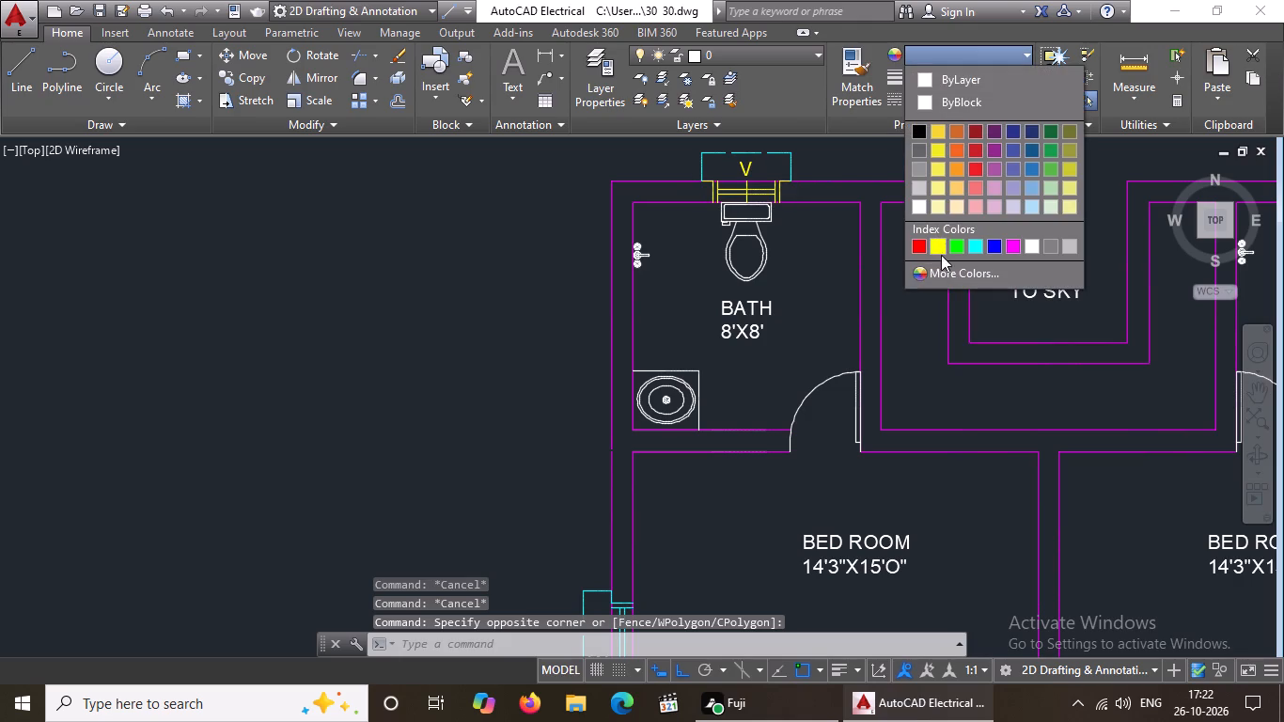
left_click(979, 242)
key("Escape")
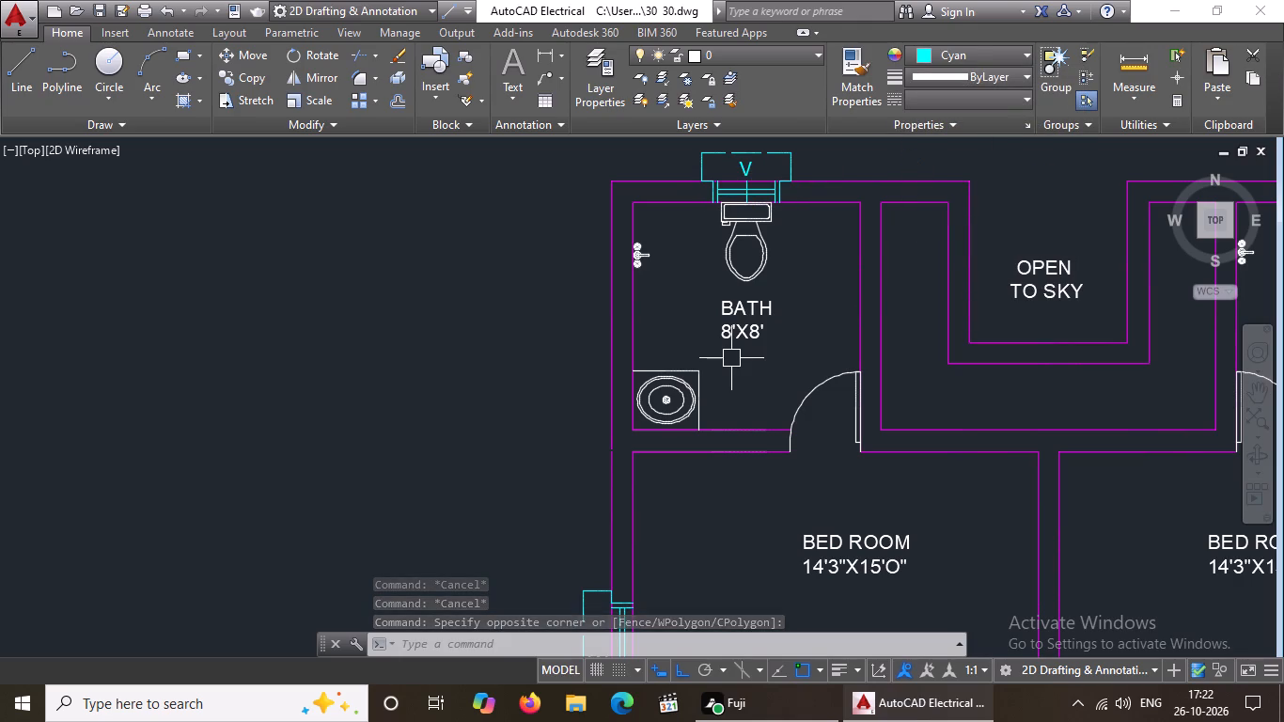
Set the colour of the V label at the northwest bath's ventilator to ByBlock.
scroll(687, 360, "down", 2)
scroll(716, 301, "up", 3)
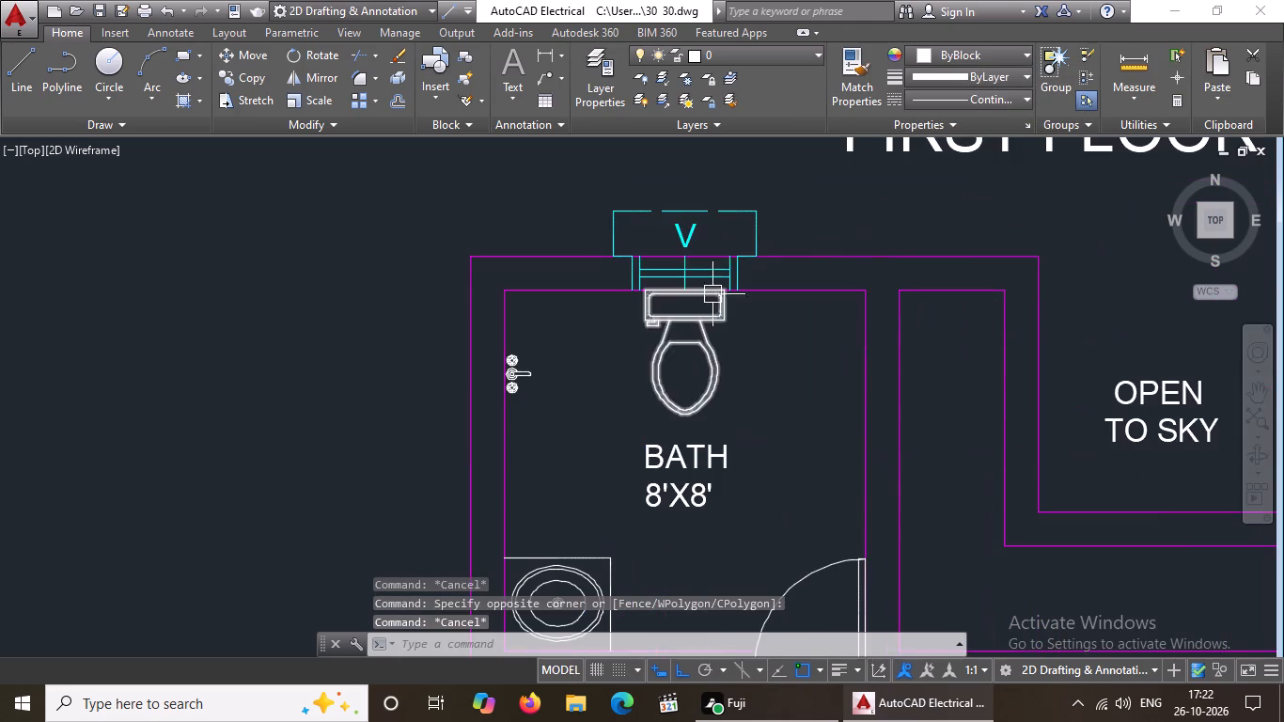
left_click(694, 229)
left_click(969, 48)
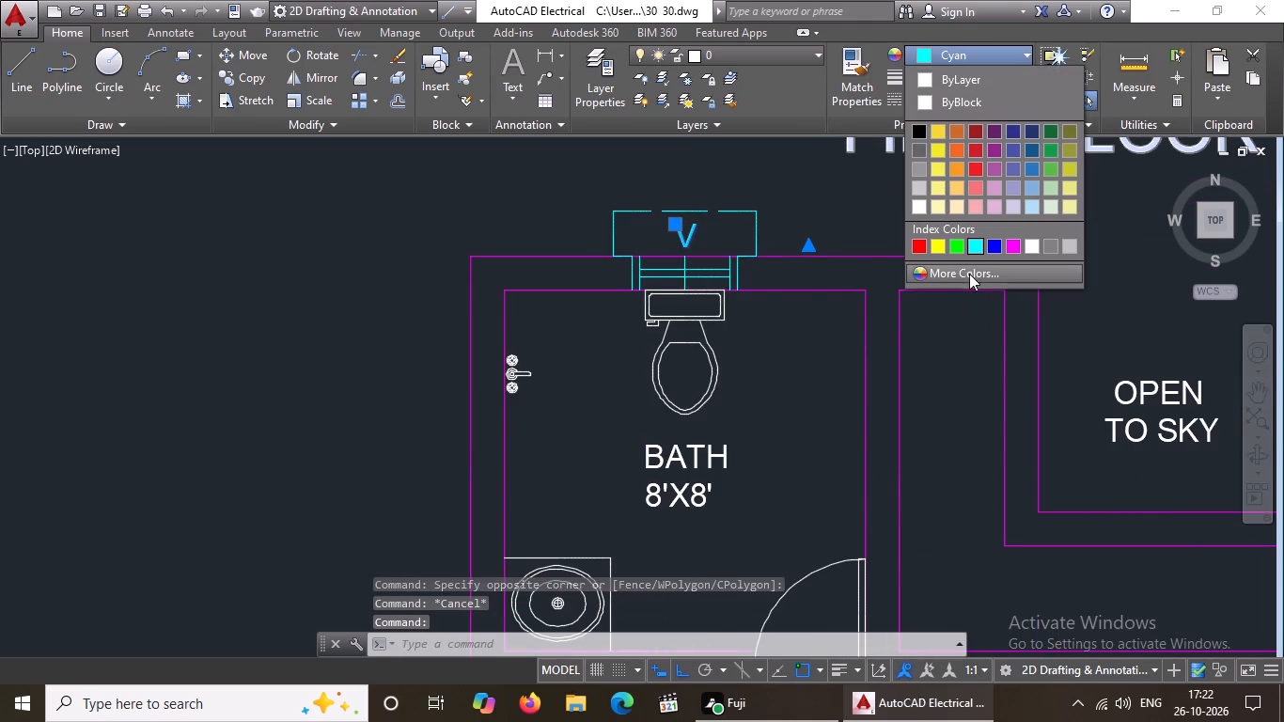
left_click(949, 104)
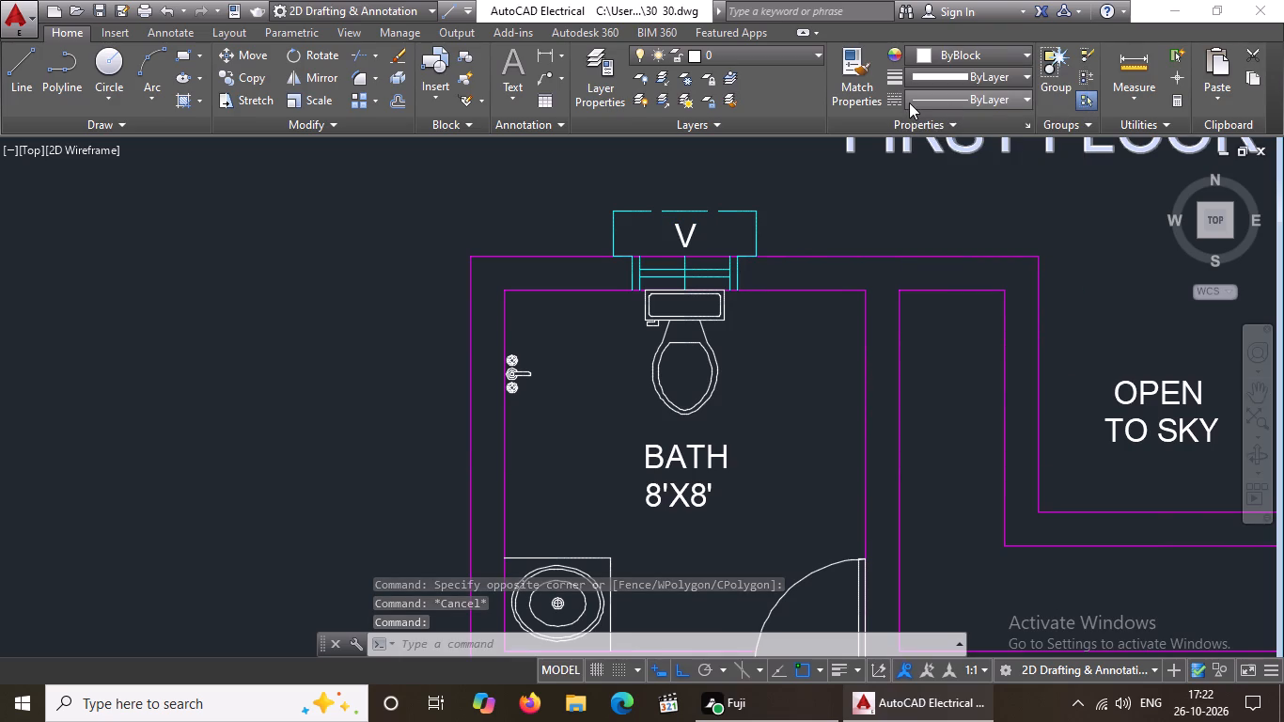
key("Escape")
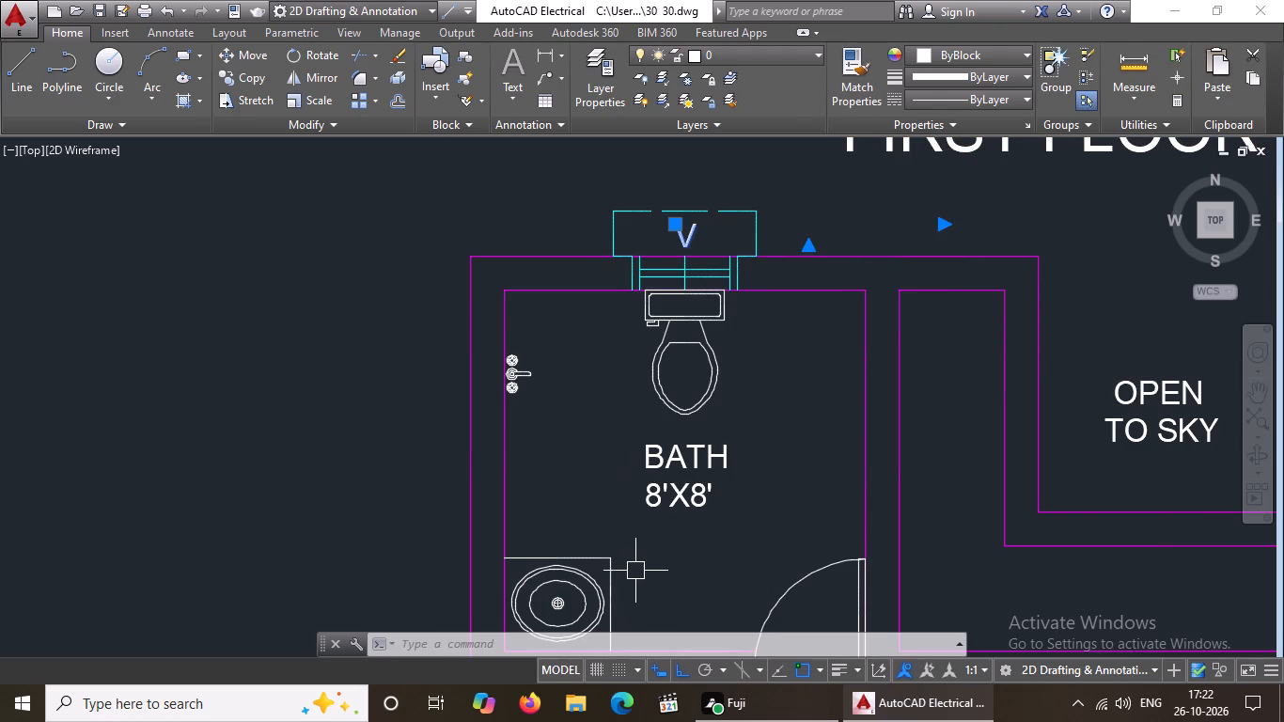
scroll(682, 458, "down", 2)
key("Escape")
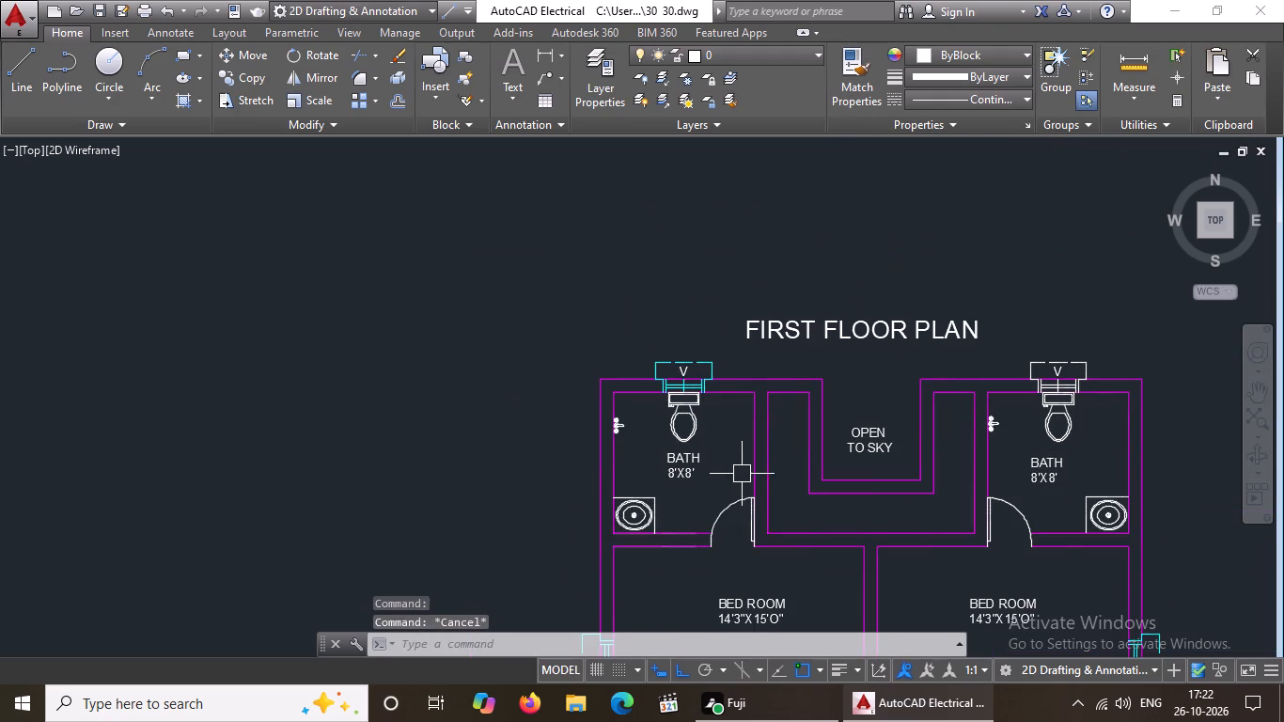
Change the frame and glazing lines of the northeast 8'X8' bath's ventilator V within the wall thickness to cyan.
scroll(1086, 415, "up", 2)
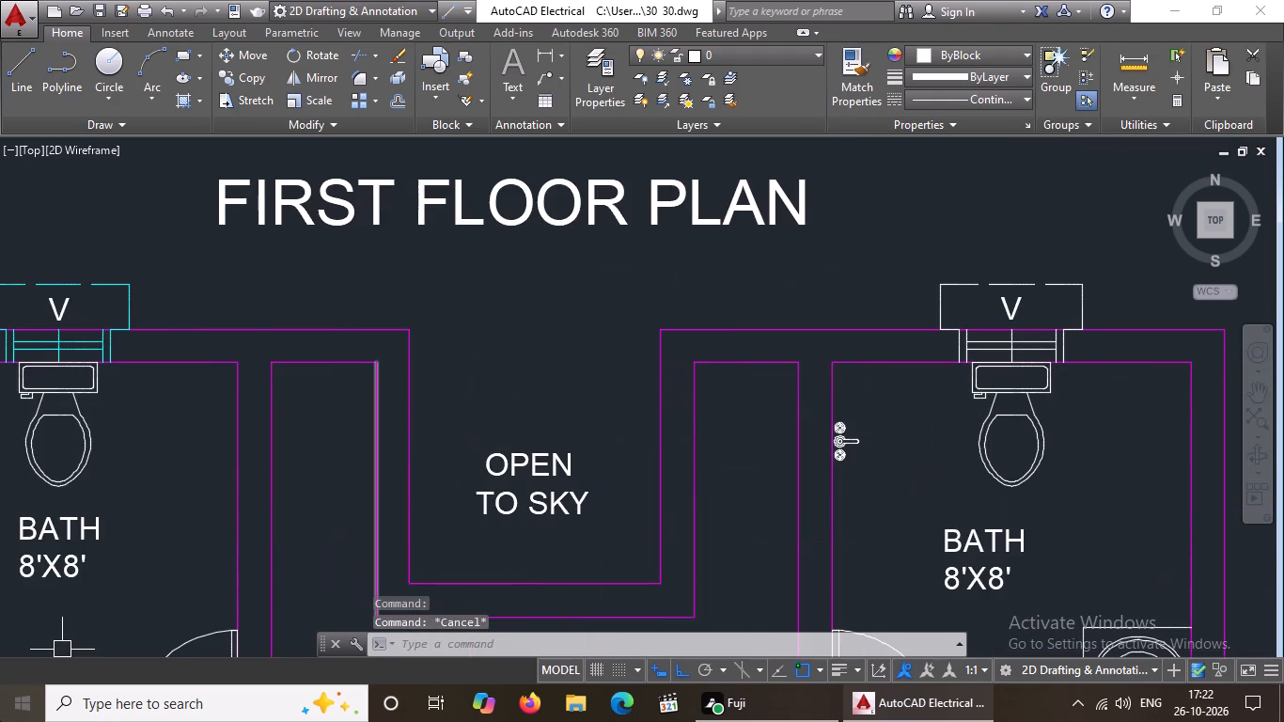
scroll(1168, 462, "down", 3)
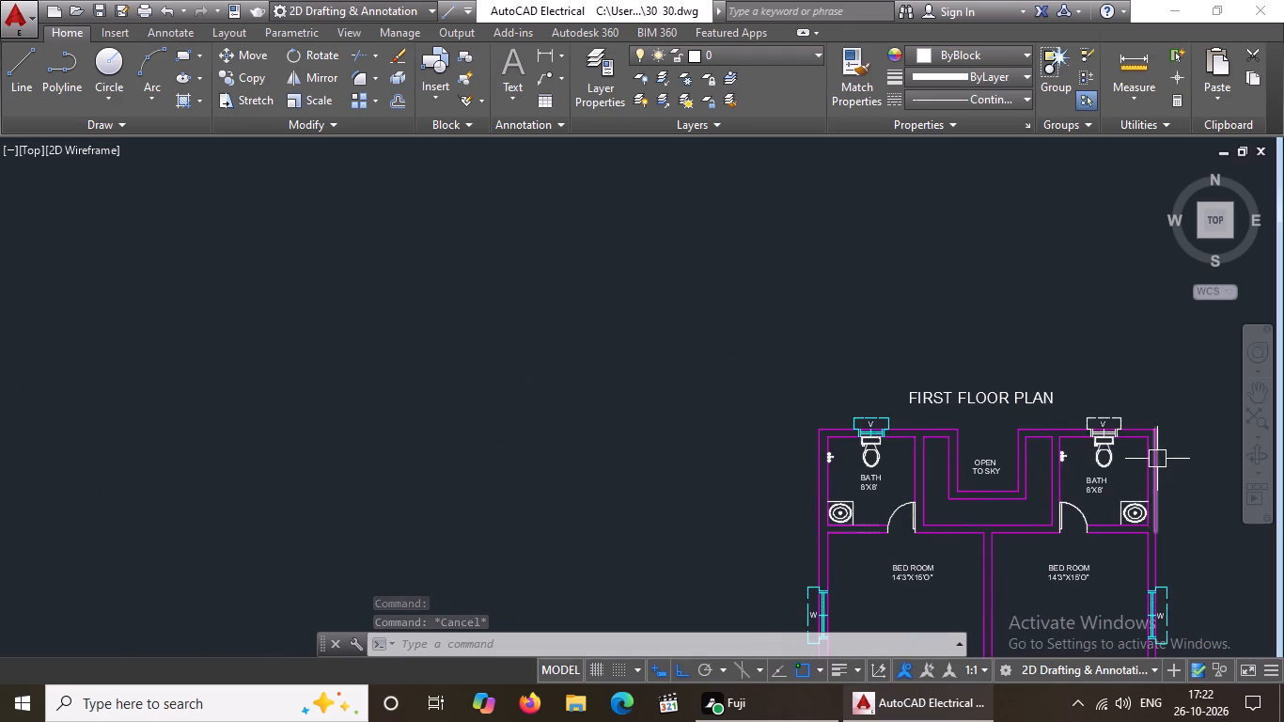
scroll(1157, 457, "up", 3)
scroll(863, 341, "up", 2)
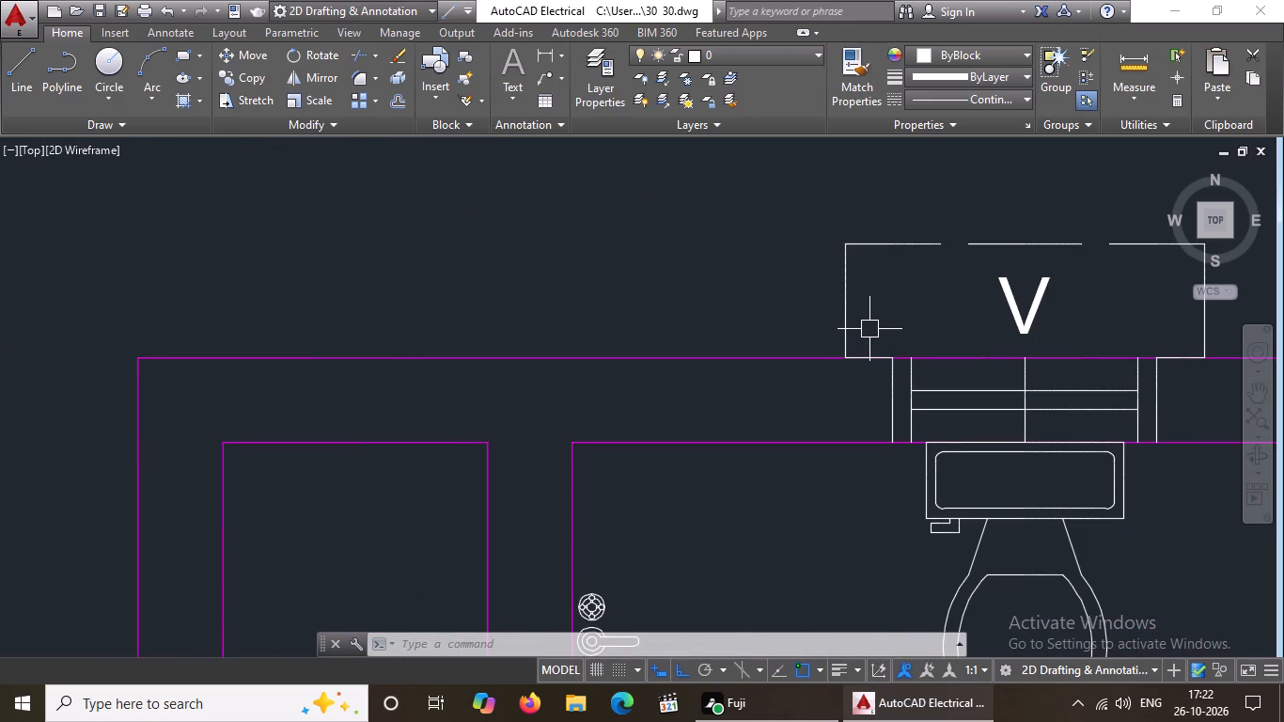
left_click(870, 327)
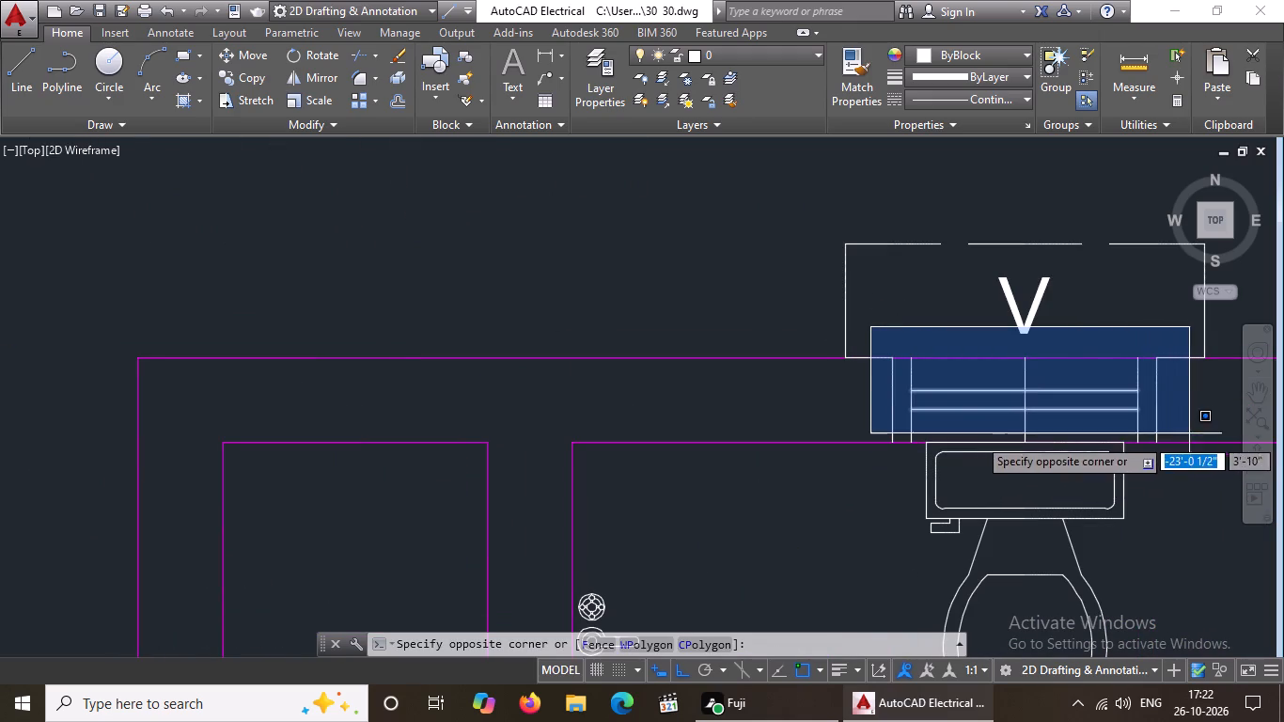
left_click(1183, 458)
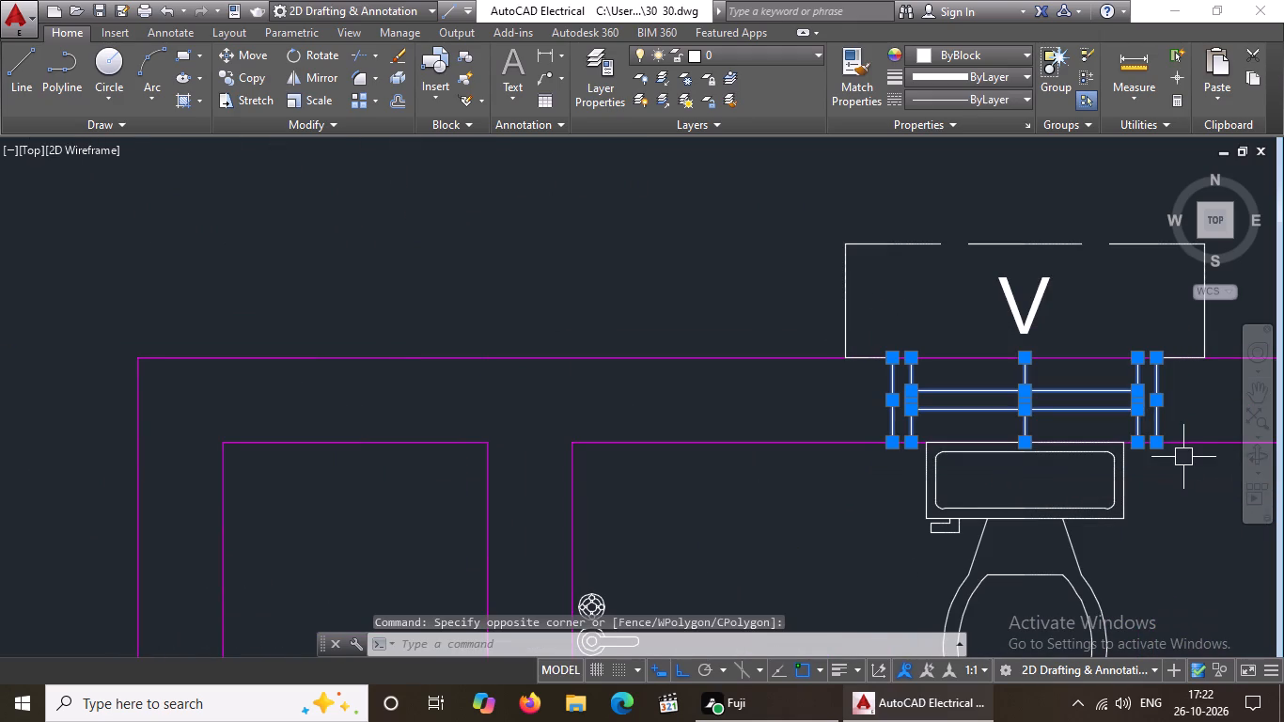
left_click(985, 51)
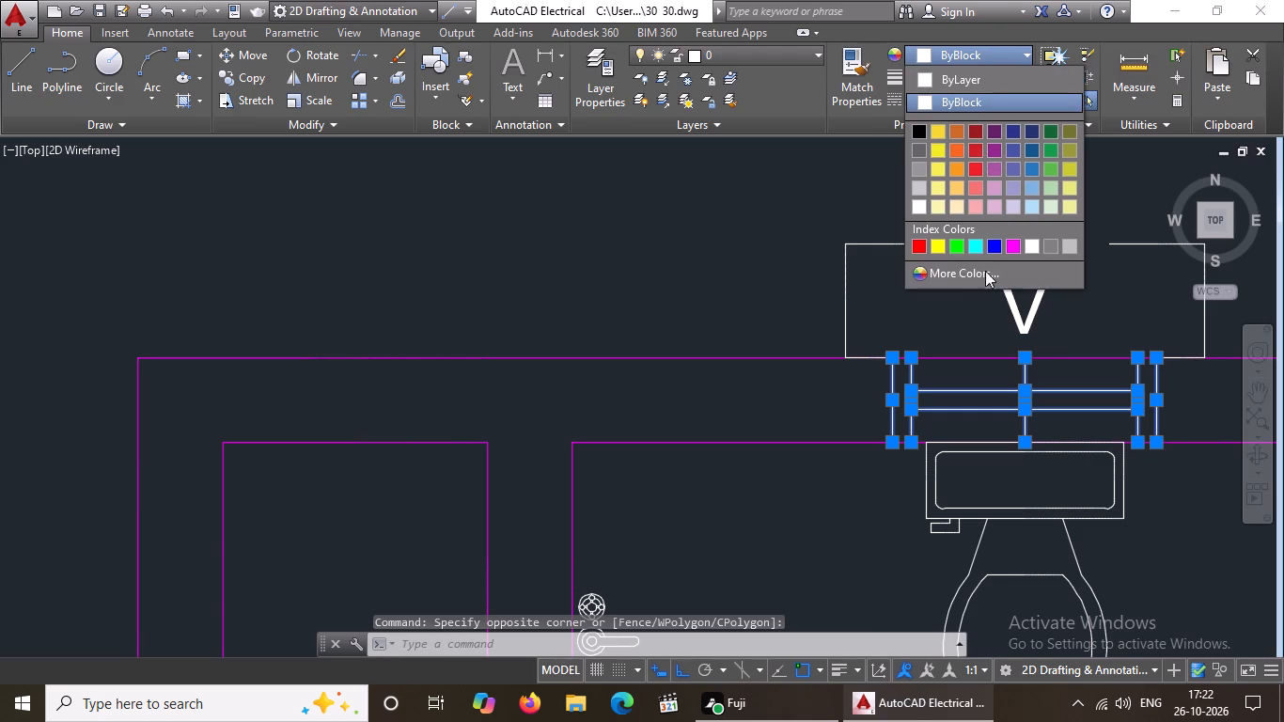
left_click(973, 240)
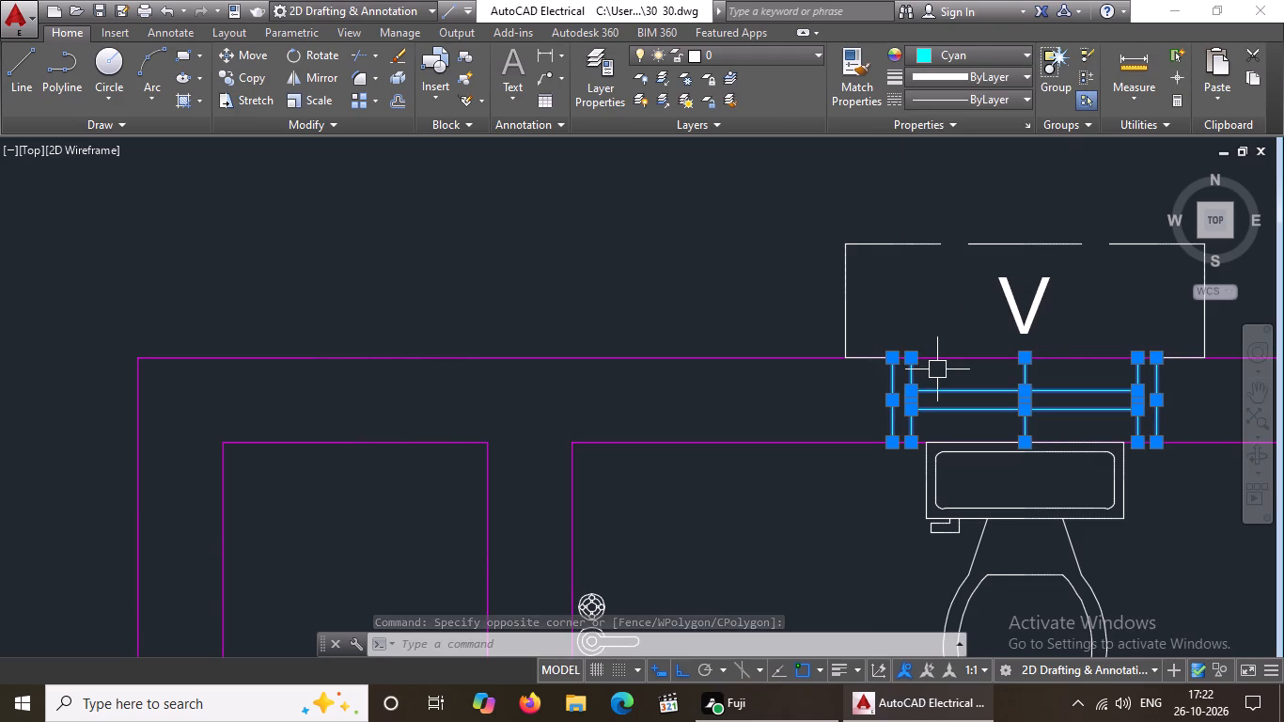
key("Escape")
Change the projecting outline of the northeast bath's ventilator, together with its V label, to cyan.
scroll(915, 374, "down", 5)
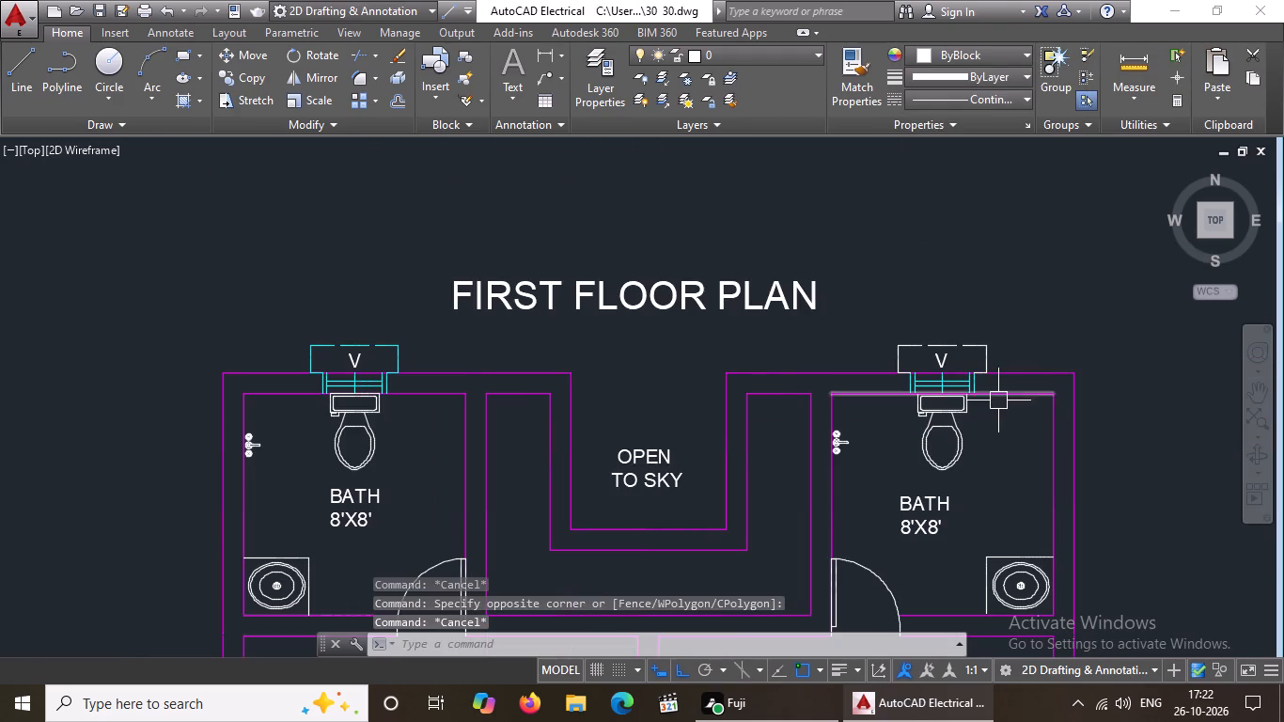
left_click(858, 322)
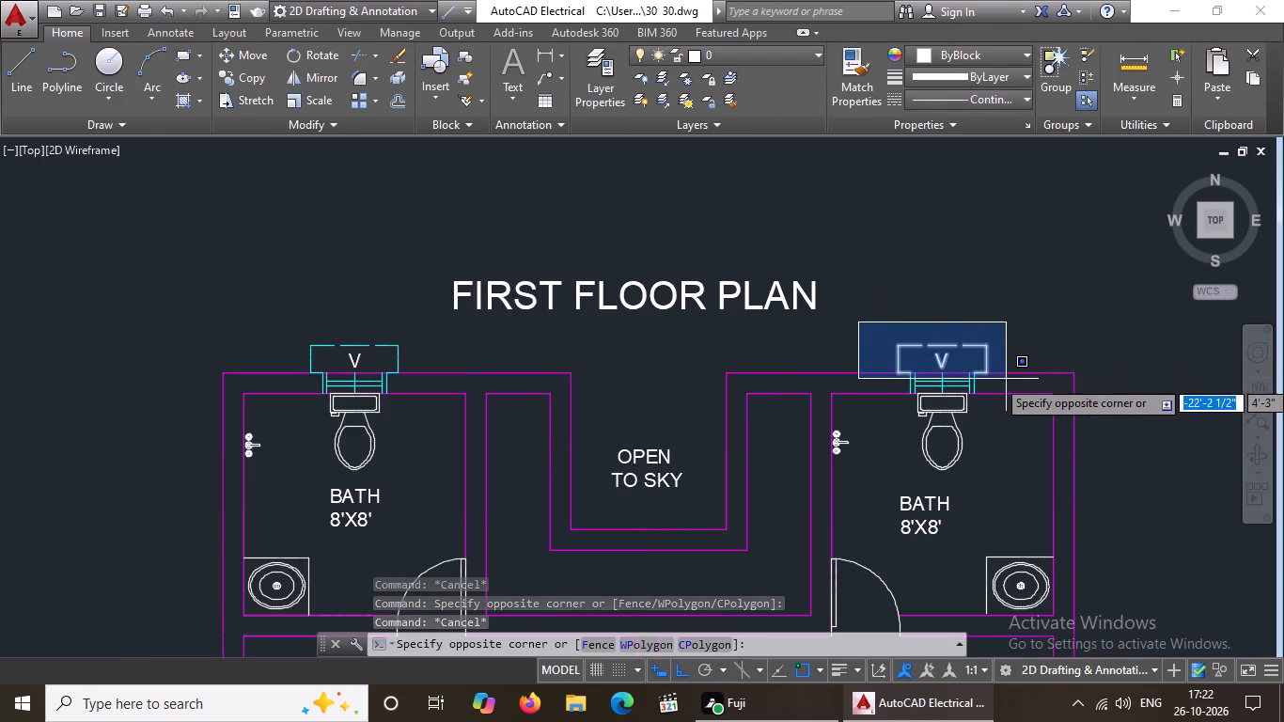
left_click(1006, 379)
left_click(1000, 48)
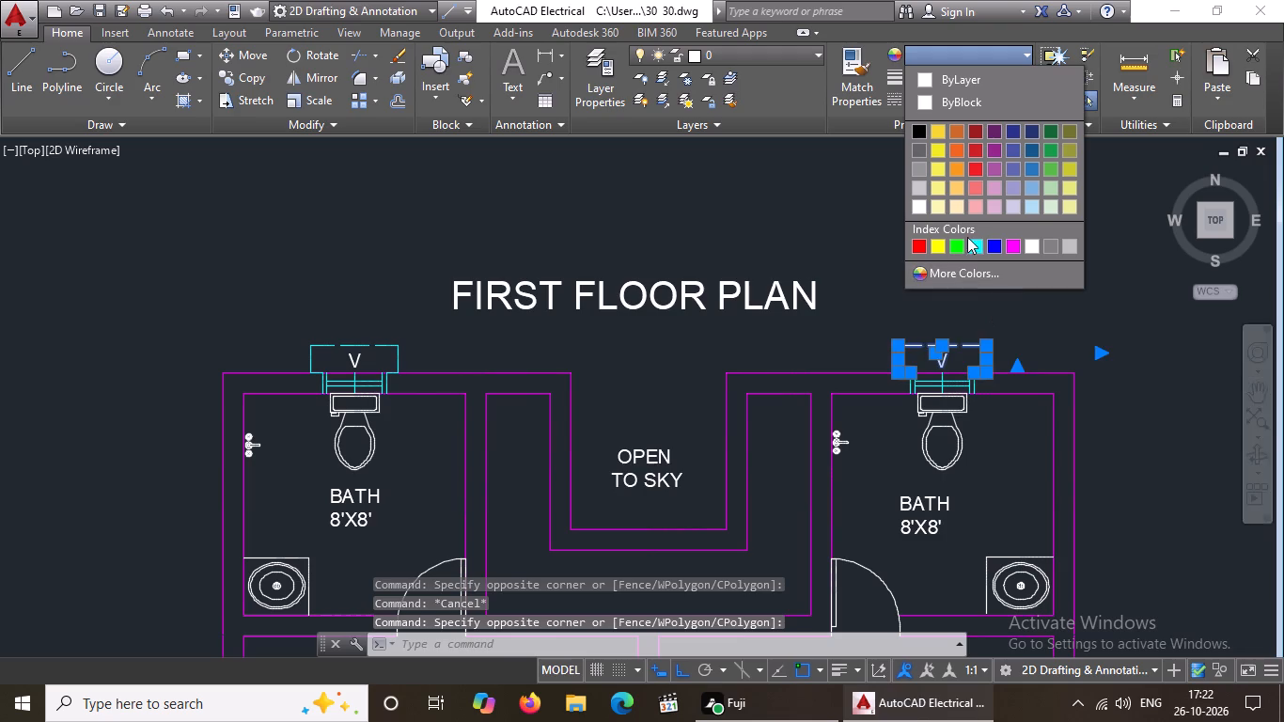
left_click(971, 243)
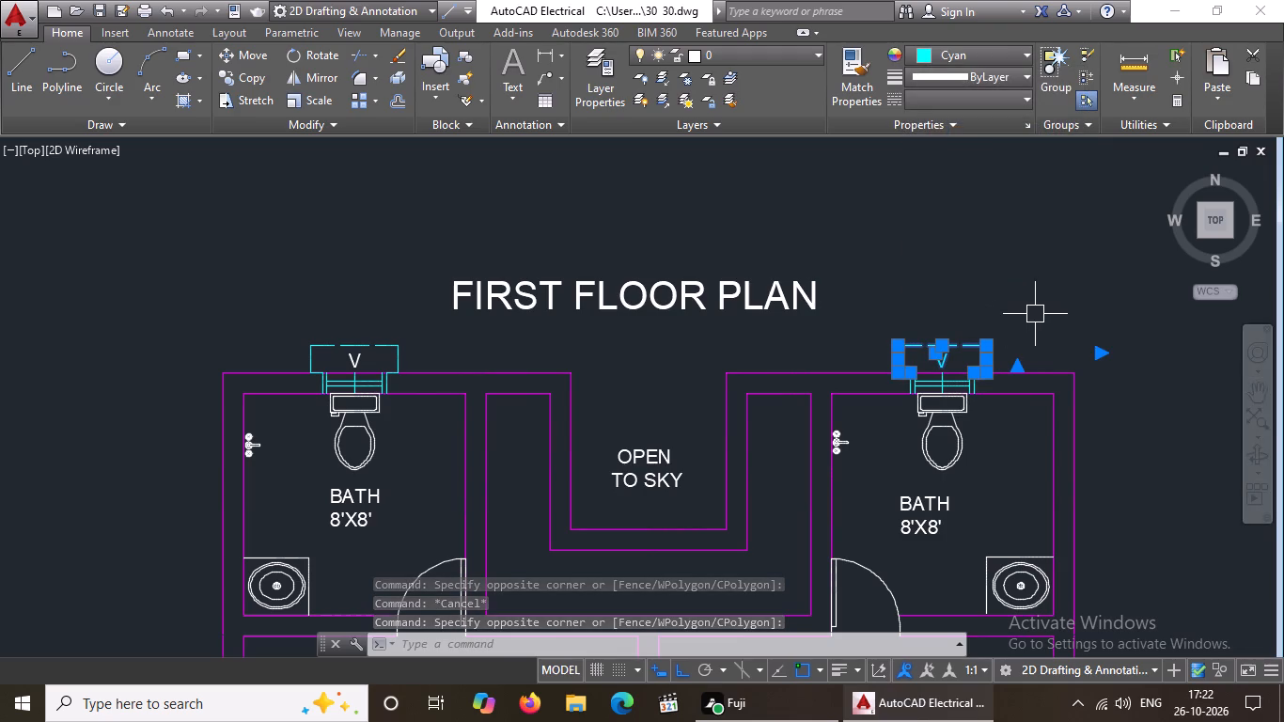
key("Escape")
Set the colour of the V label at the northeast bath's ventilator to ByBlock.
scroll(968, 366, "up", 2)
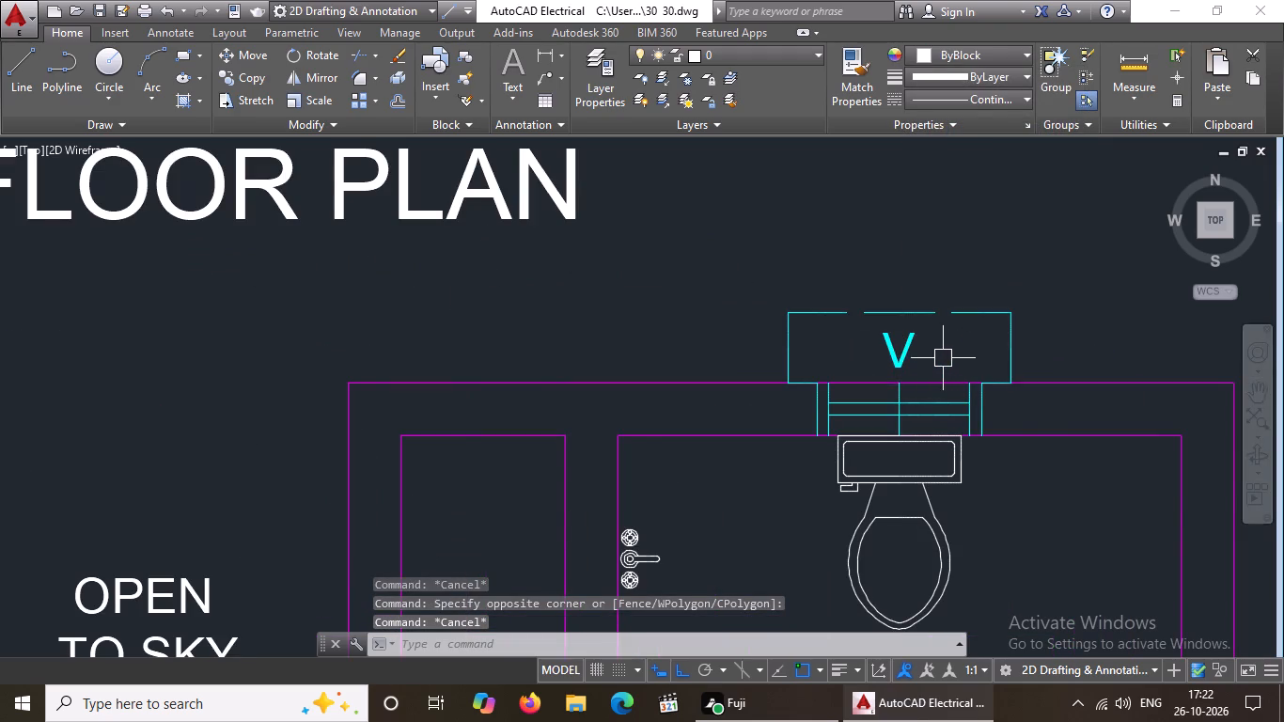
left_click(897, 354)
left_click(983, 58)
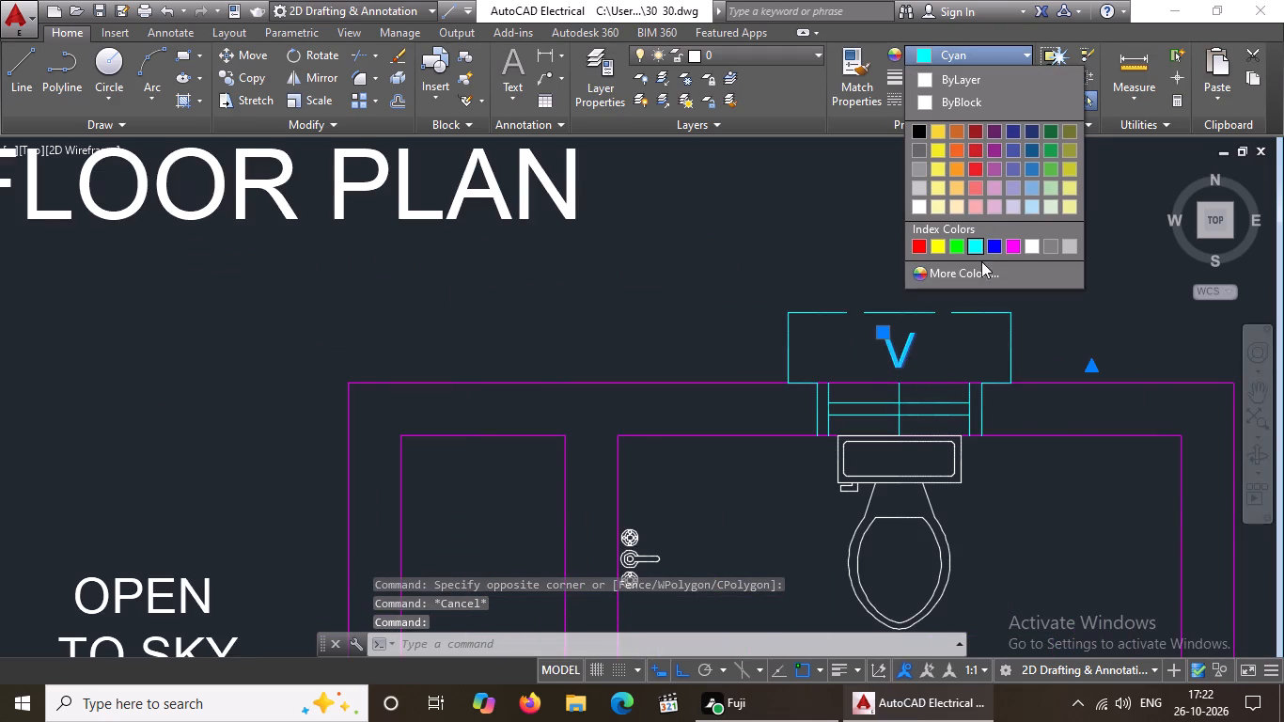
left_click(944, 100)
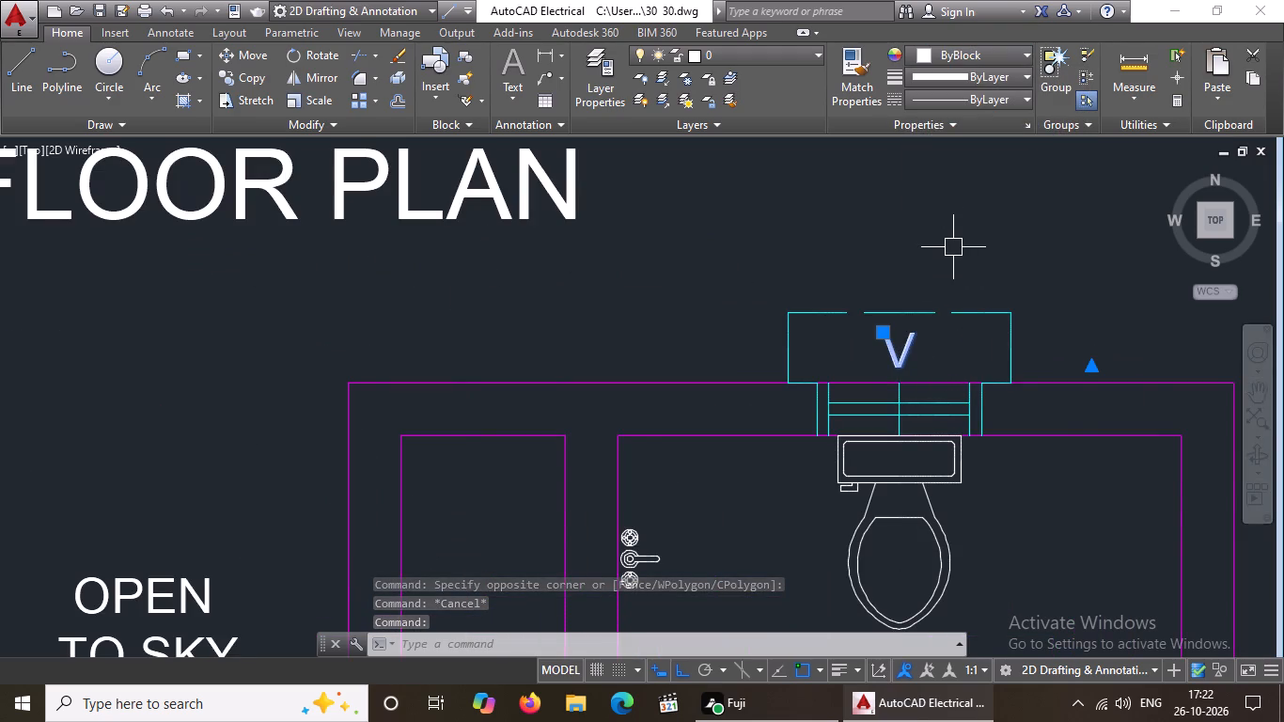
Change the two counter edge lines around the northwest 8'X8' bath's washbasin to green.
key("Escape")
scroll(924, 244, "down", 7)
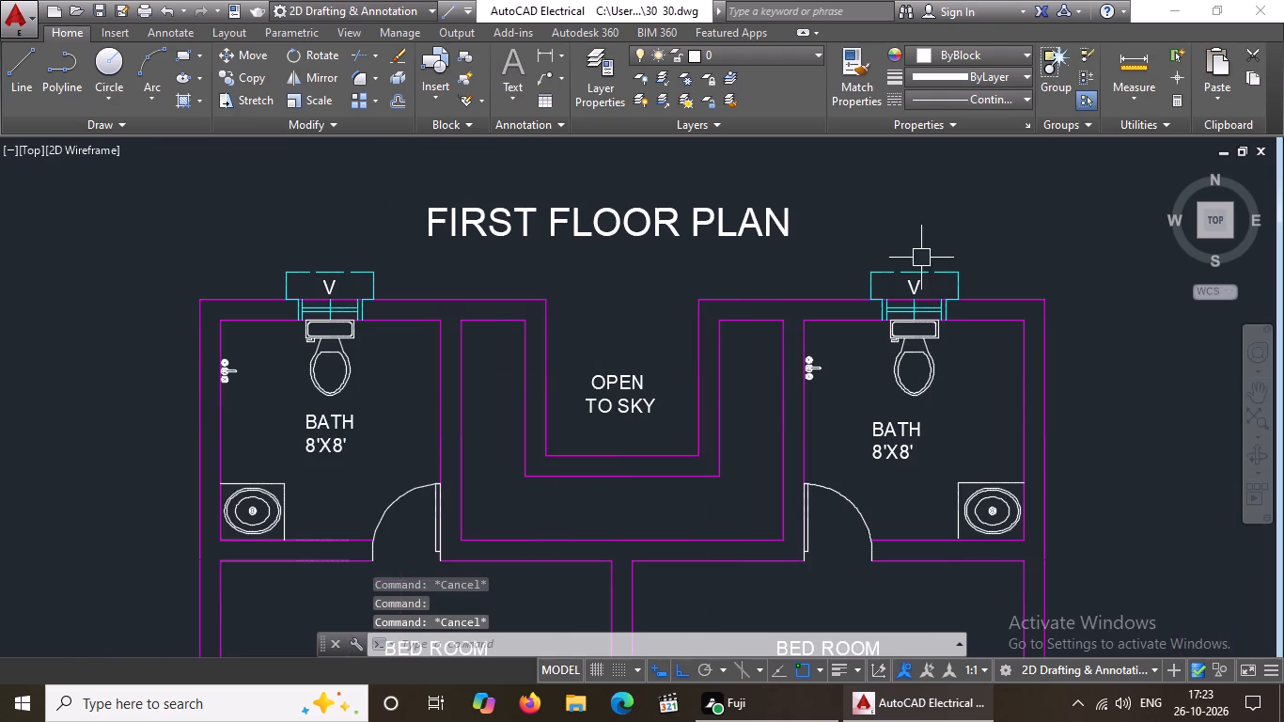
scroll(259, 485, "up", 2)
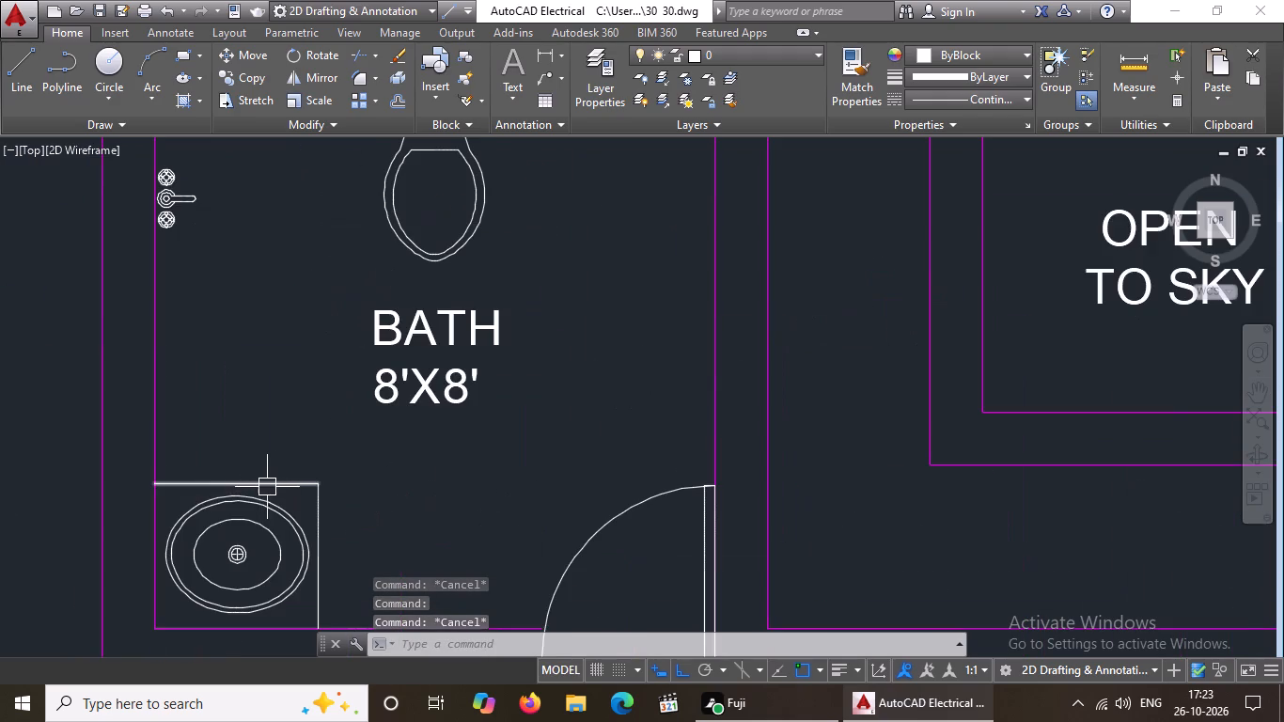
left_click(275, 487)
scroll(275, 487, "up", 1)
left_click(975, 54)
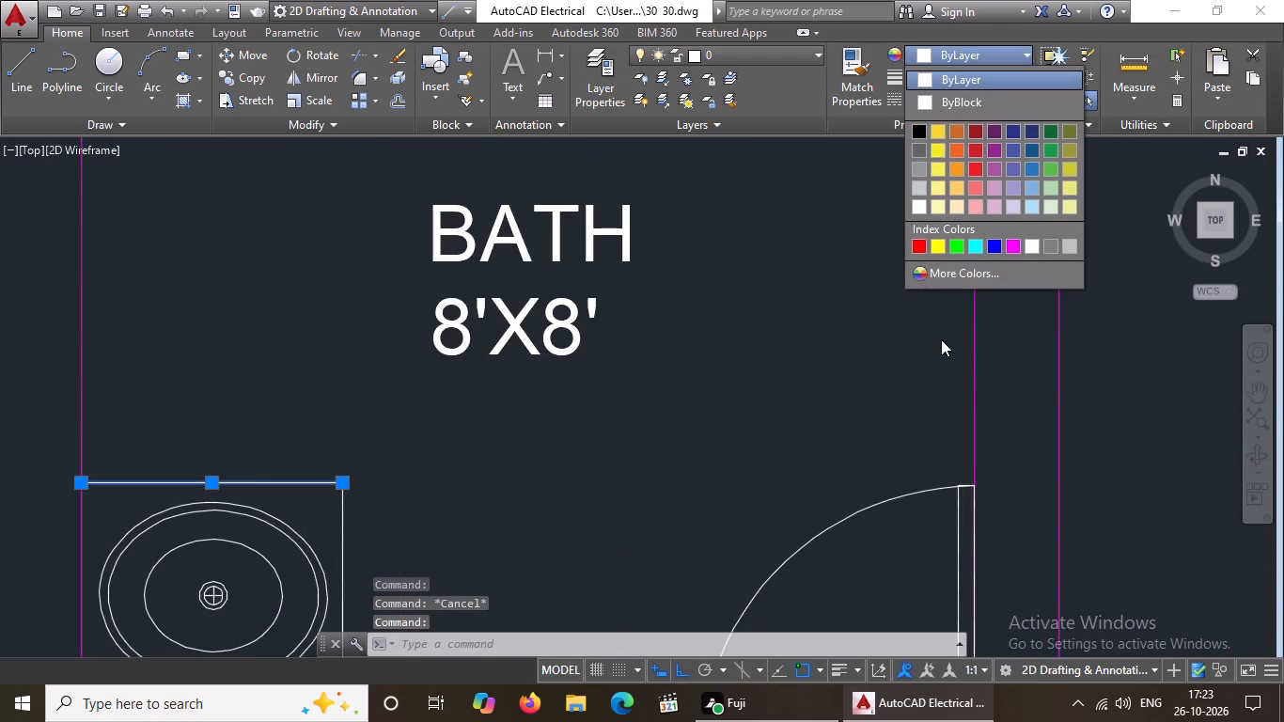
left_click(956, 241)
left_click(345, 524)
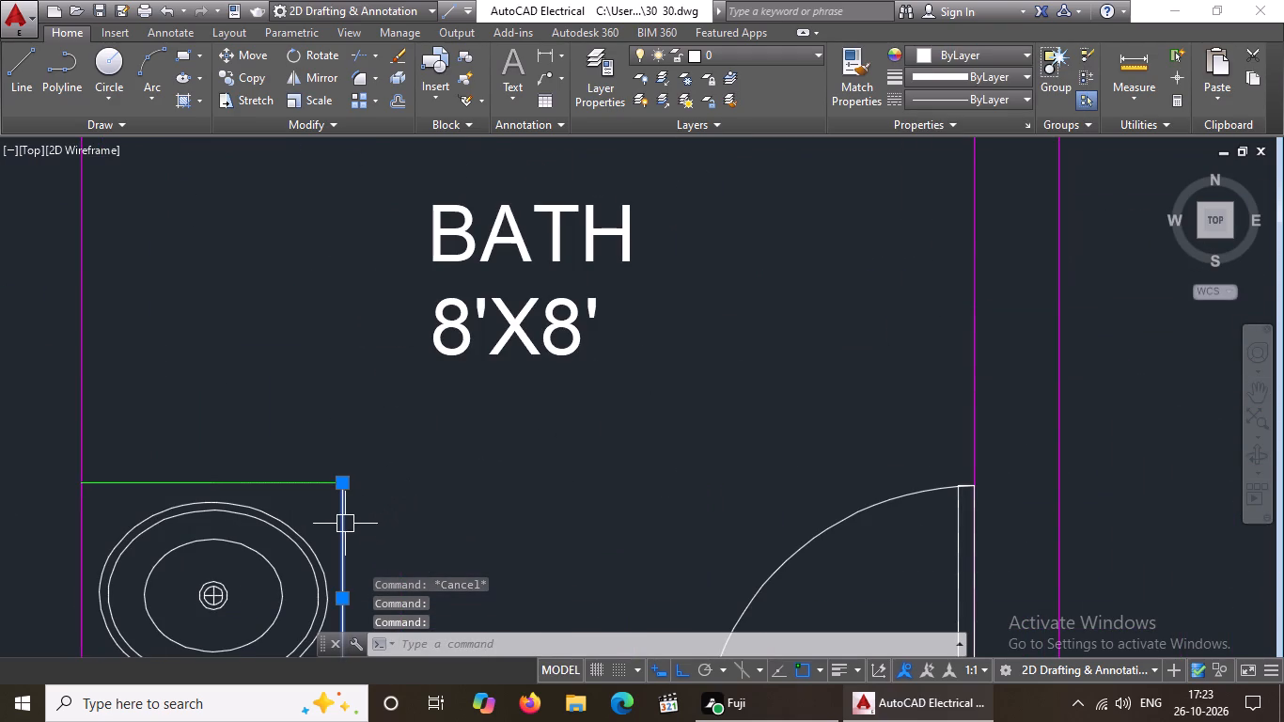
left_click(983, 53)
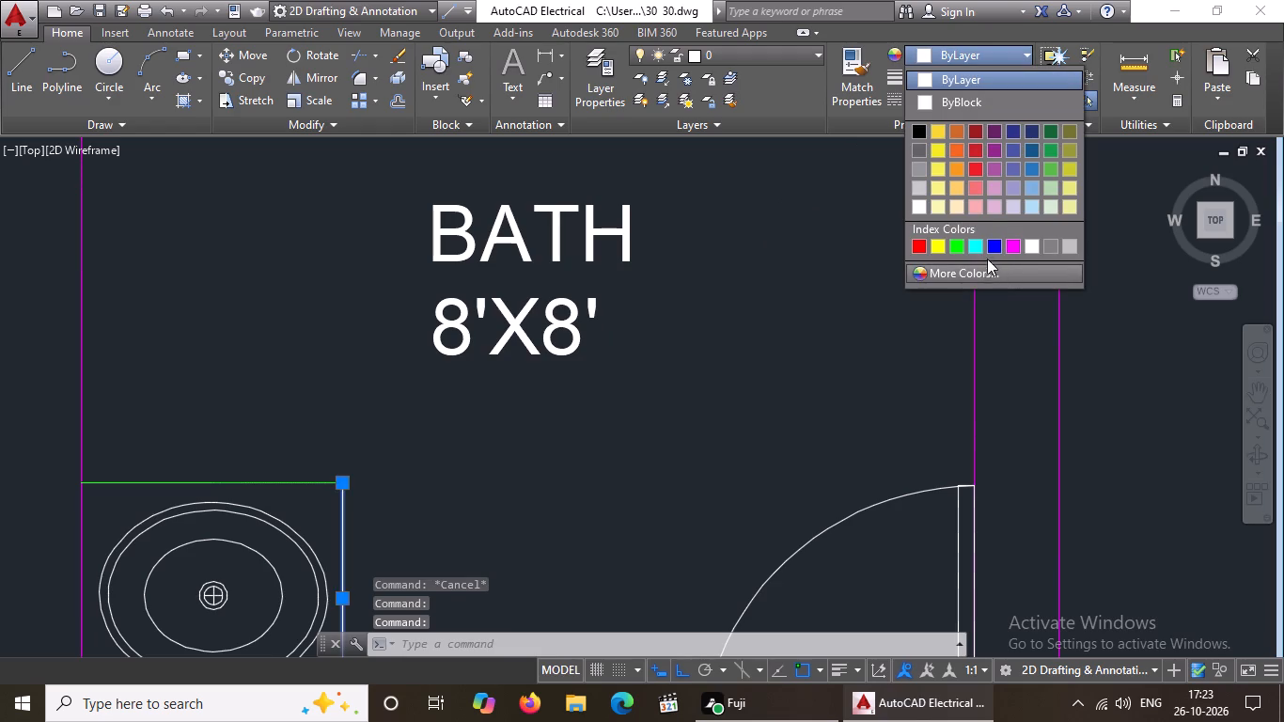
left_click(959, 239)
Change the two counter edge lines around the northeast 8'X8' bath's washbasin to green.
scroll(810, 312, "down", 4)
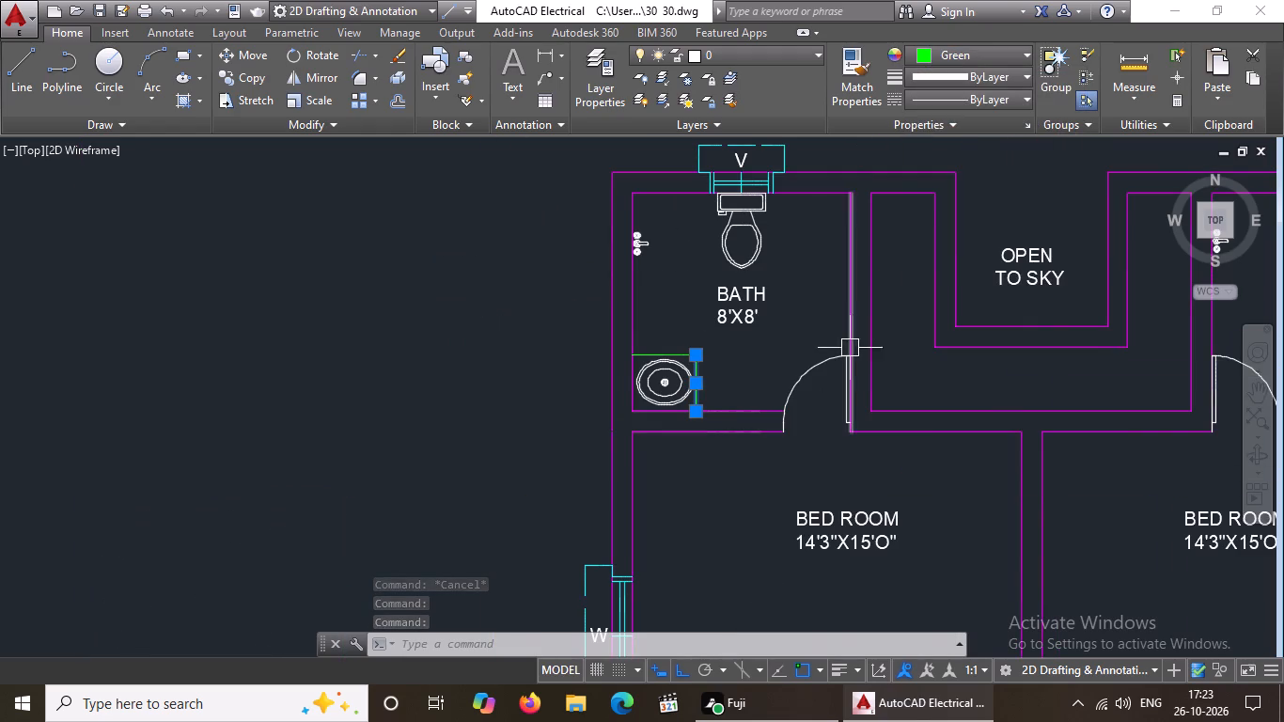
scroll(803, 349, "down", 3)
scroll(937, 362, "up", 3)
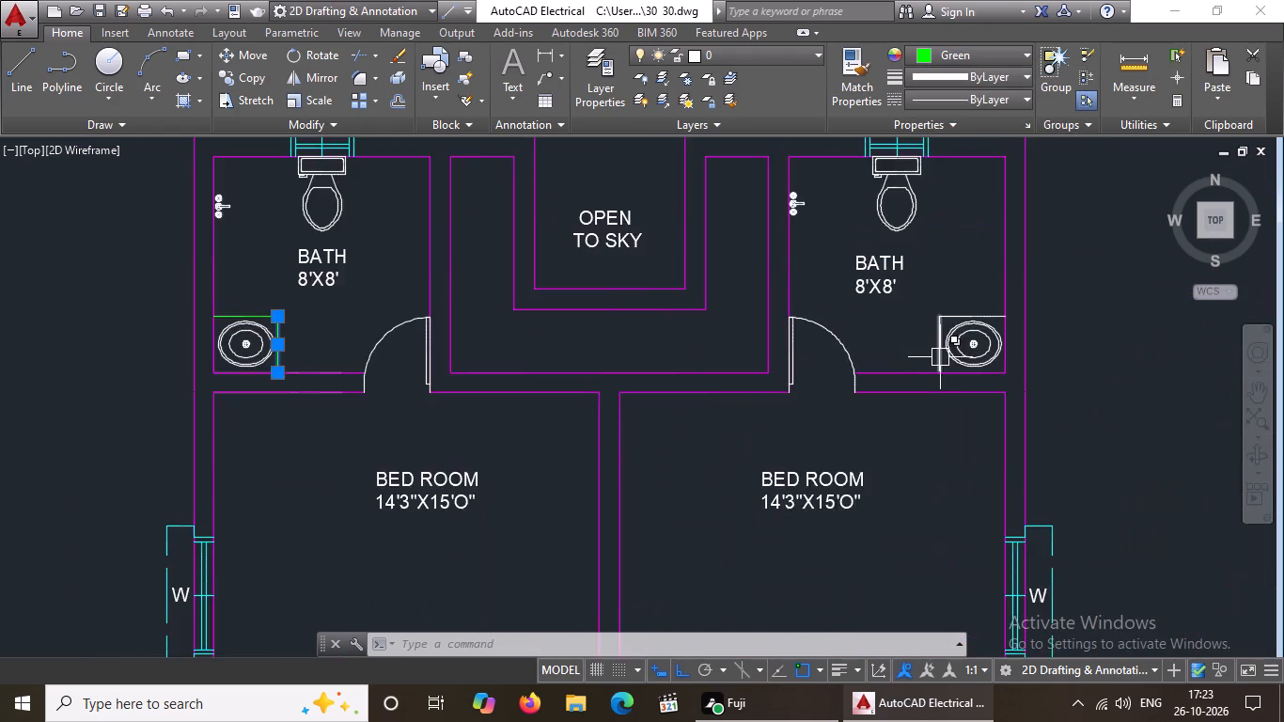
scroll(942, 353, "up", 1)
left_click(942, 352)
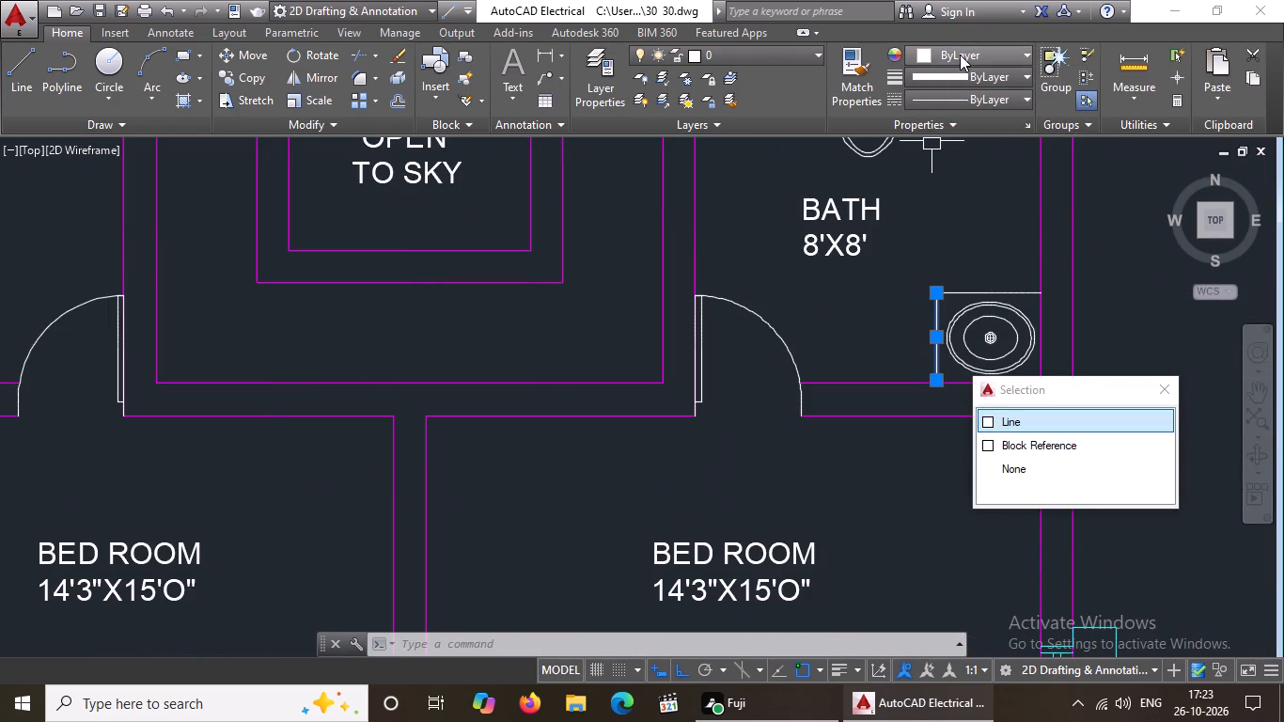
left_click(960, 55)
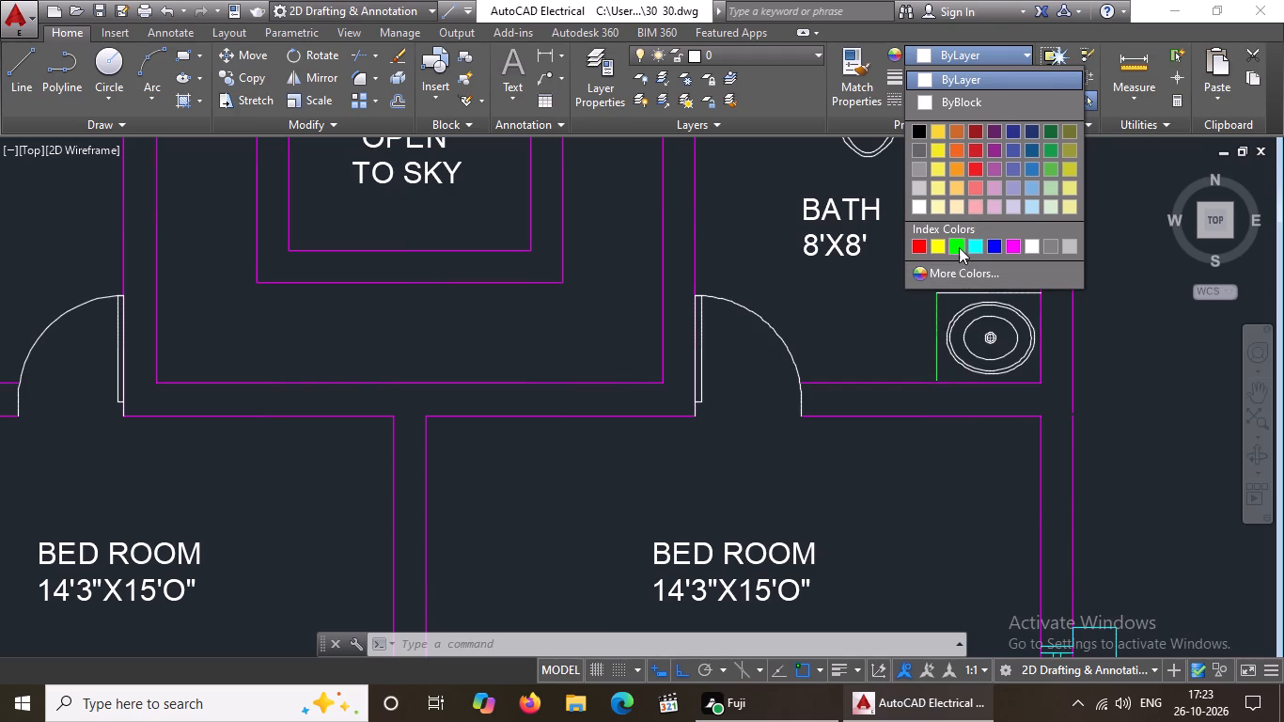
left_click(959, 244)
left_click(949, 290)
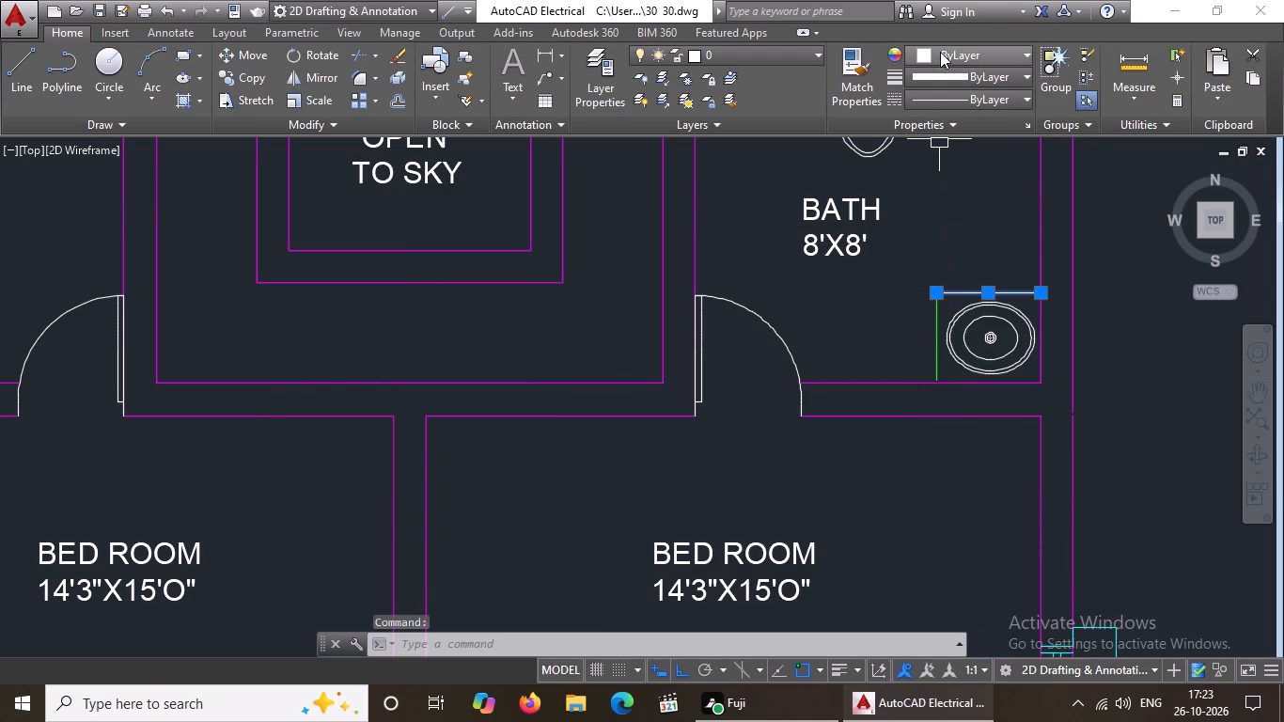
left_click(940, 52)
left_click(957, 243)
scroll(779, 369, "down", 3)
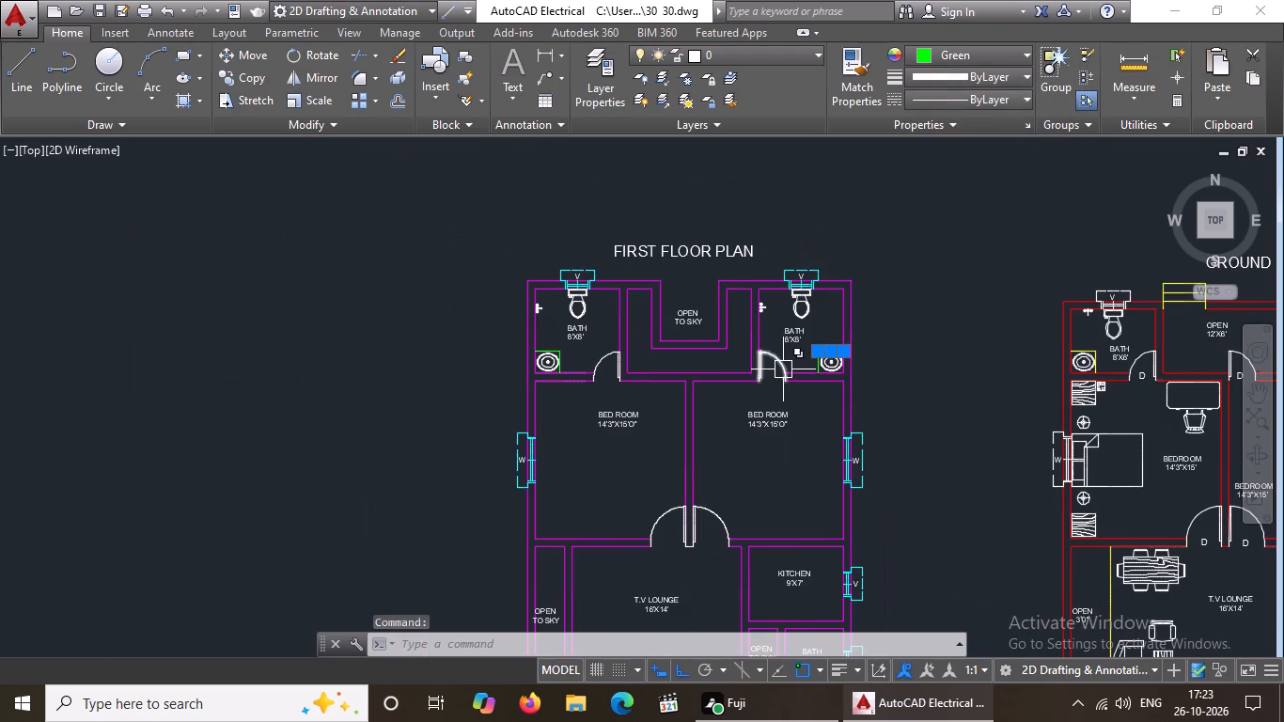
key("Escape")
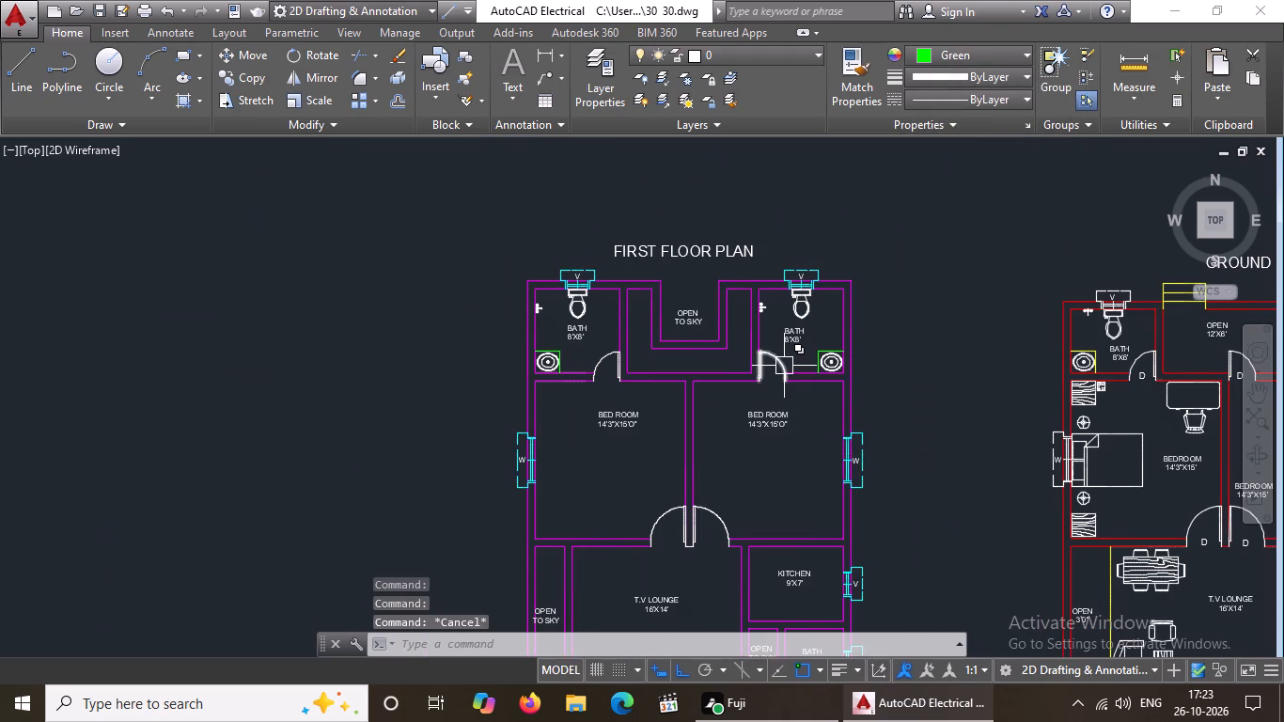
Delete the stray door block lying outside the first floor plan, west of the staircase.
scroll(783, 360, "down", 2)
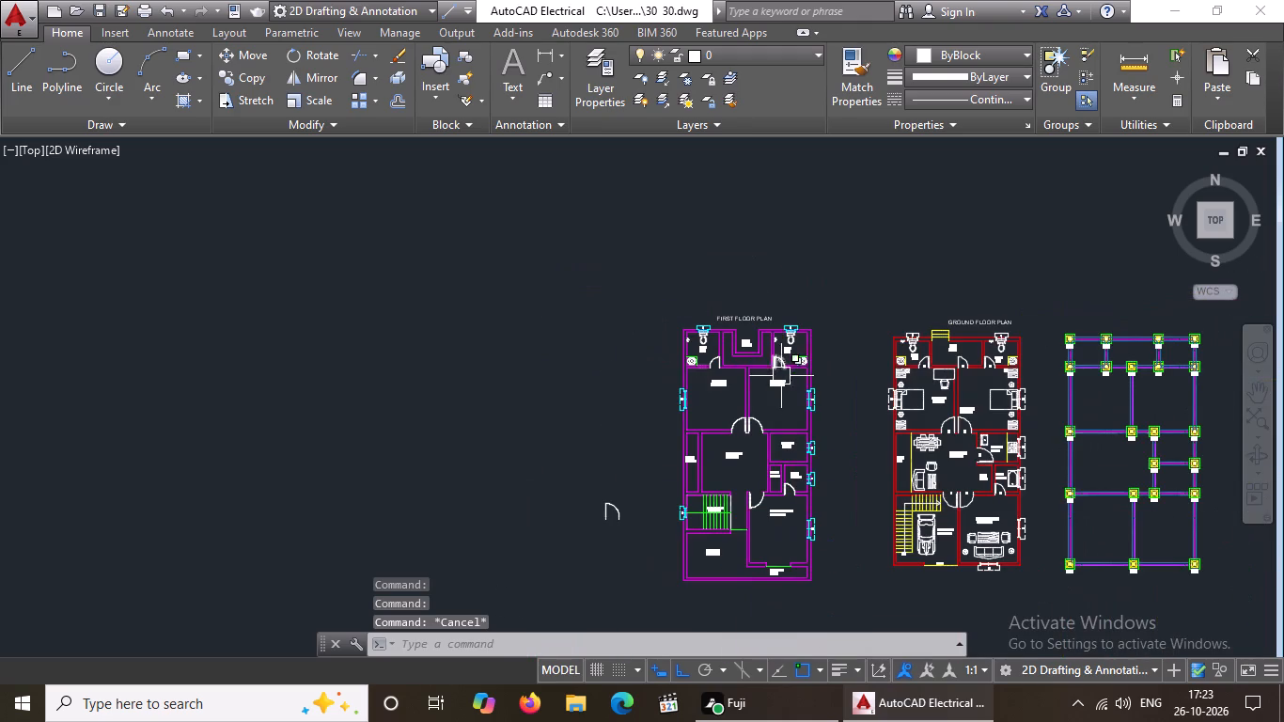
scroll(775, 570, "up", 1)
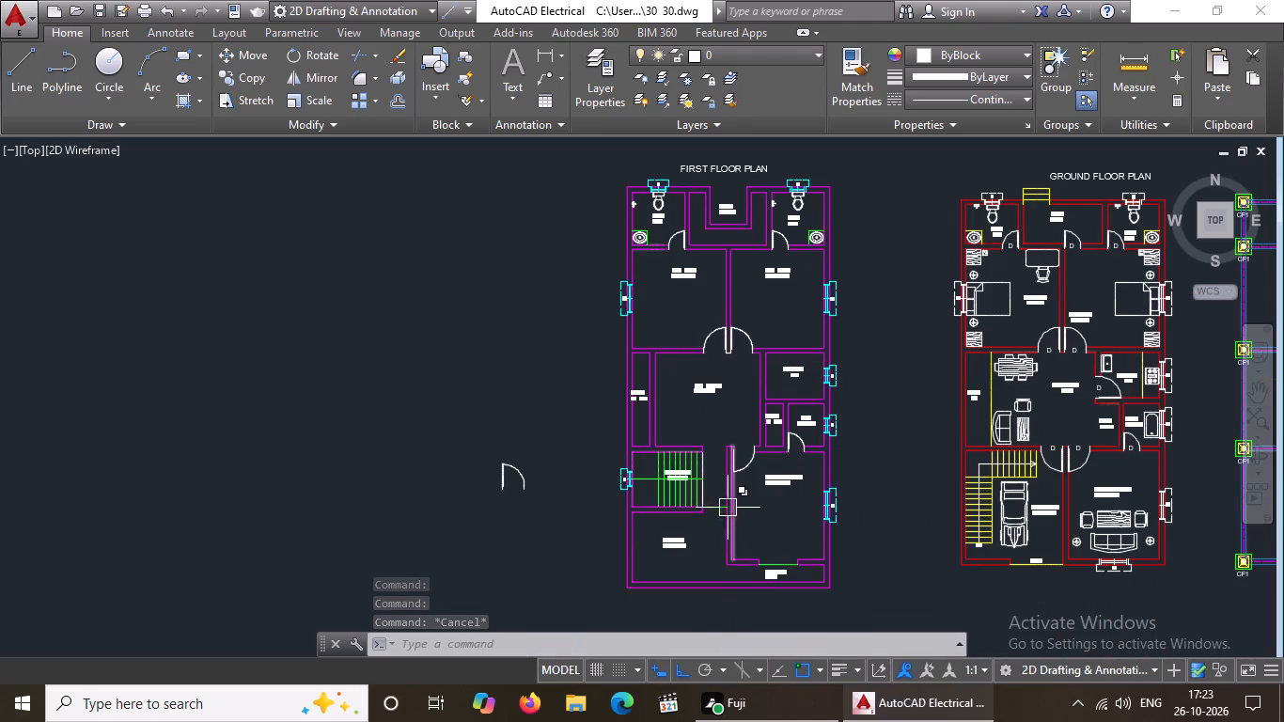
scroll(698, 470, "up", 1)
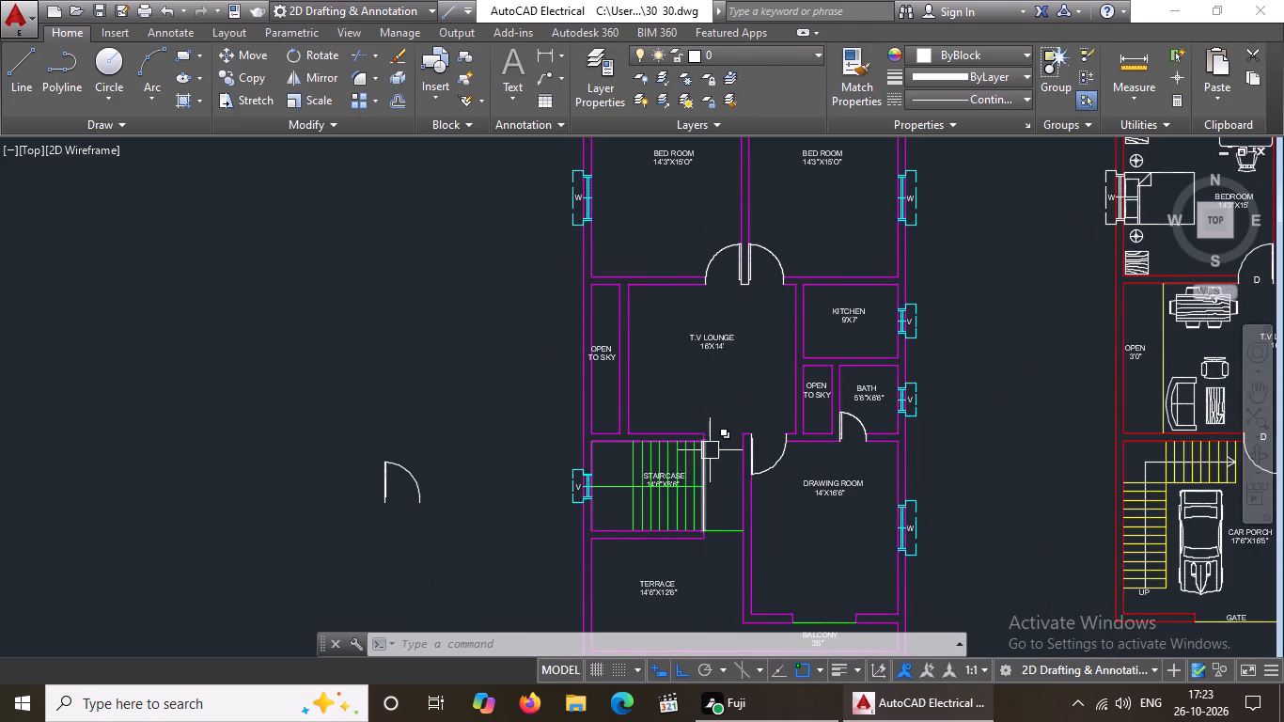
scroll(850, 407, "down", 1)
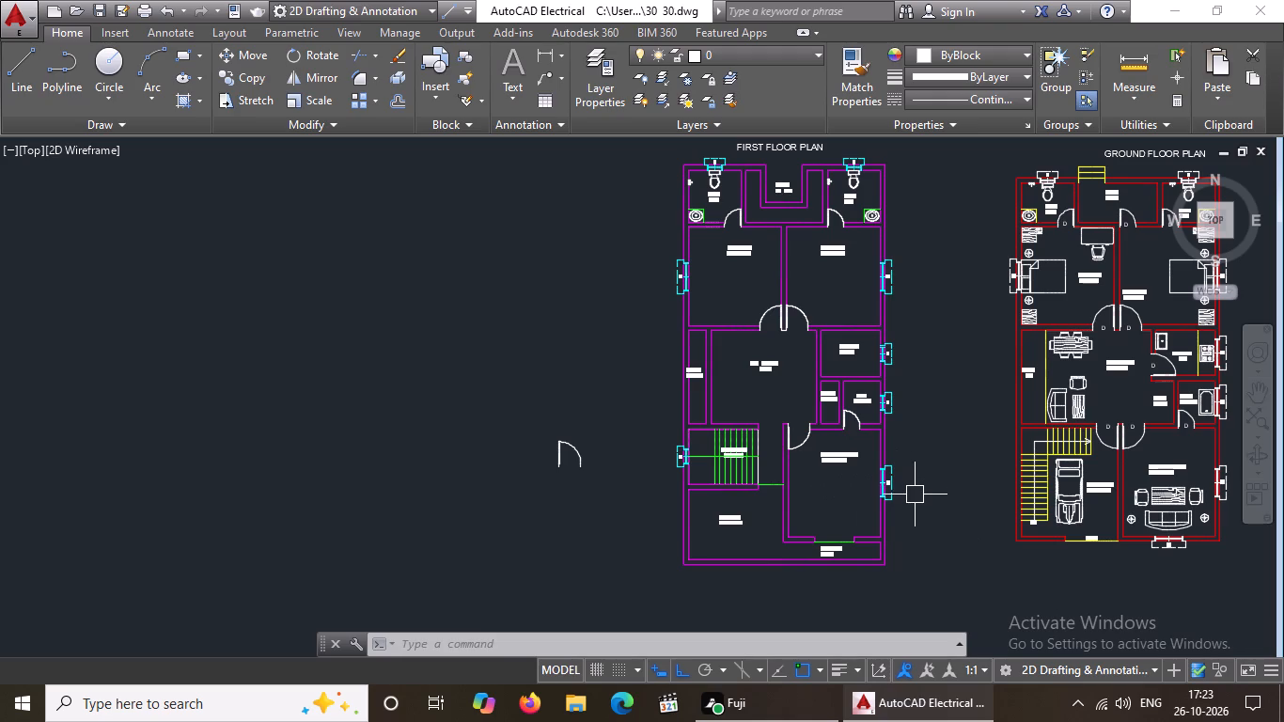
scroll(790, 476, "up", 1)
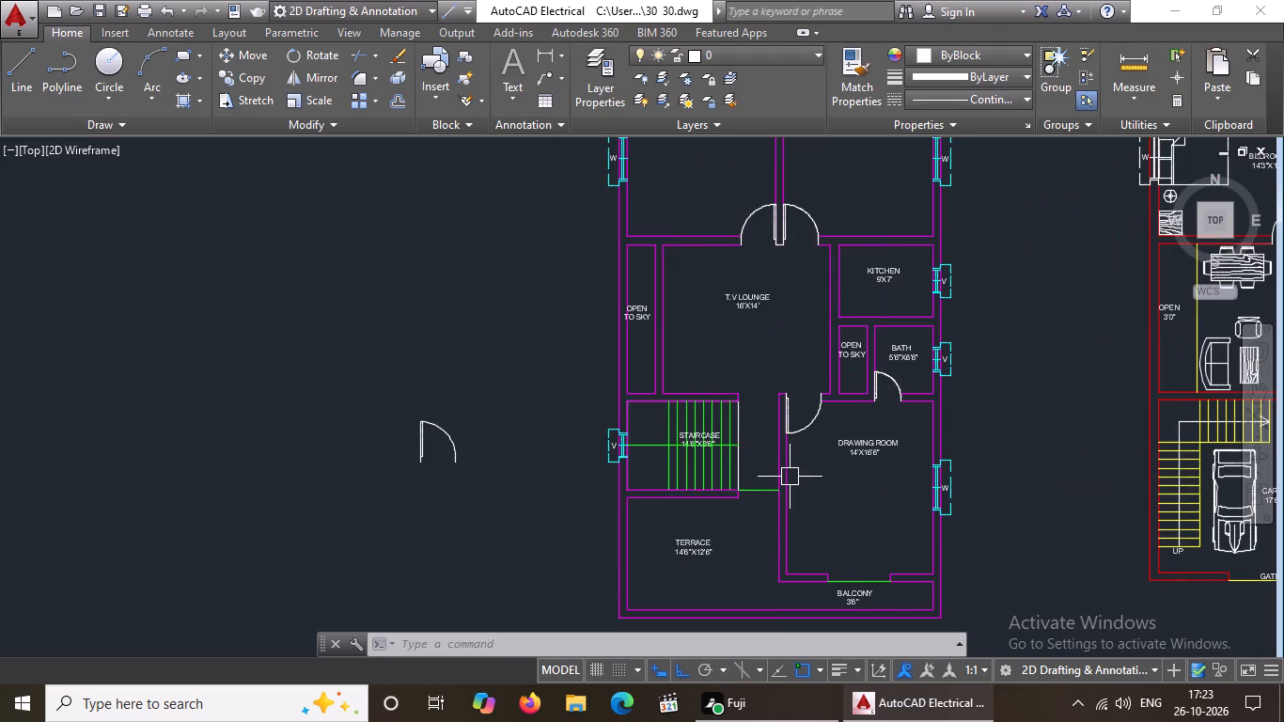
scroll(790, 477, "down", 2)
left_click(659, 468)
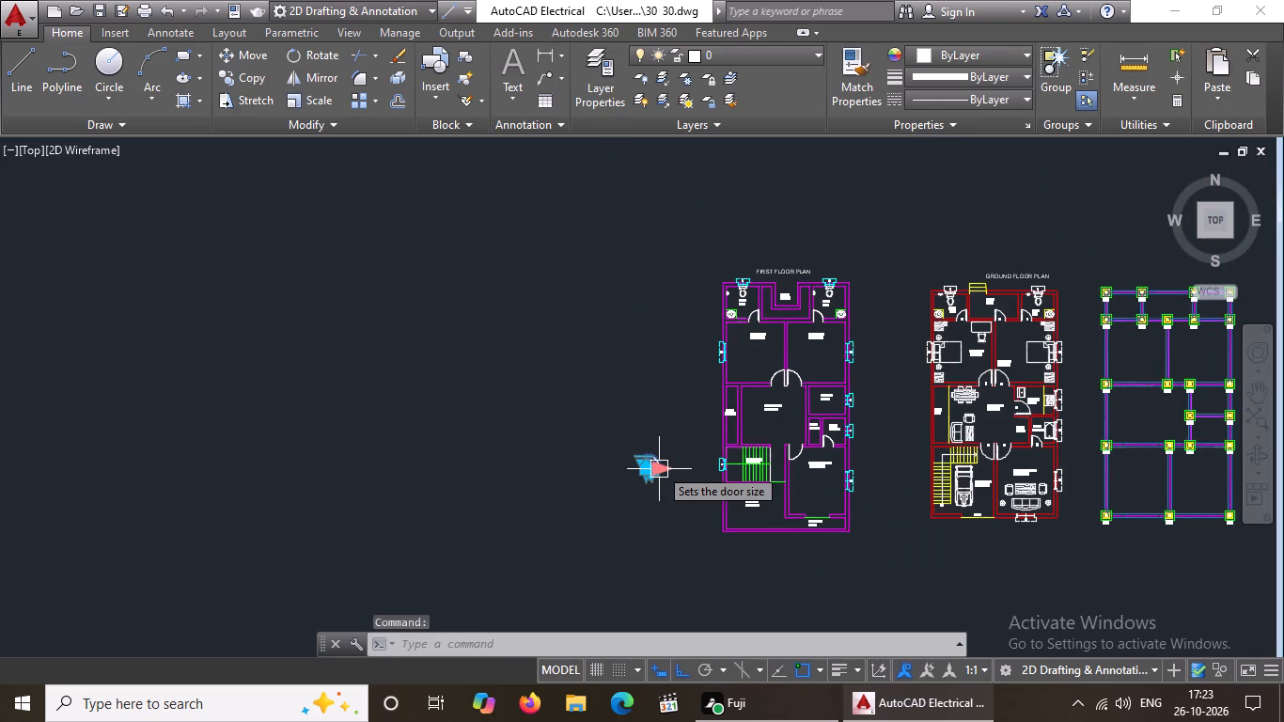
key("Delete")
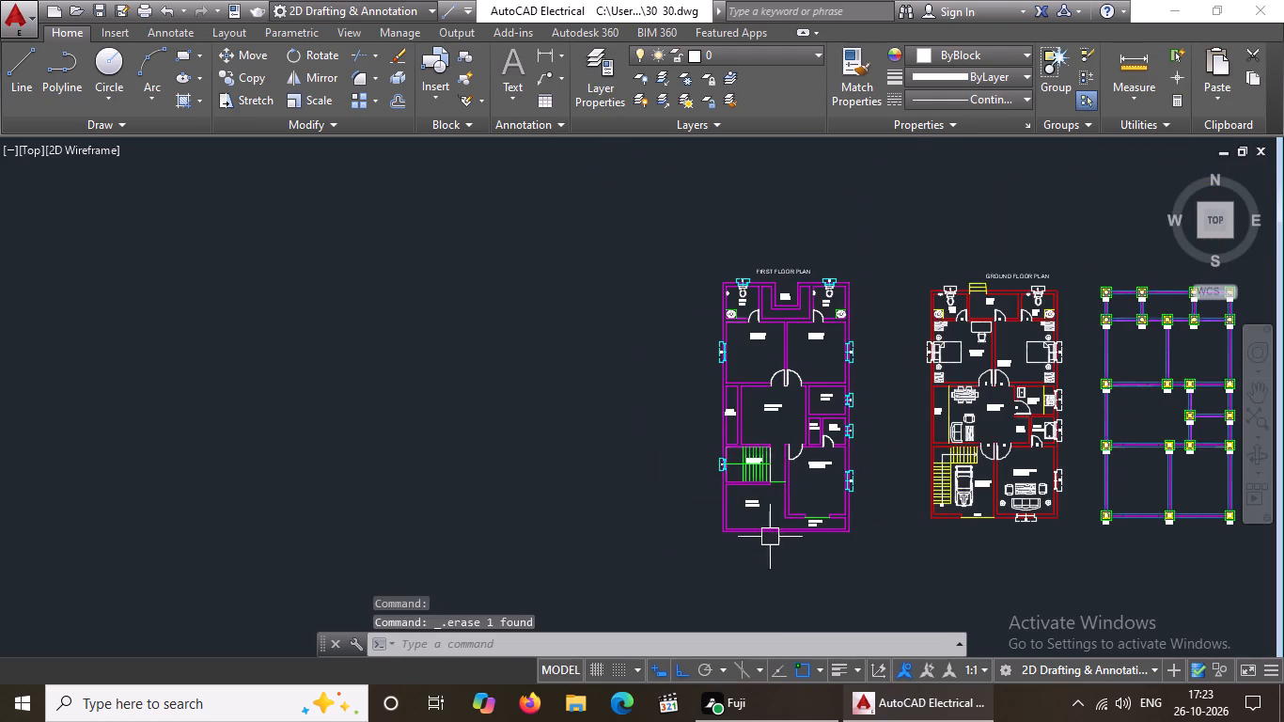
Set the text height of the V label at the staircase's ventilator to 8".
scroll(770, 523, "up", 3)
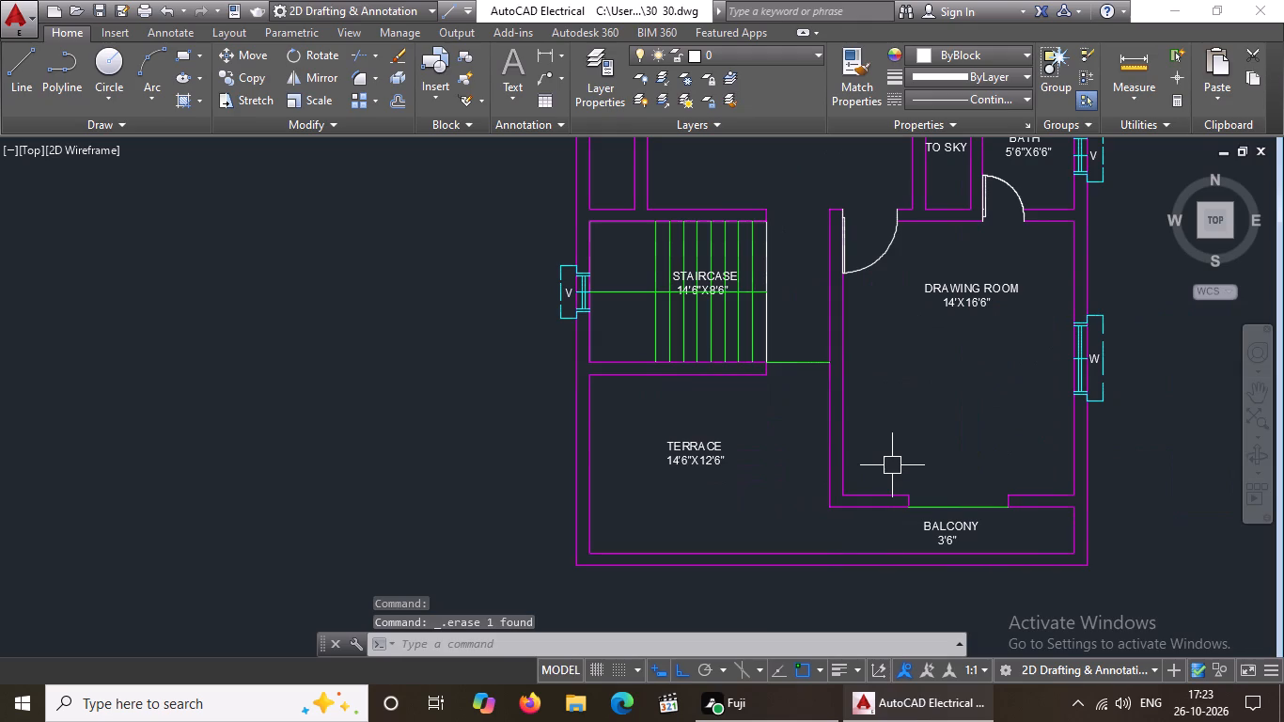
middle_click_drag(892, 465, 867, 549)
scroll(538, 391, "up", 3)
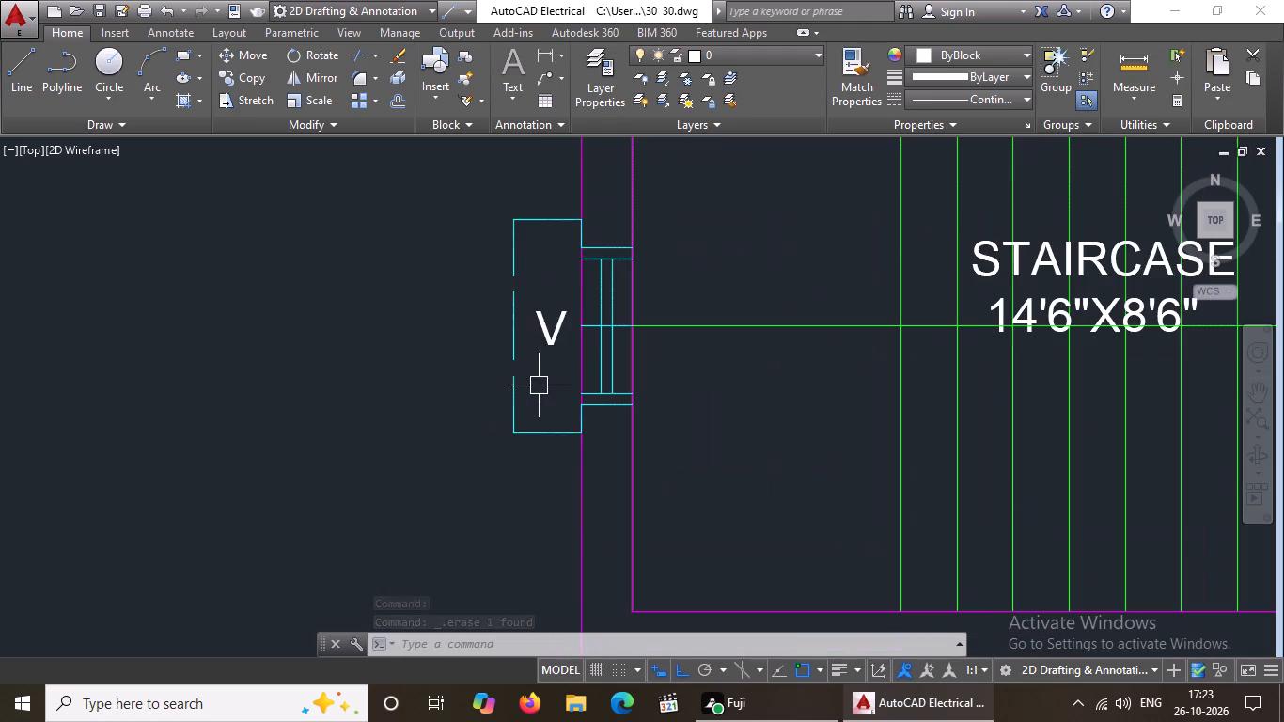
left_click(551, 336)
right_click(551, 336)
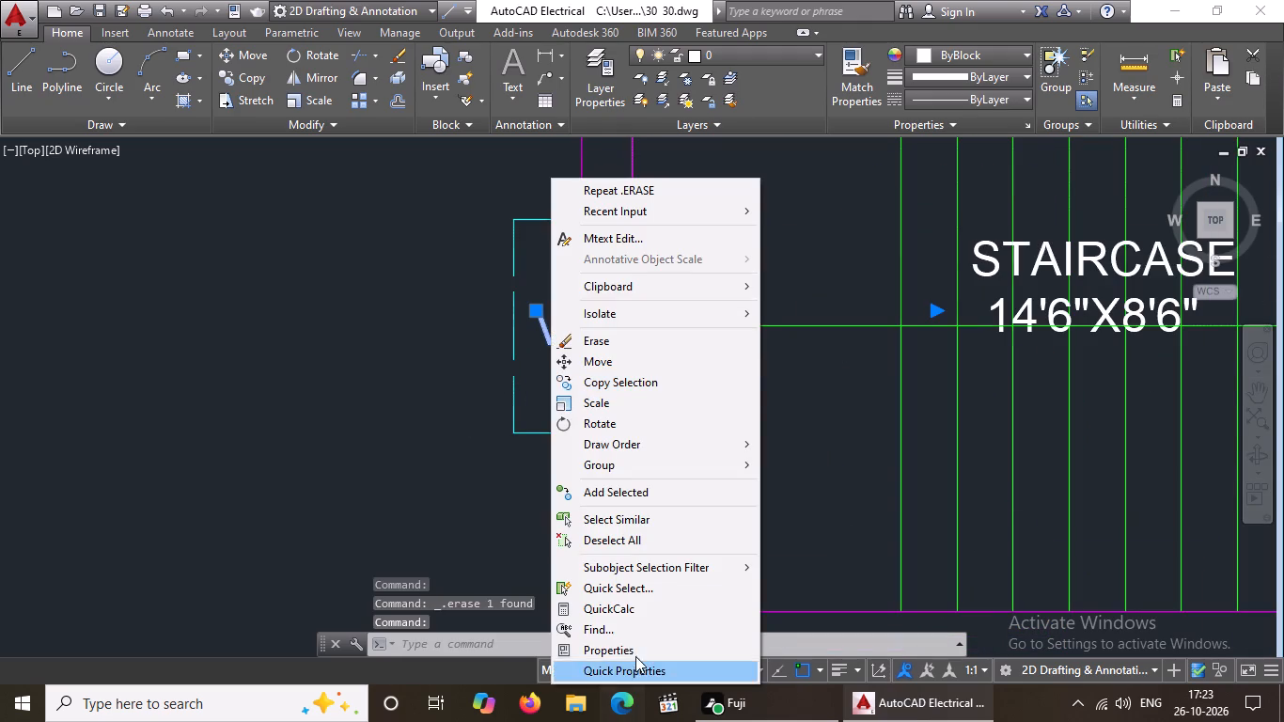
left_click(635, 652)
left_click(205, 371)
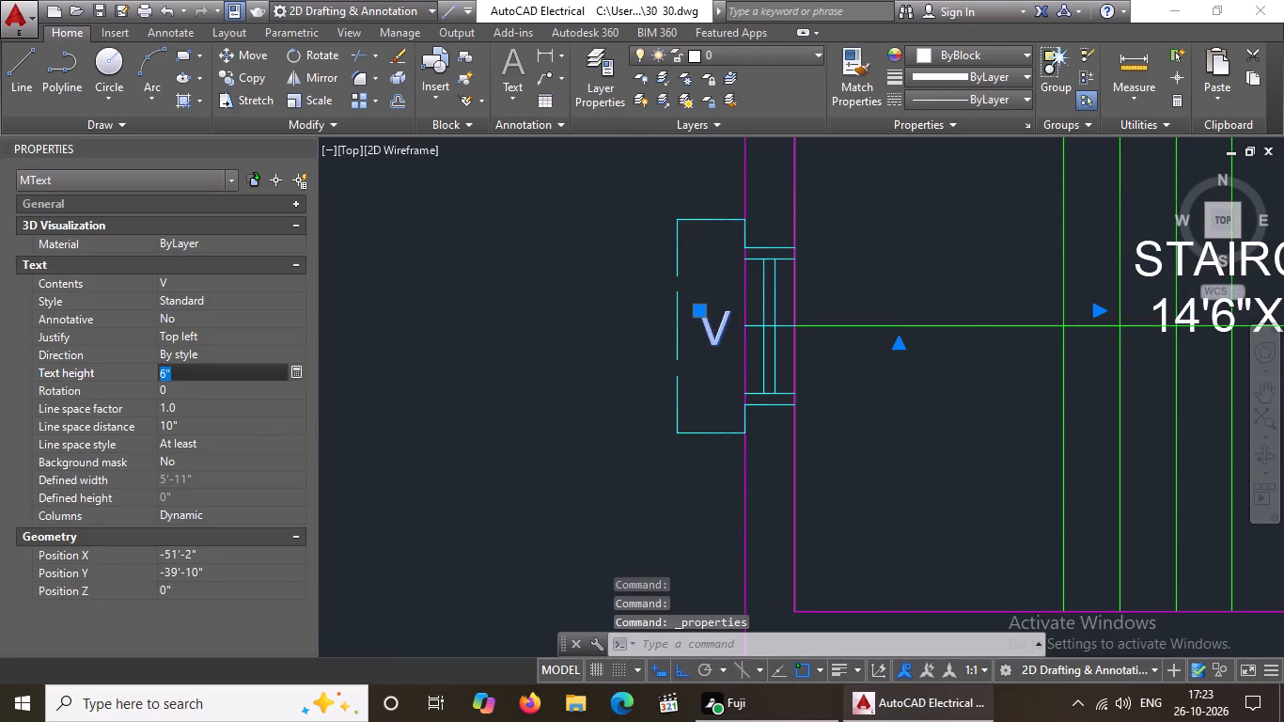
key("BackSpace")
key("BackSpace")
key("8")
key("shift+quotedbl")
key("Return")
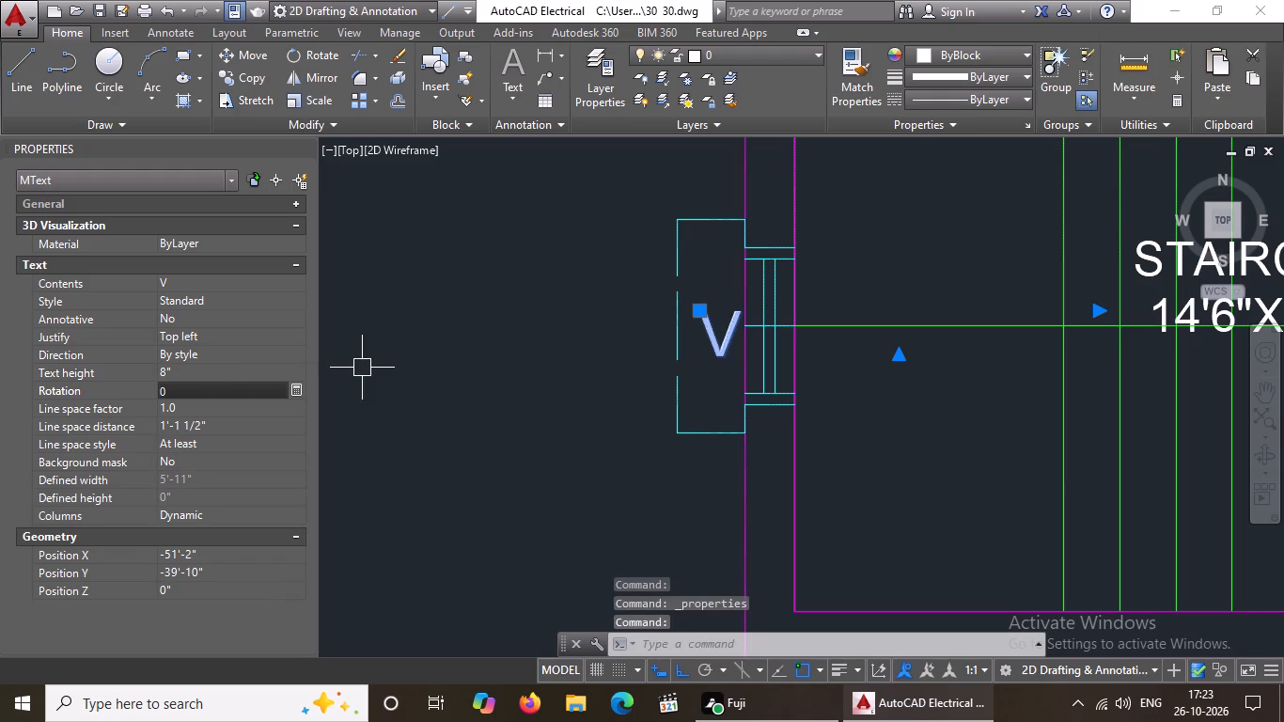
scroll(364, 368, "down", 2)
scroll(437, 344, "down", 1)
key("Escape")
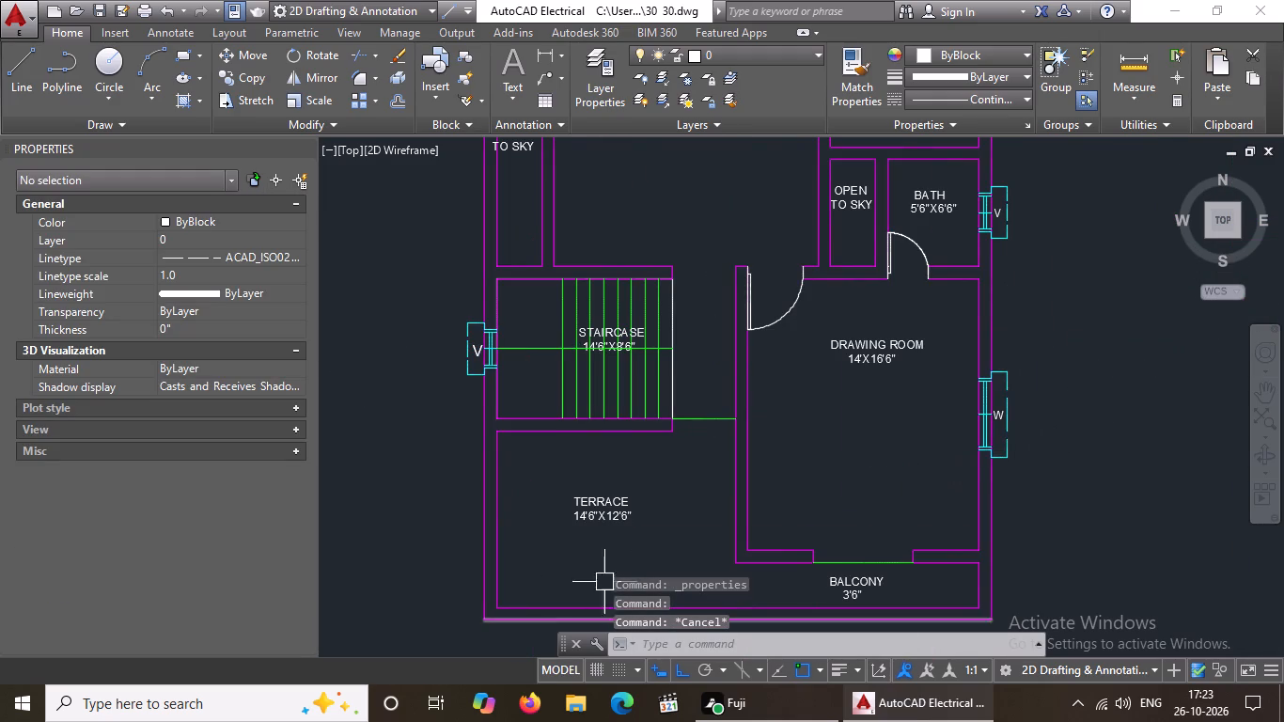
Set the text height of the W label at the west bedroom's window to 8".
scroll(708, 527, "down", 1)
middle_click_drag(595, 544, 598, 606)
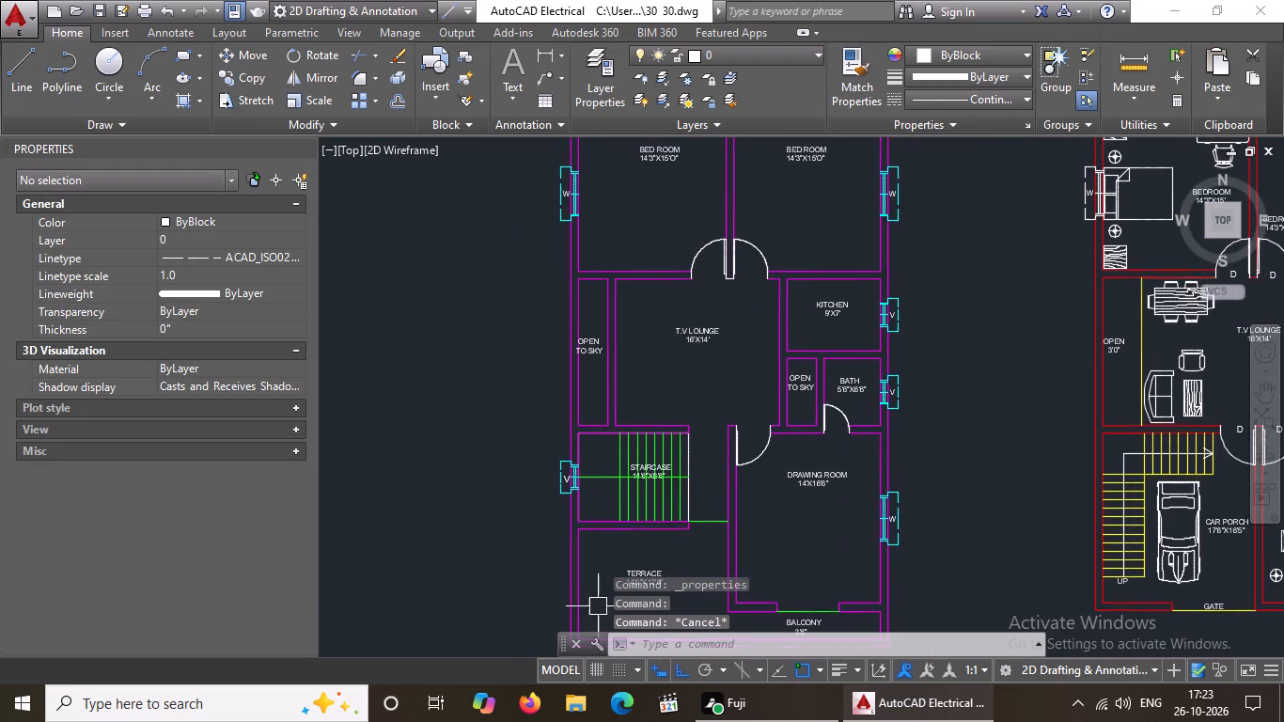
middle_click_drag(575, 245, 581, 475)
scroll(574, 400, "up", 3)
left_click(560, 492)
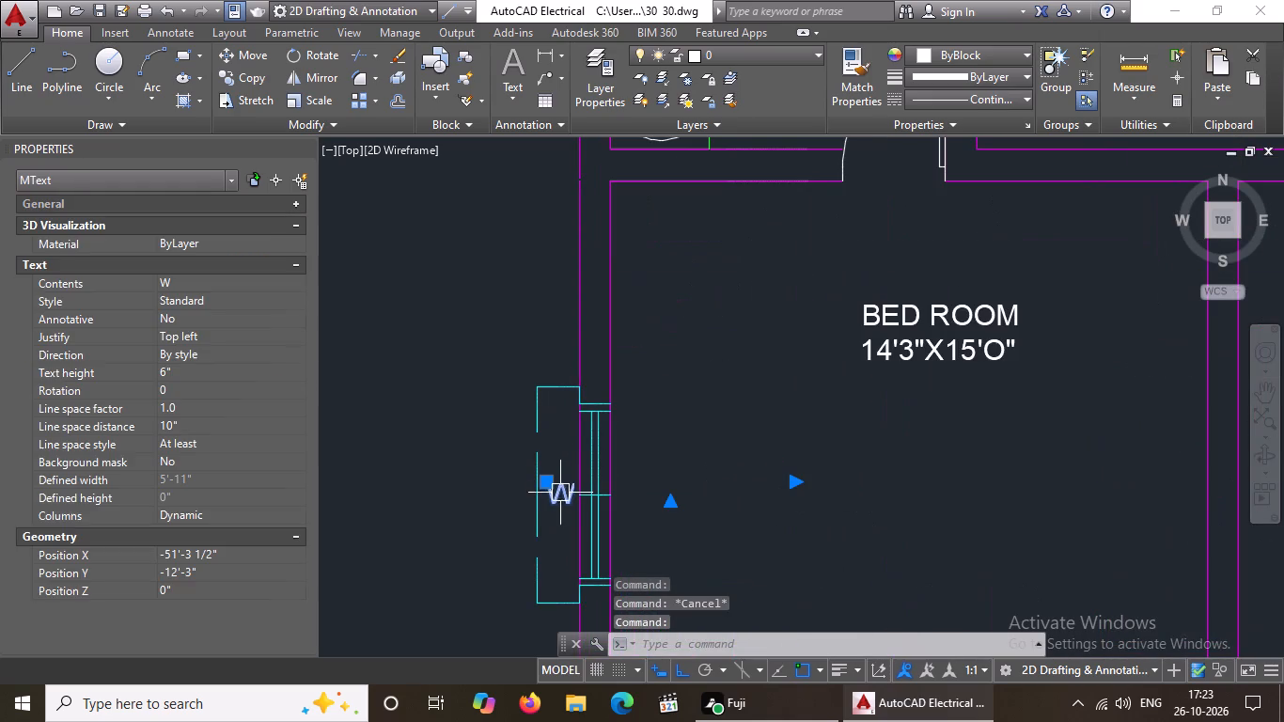
left_click(199, 370)
key("BackSpace")
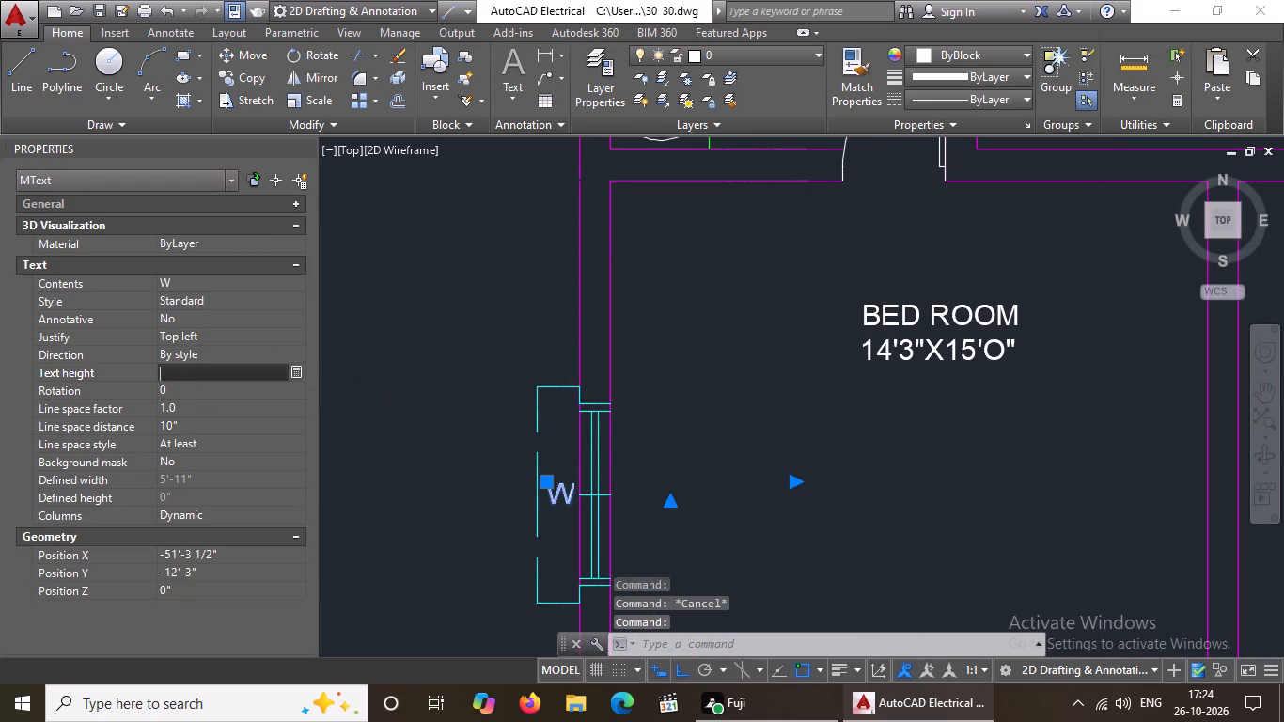
key("BackSpace")
key("8")
key("shift+quotedbl")
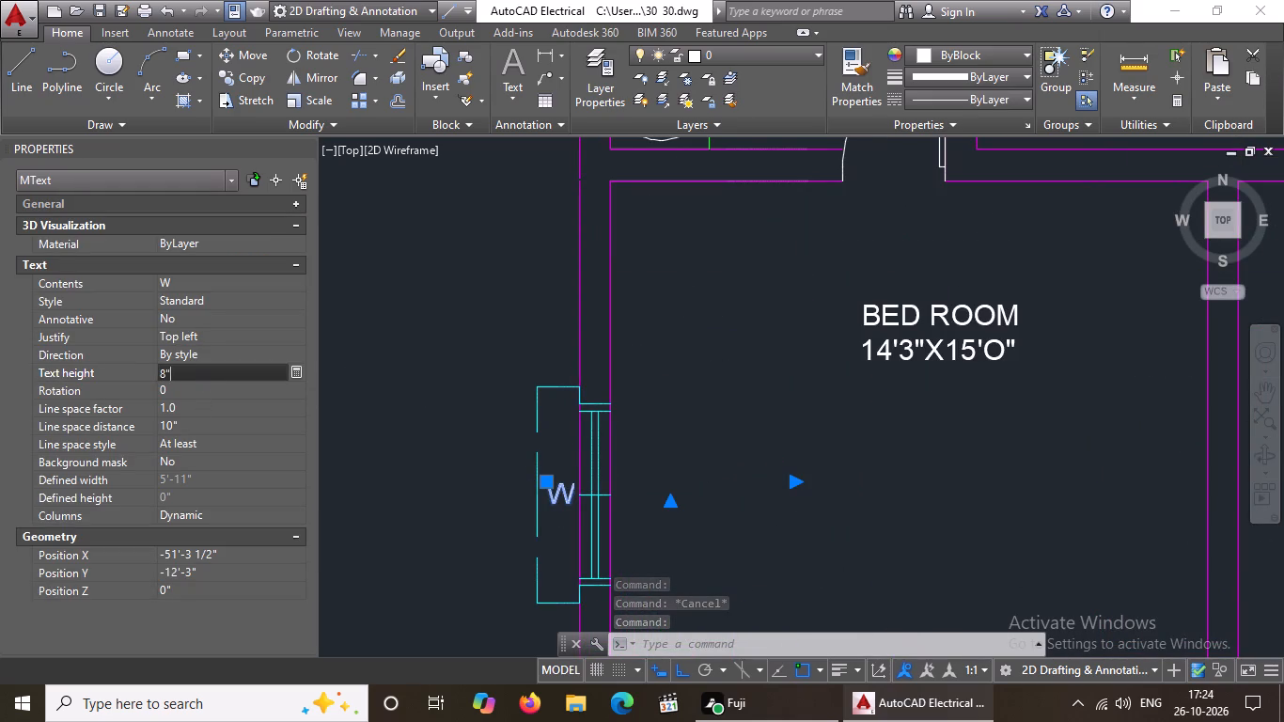
key("Return")
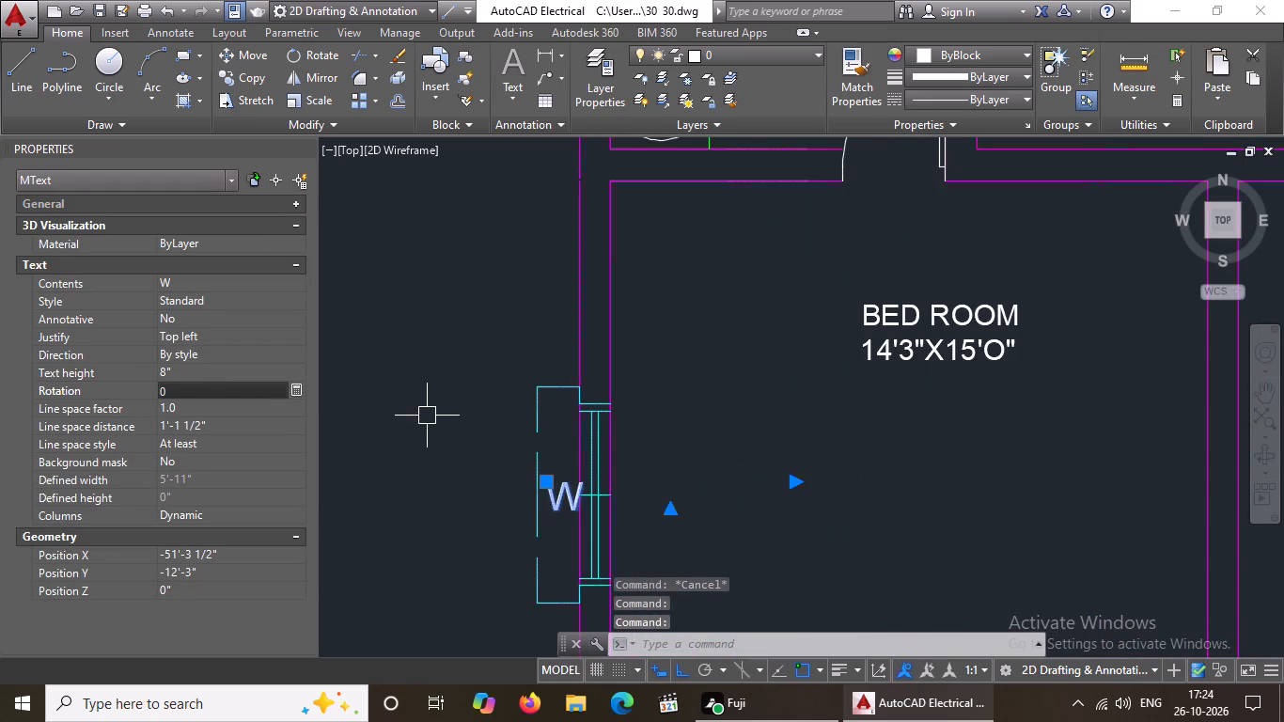
key("Escape")
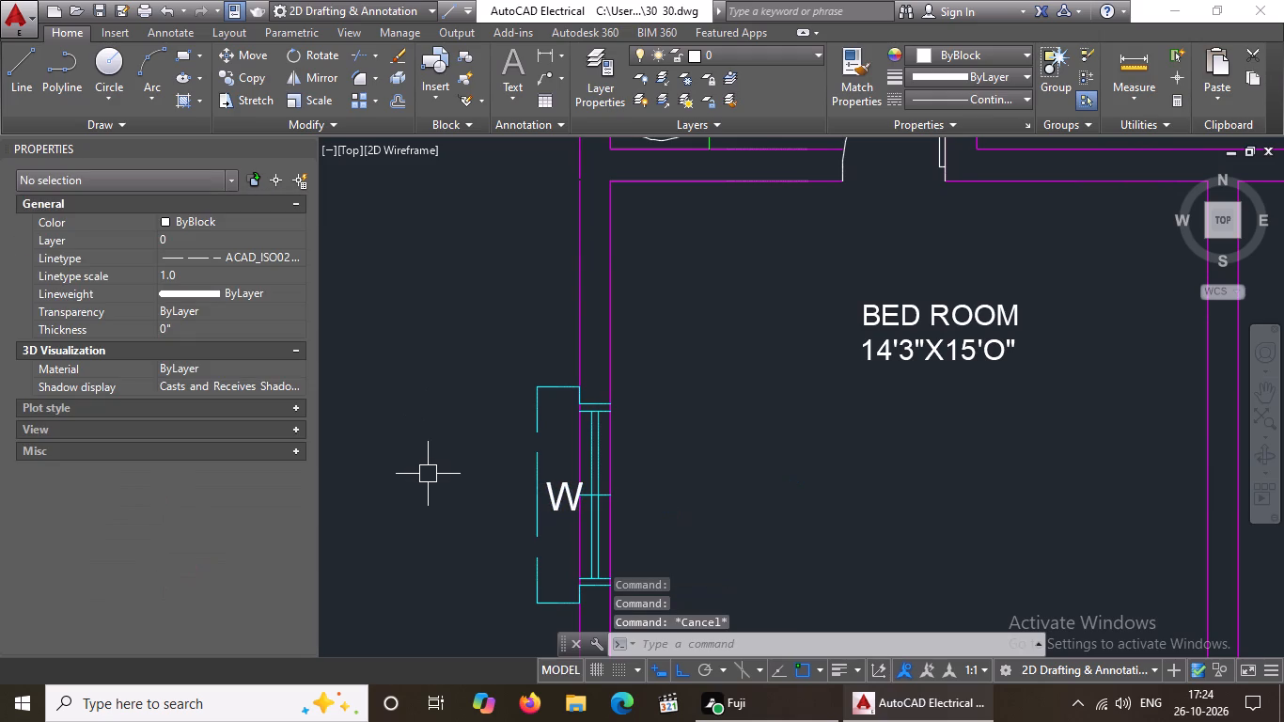
Move the west bedroom window's W label about 1 1/2" west so it sits inside the projecting window outline.
scroll(576, 513, "up", 2)
left_click(567, 478)
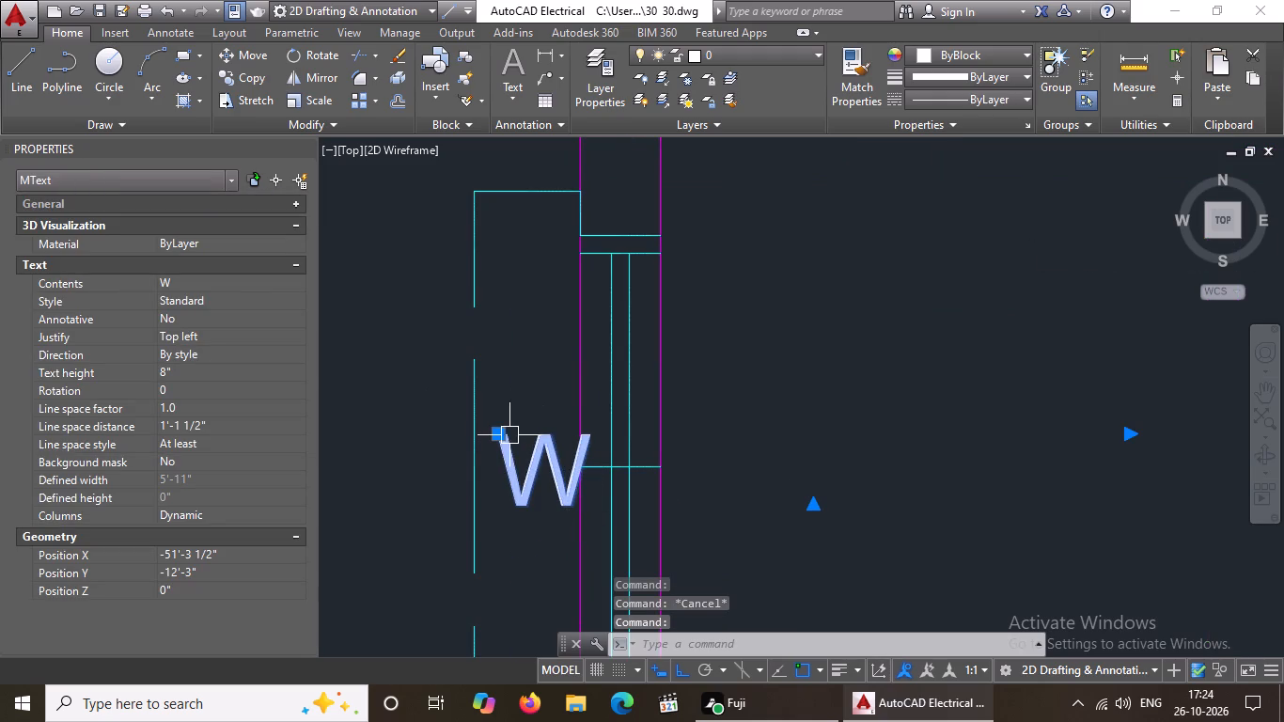
left_click(497, 433)
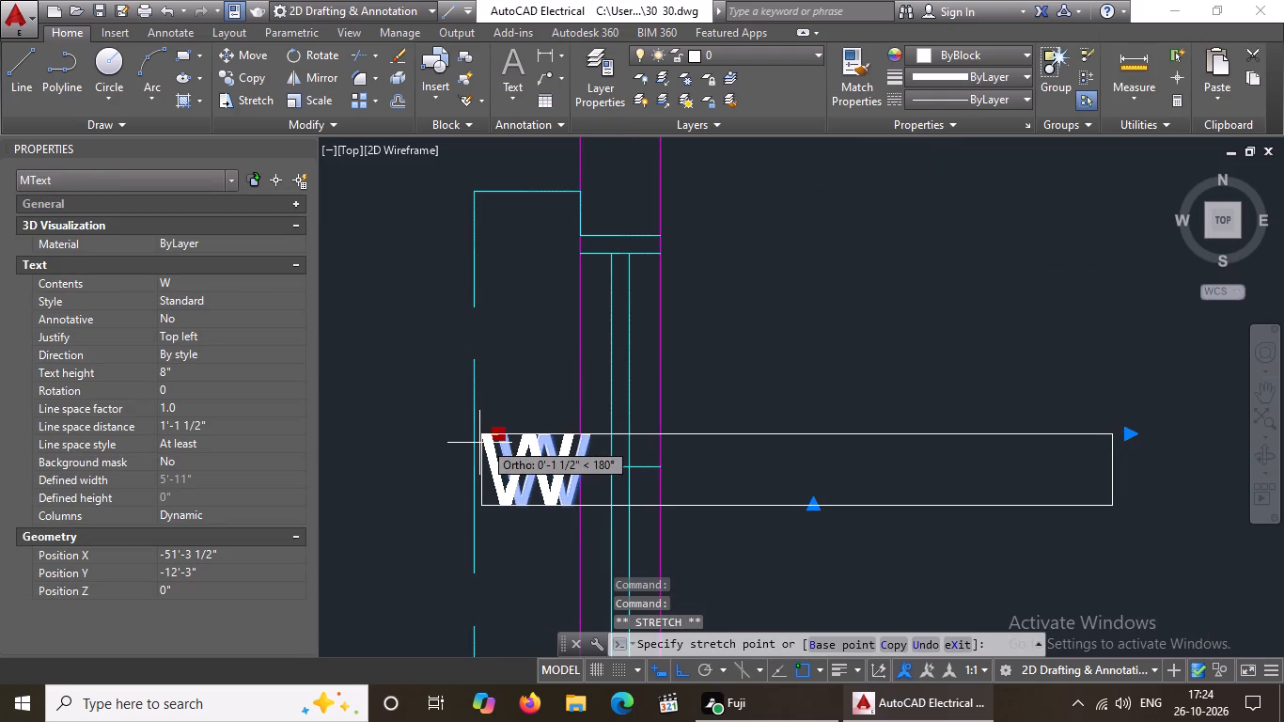
left_click(481, 441)
scroll(560, 480, "down", 2)
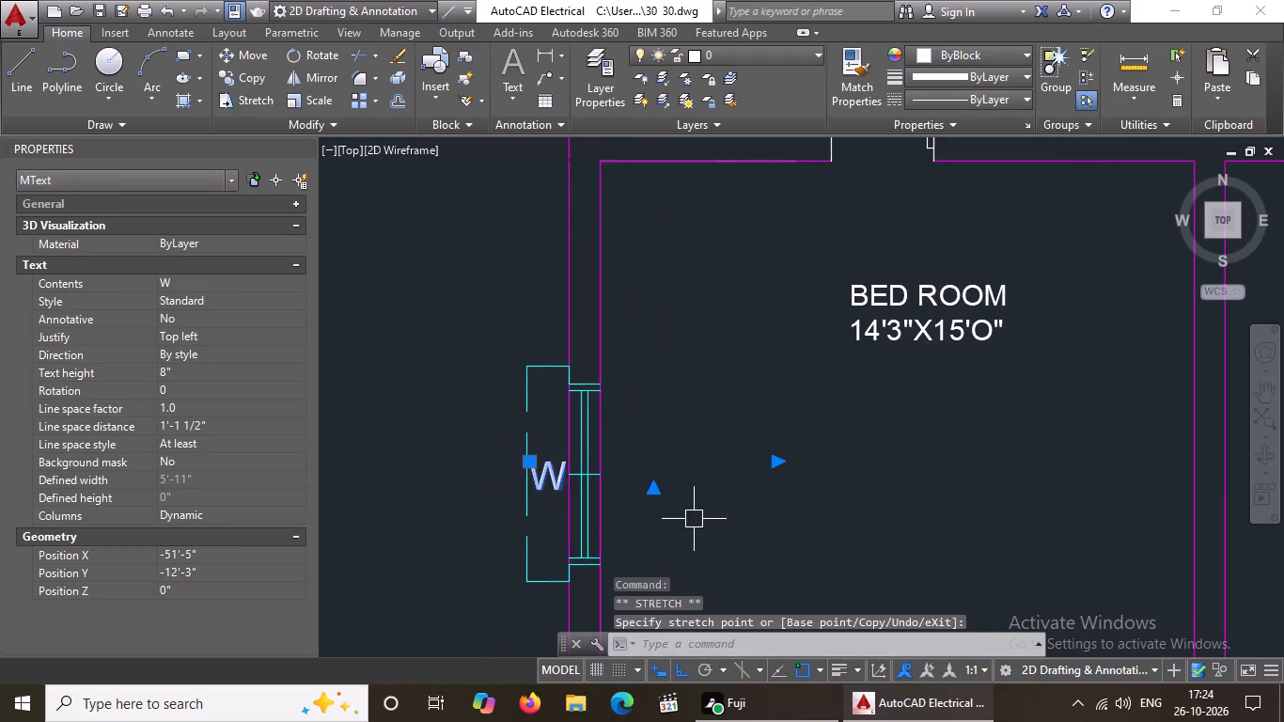
Set the text height of the V label at the northwest bath's ventilator to 8".
key("Escape")
scroll(725, 516, "down", 5)
scroll(749, 414, "up", 6)
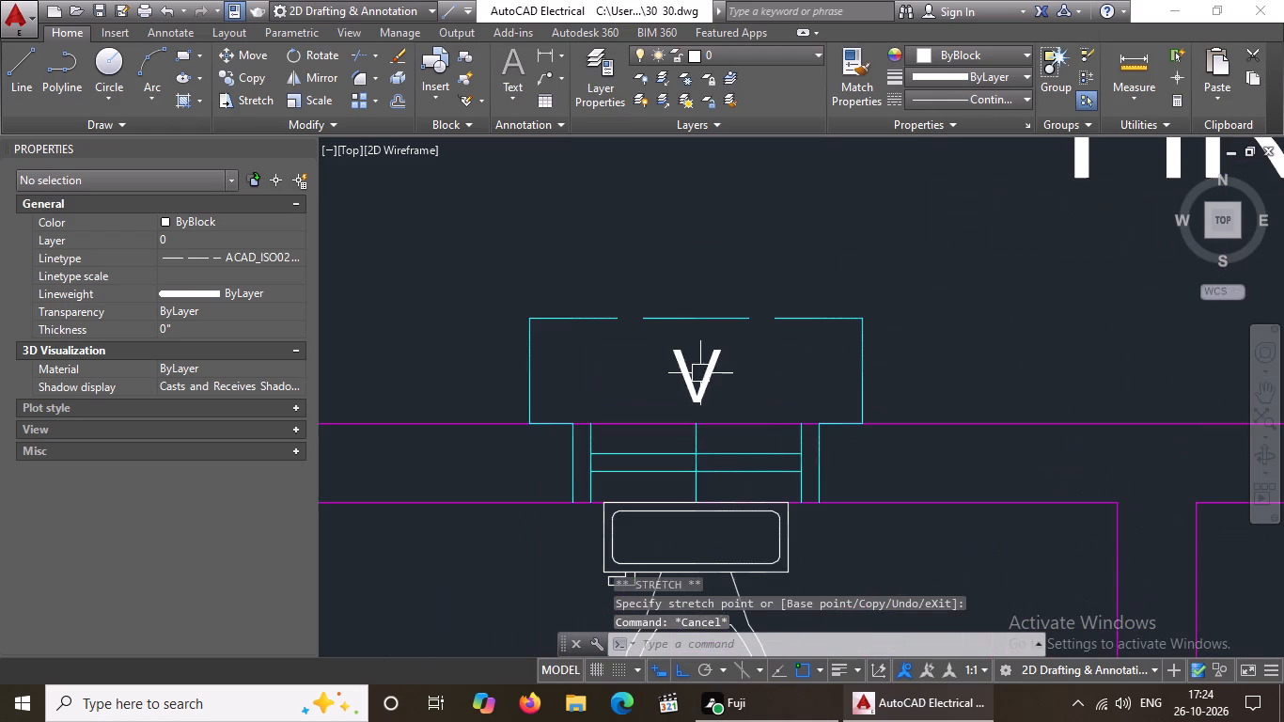
left_click(695, 388)
left_click(196, 372)
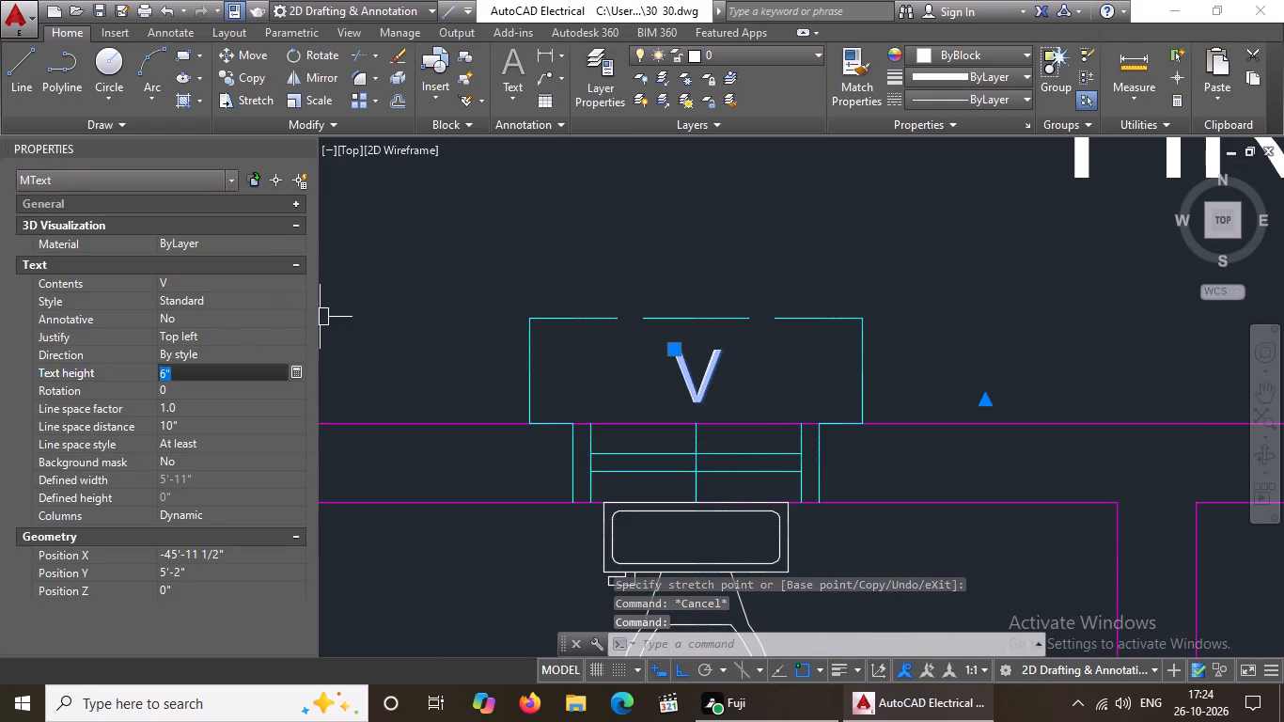
key("BackSpace")
key("BackSpace")
key("8")
key("shift+quotedbl")
key("Return")
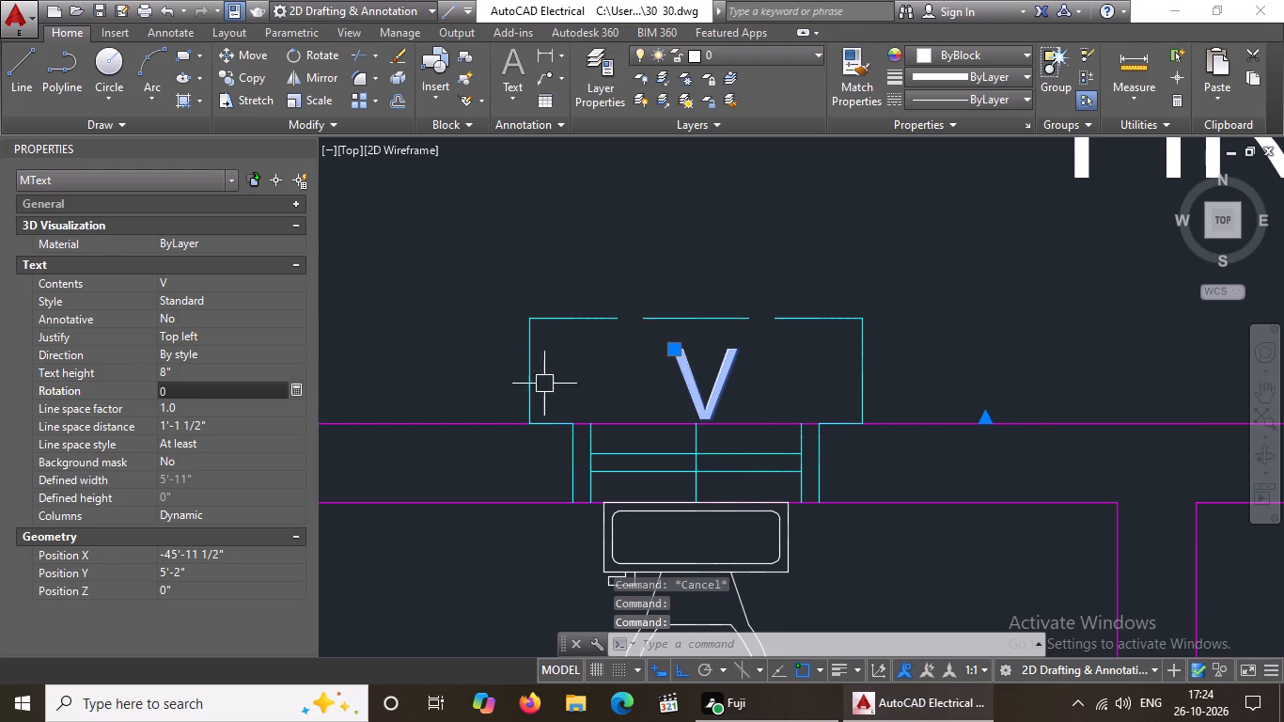
Move the northwest bath ventilator's V label about 2" north so it sits centrally inside the projecting outline.
left_click(676, 352)
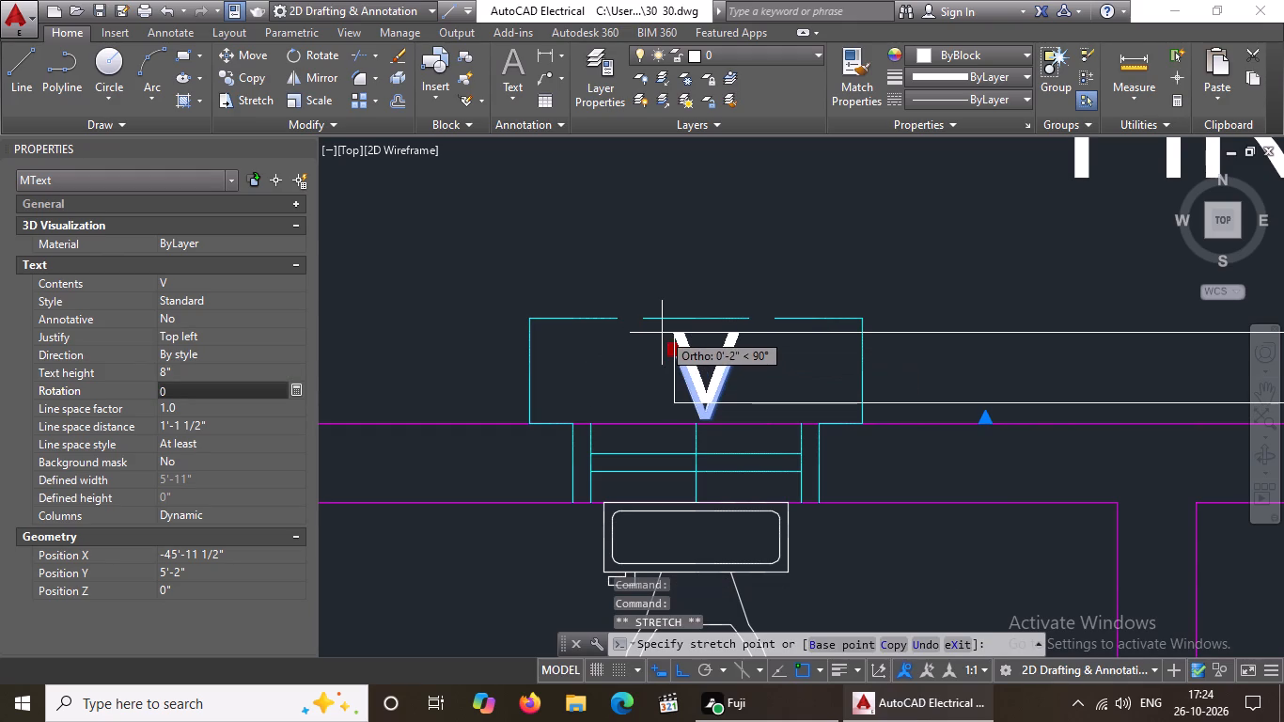
left_click(663, 333)
scroll(665, 335, "down", 3)
key("Escape")
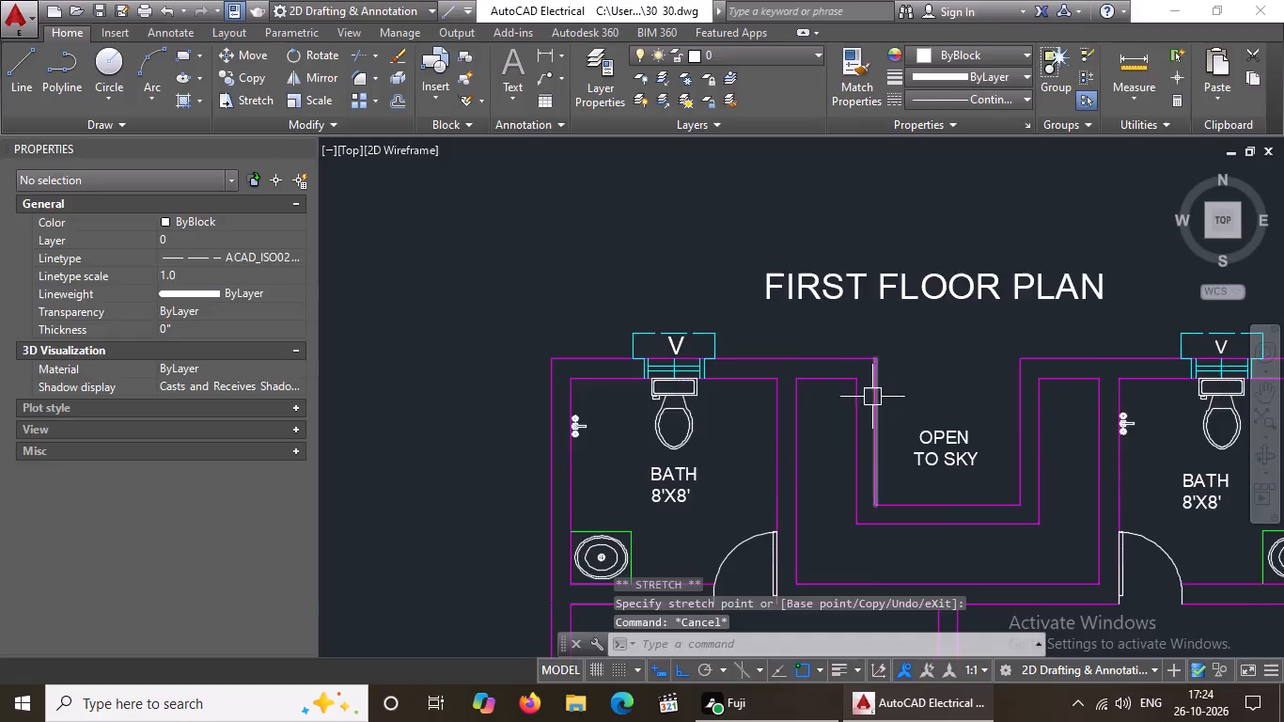
Set the text height of the V label at the northeast bath's ventilator to 8".
scroll(817, 398, "down", 1)
scroll(1104, 376, "up", 2)
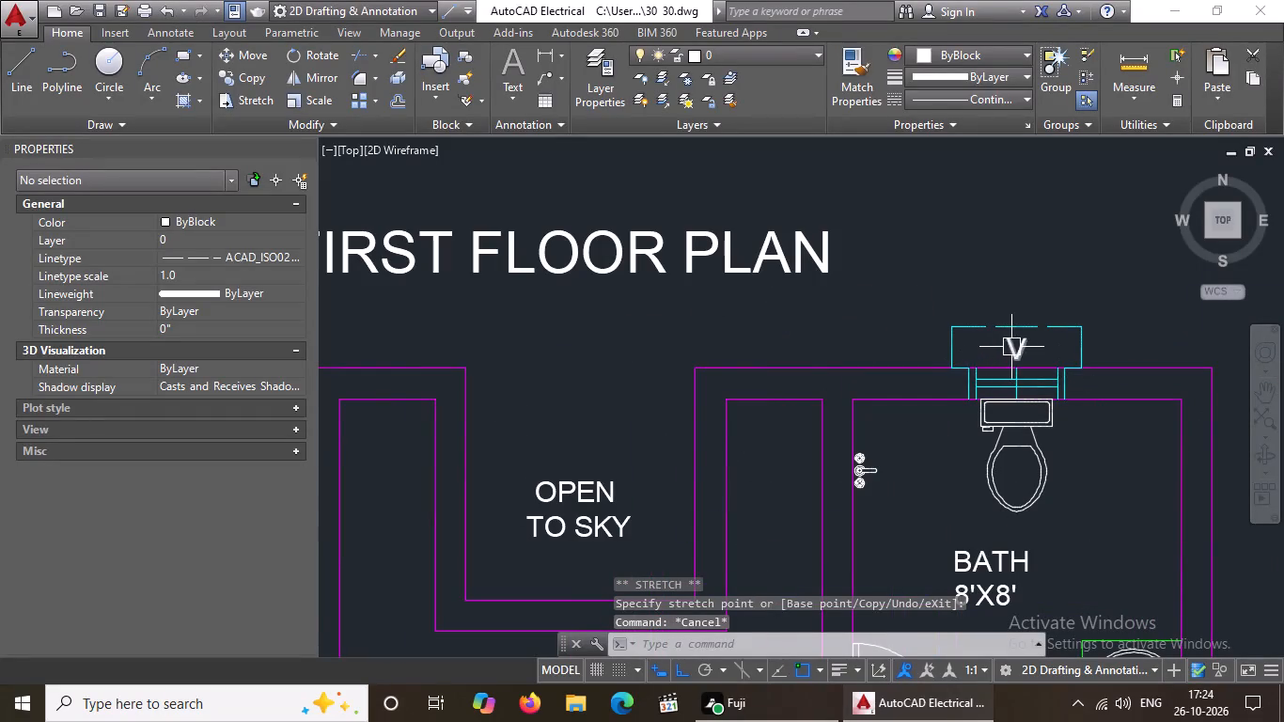
left_click(1011, 347)
left_click(181, 368)
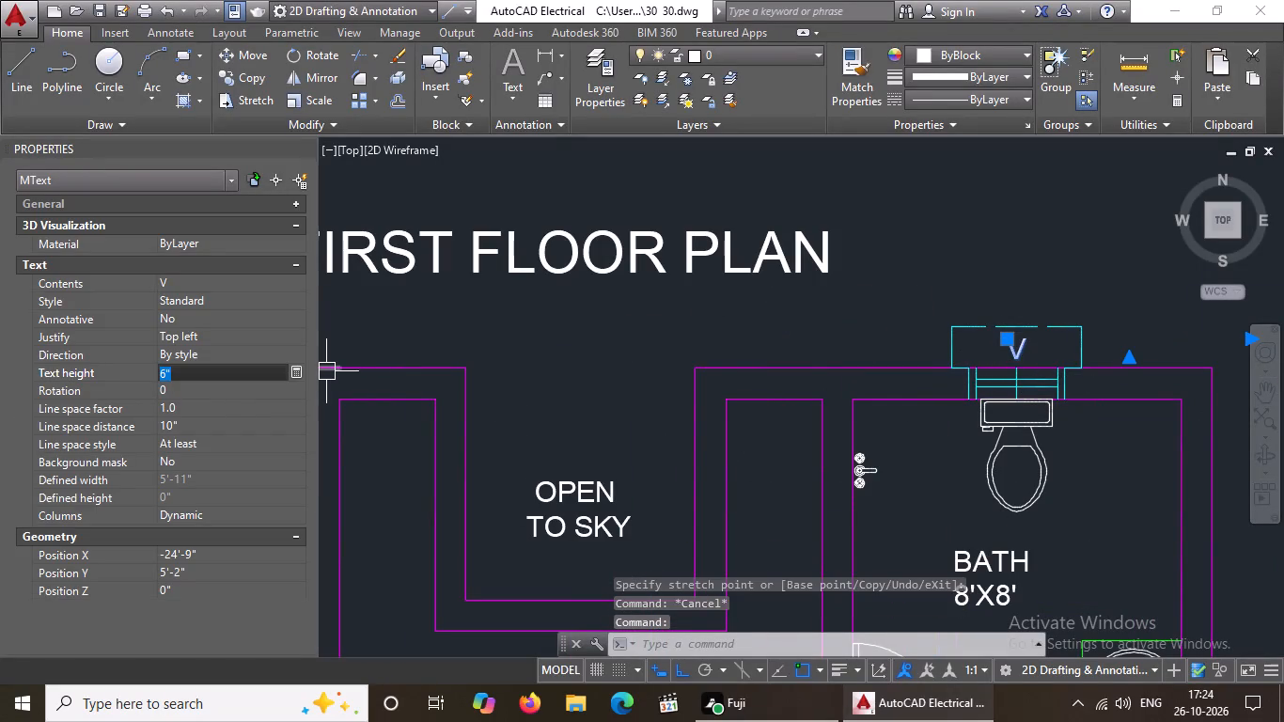
key("BackSpace")
key("BackSpace")
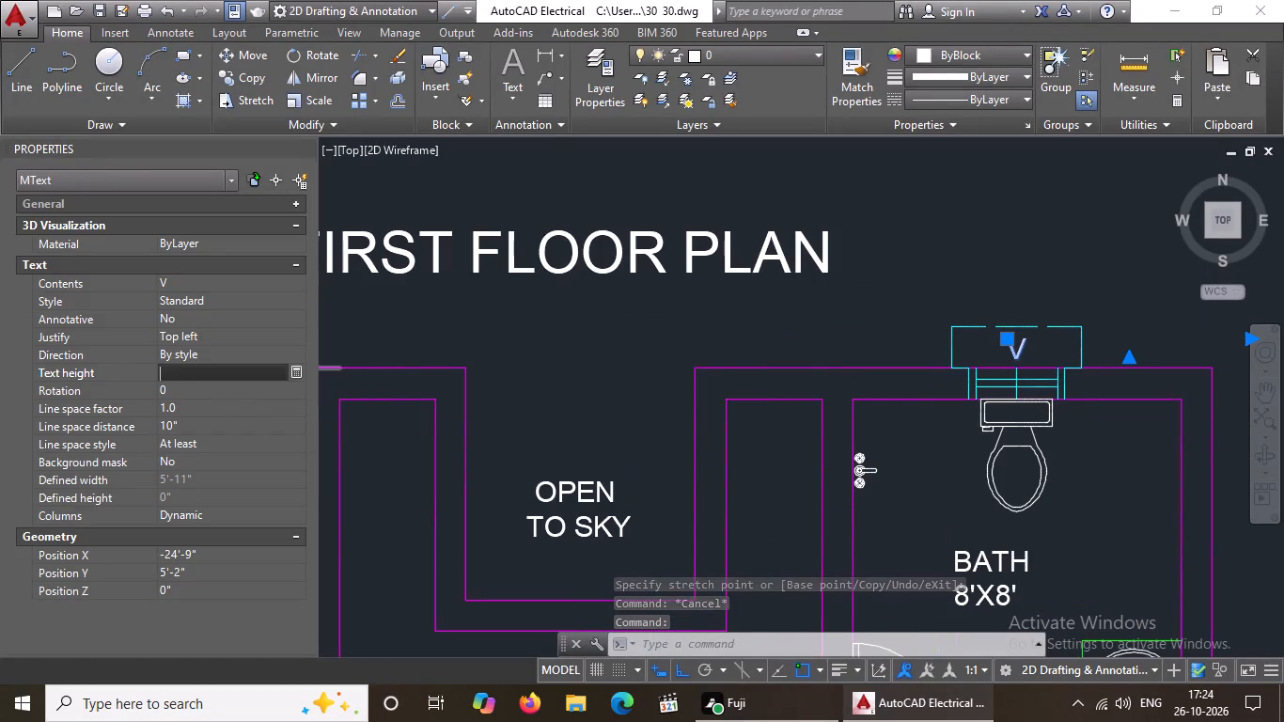
key("8")
key("shift+quotedbl")
key("Return")
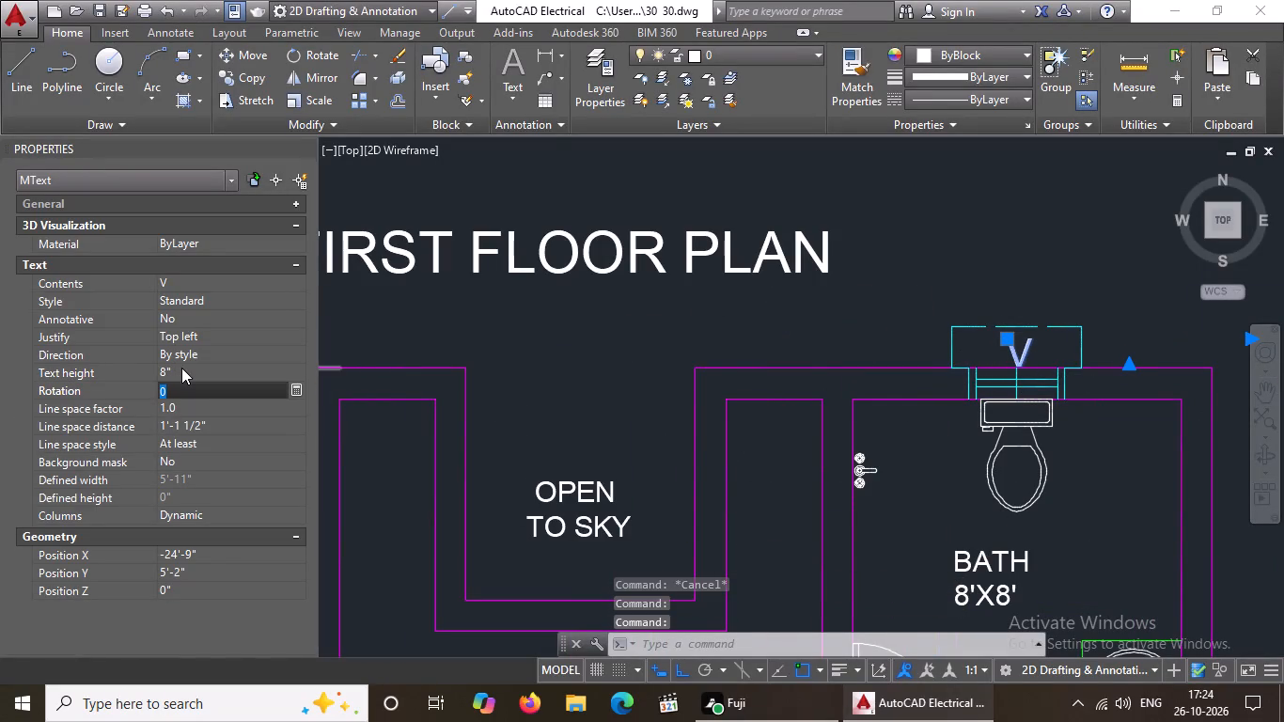
key("Escape")
Move the northeast bath ventilator's V label slightly north so it sits clear of the wall inside its outline.
scroll(1034, 363, "up", 2)
left_click(990, 348)
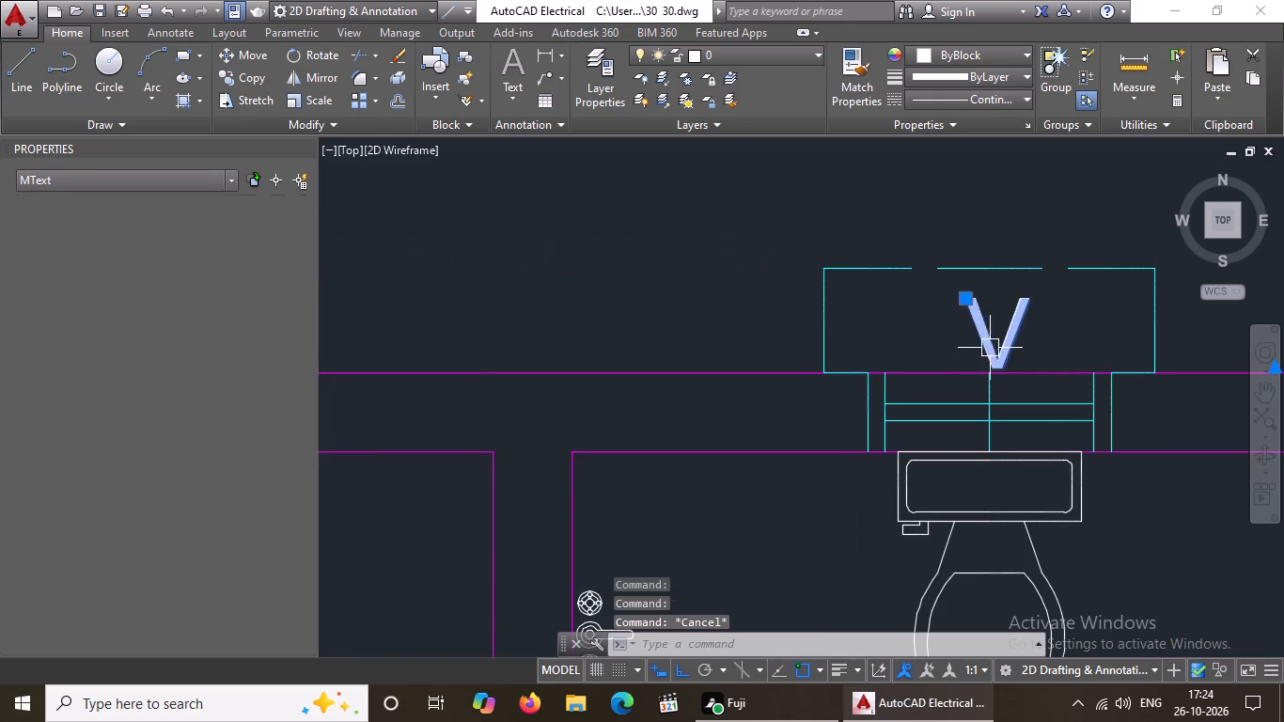
left_click(962, 297)
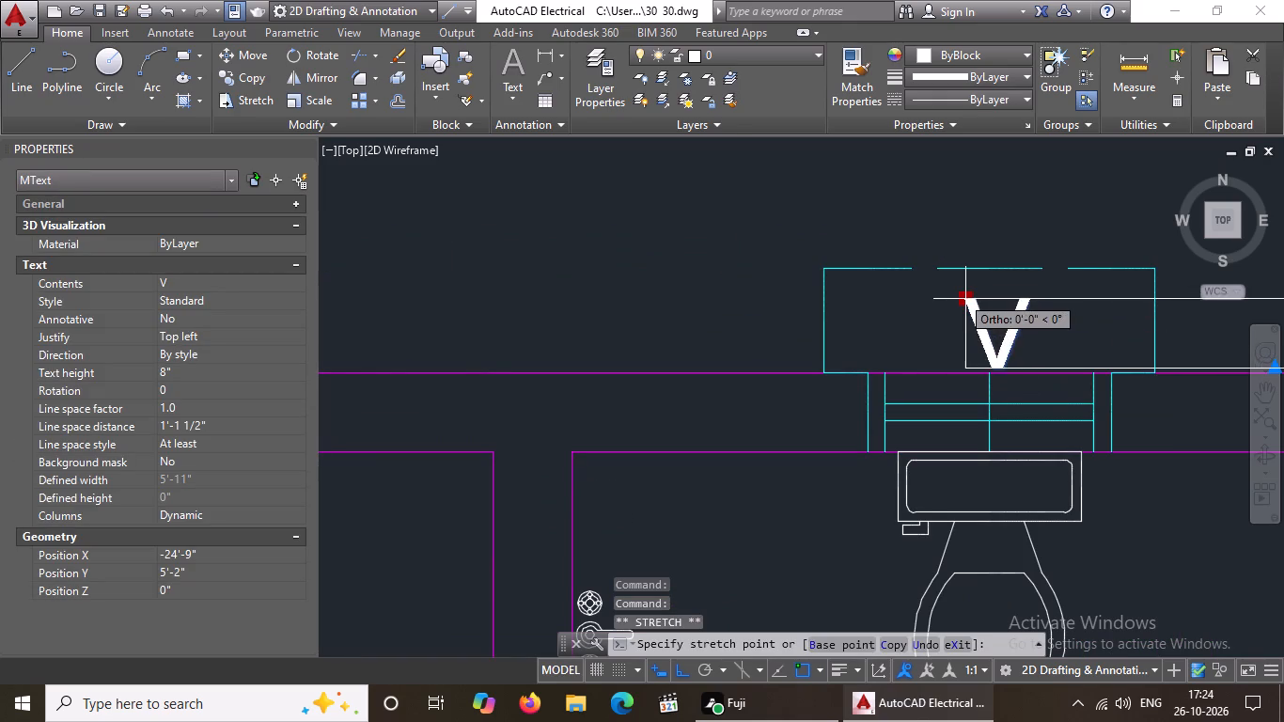
left_click(961, 289)
scroll(961, 291, "down", 3)
key("Escape")
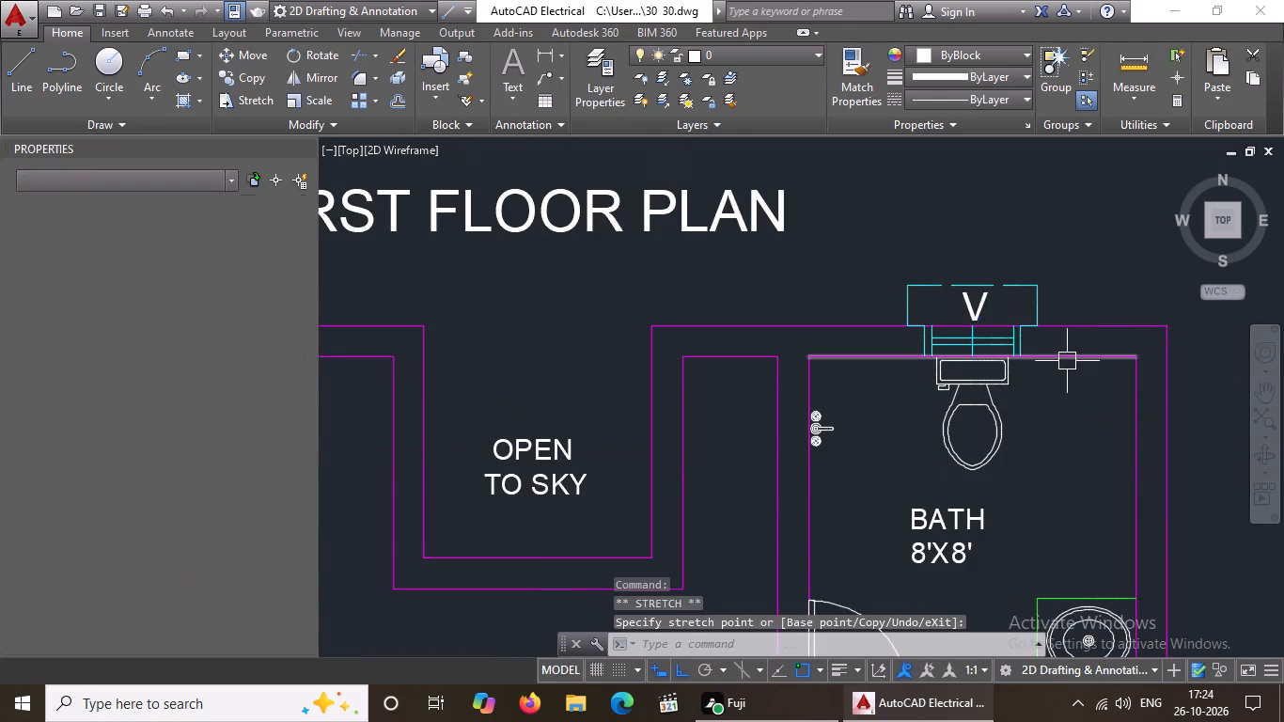
Set the text height of the W label at the east bedroom's window to 8".
scroll(1068, 363, "down", 2)
scroll(1100, 444, "down", 2)
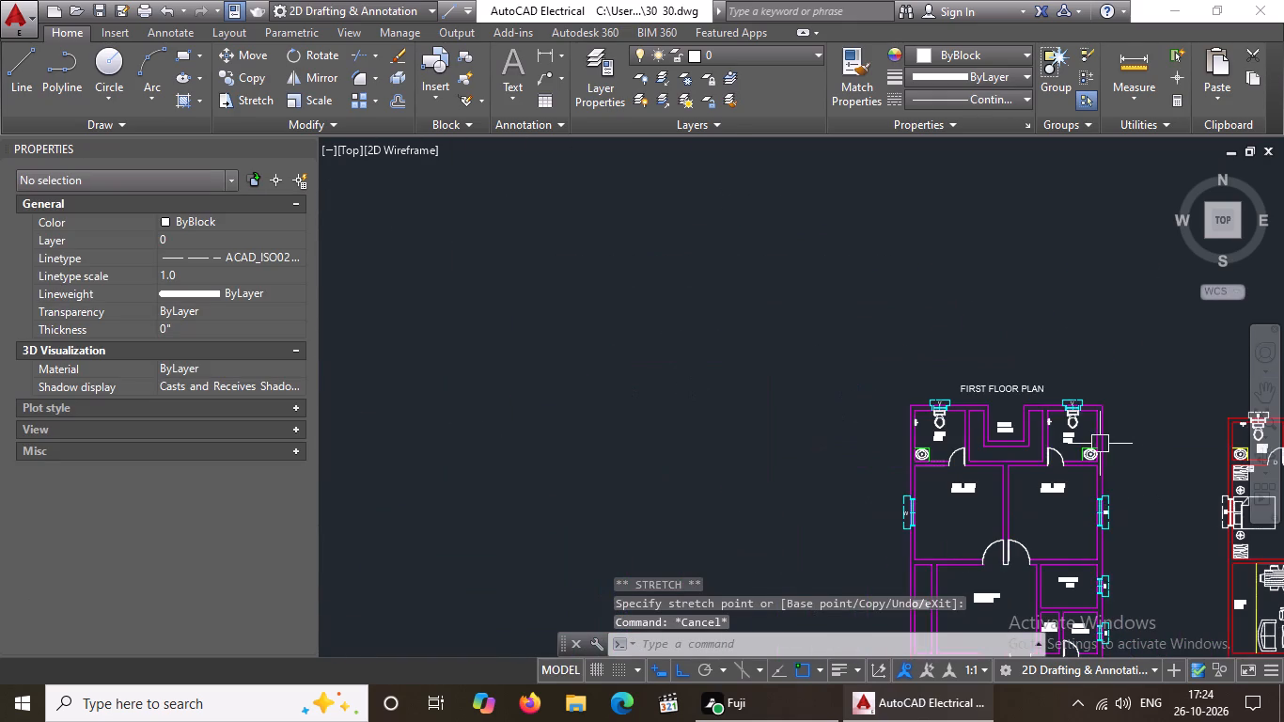
scroll(1112, 575, "up", 2)
scroll(1084, 418, "up", 2)
left_click(1096, 429)
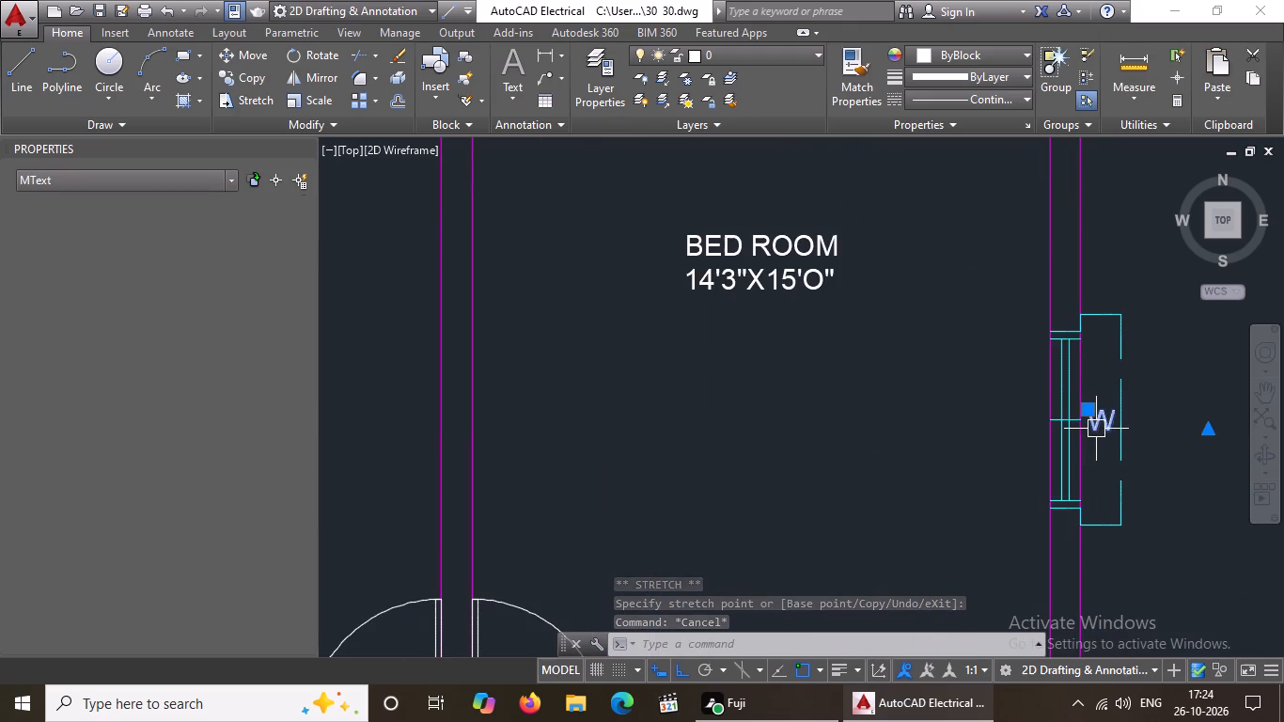
left_click(202, 370)
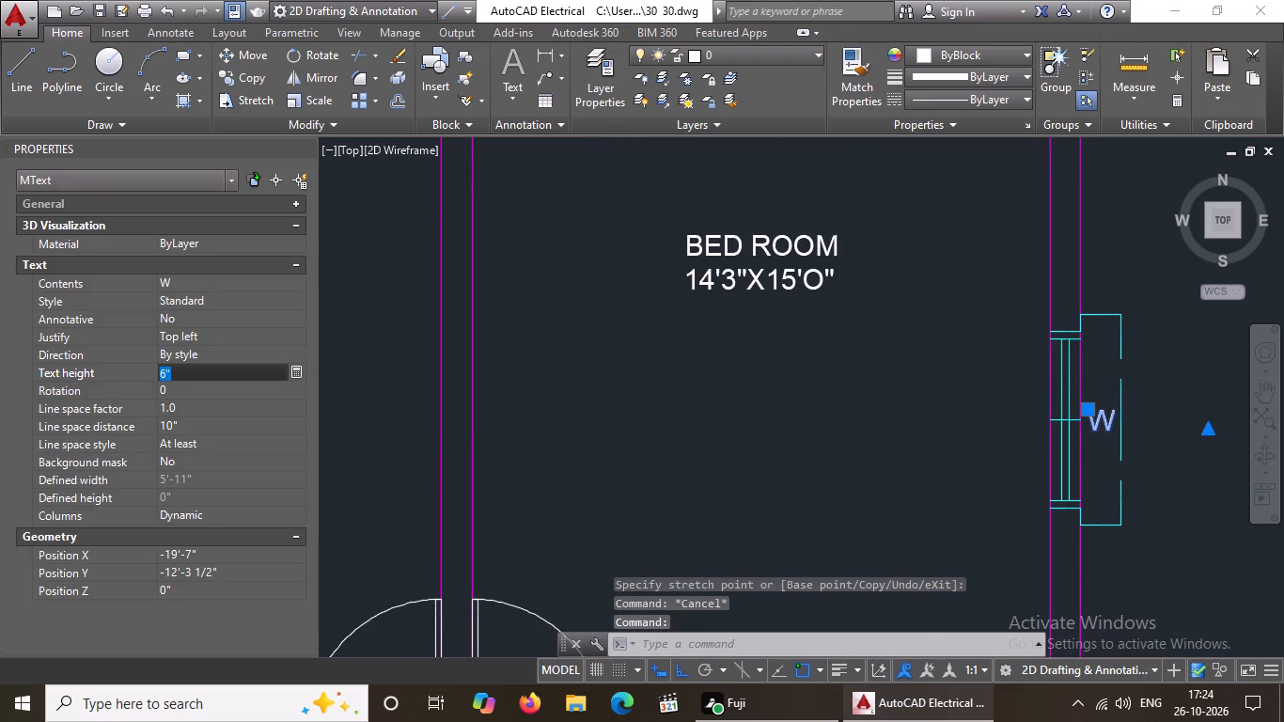
key("BackSpace")
key("BackSpace")
key("8")
key("shift+quotedbl")
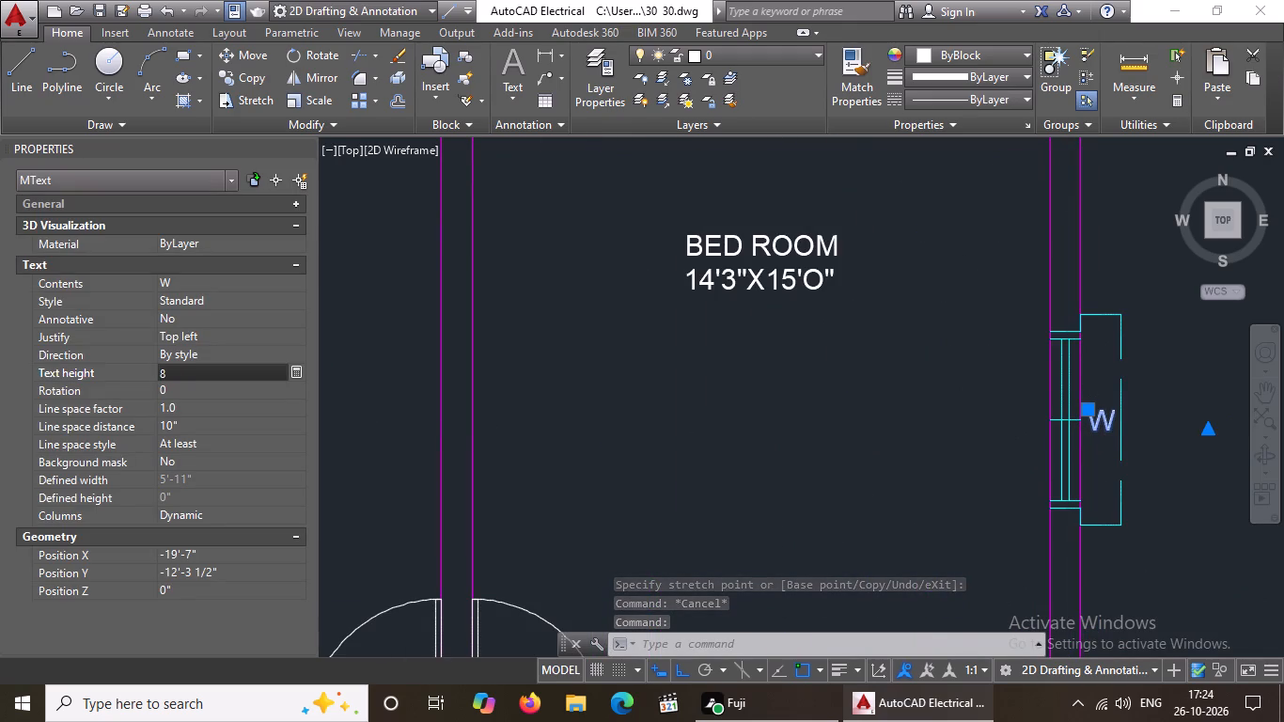
key("Return")
Move the east bedroom window's W label about 1" west so it sits inside the projecting window outline.
scroll(1190, 432, "up", 3)
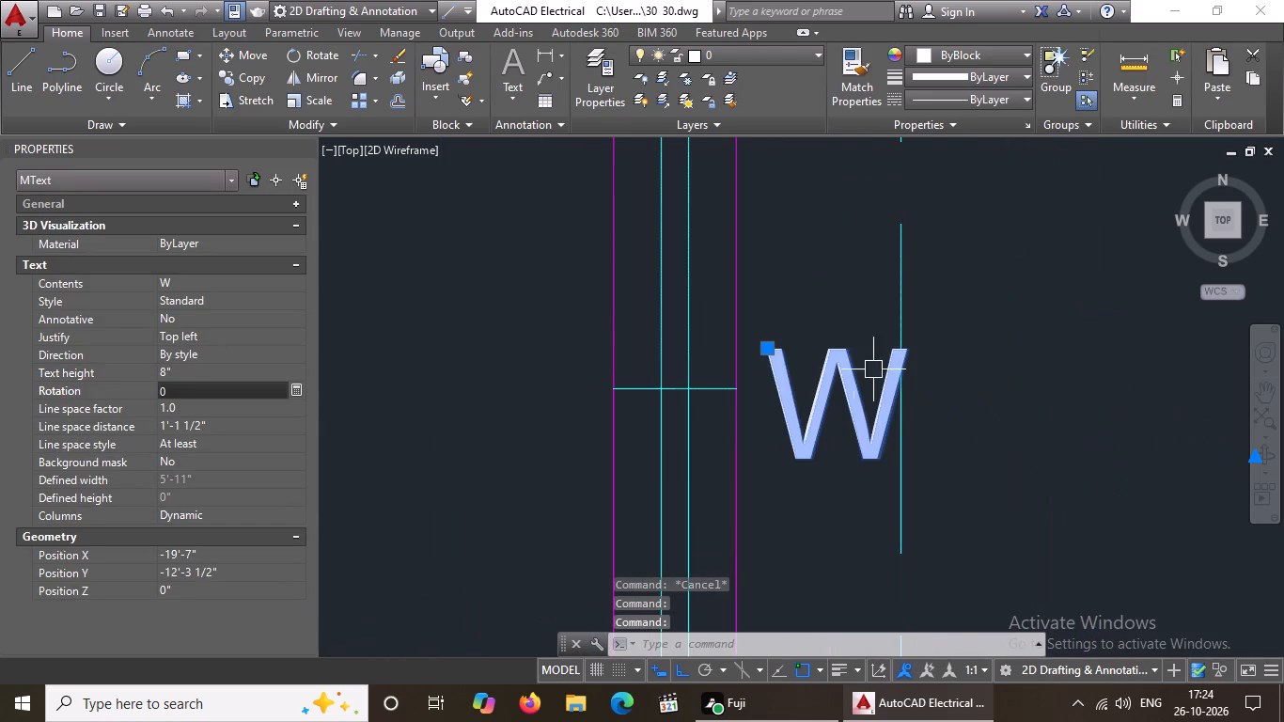
left_click(764, 349)
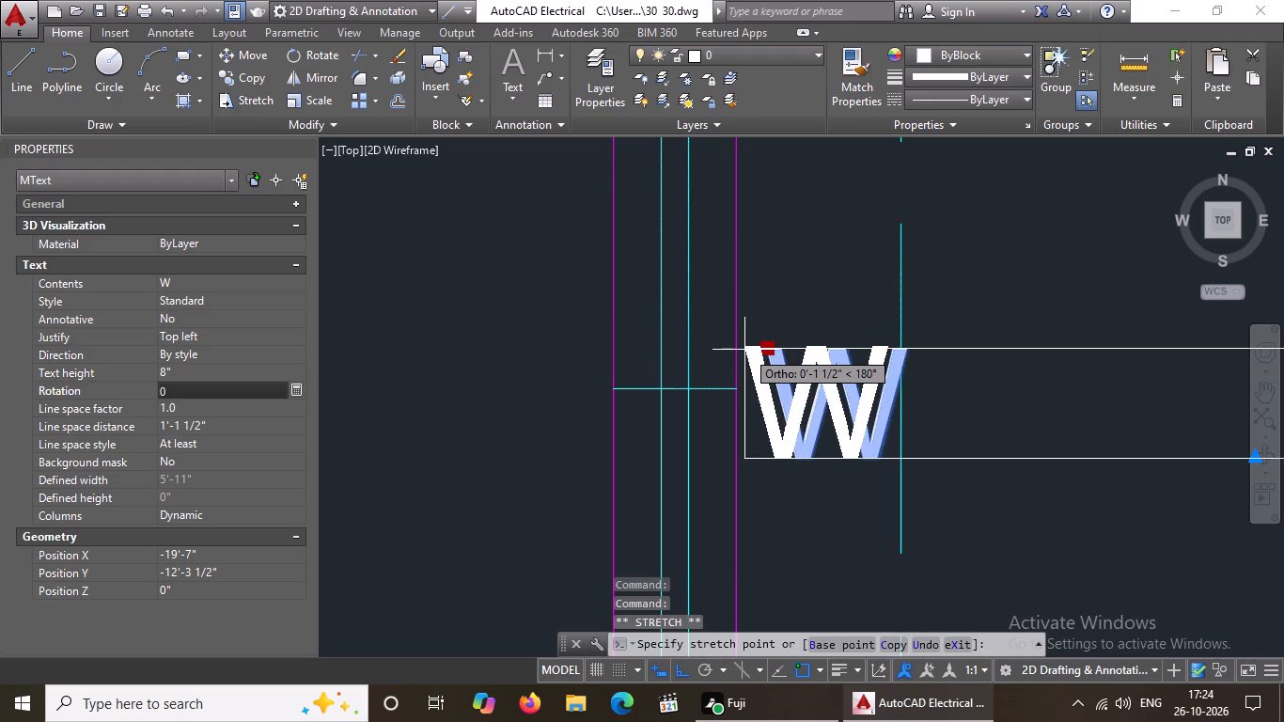
left_click(744, 350)
scroll(759, 347, "down", 2)
scroll(765, 355, "up", 3)
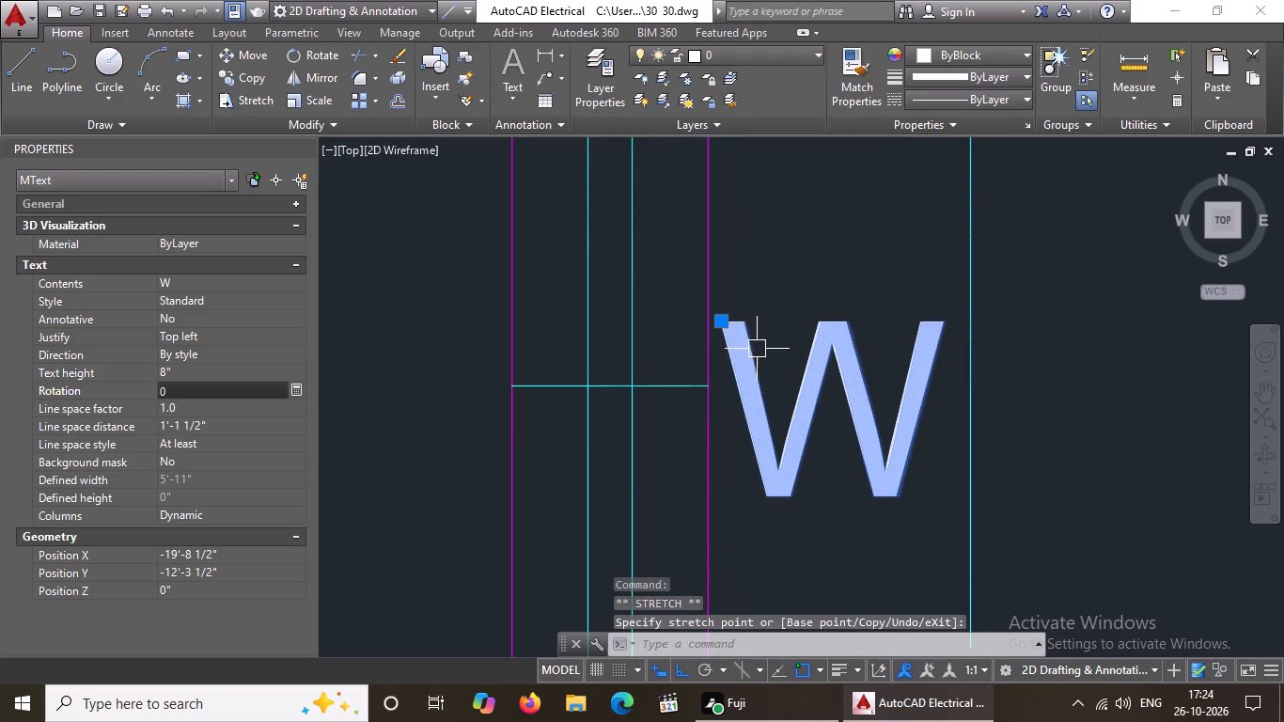
left_click(720, 318)
left_click(730, 318)
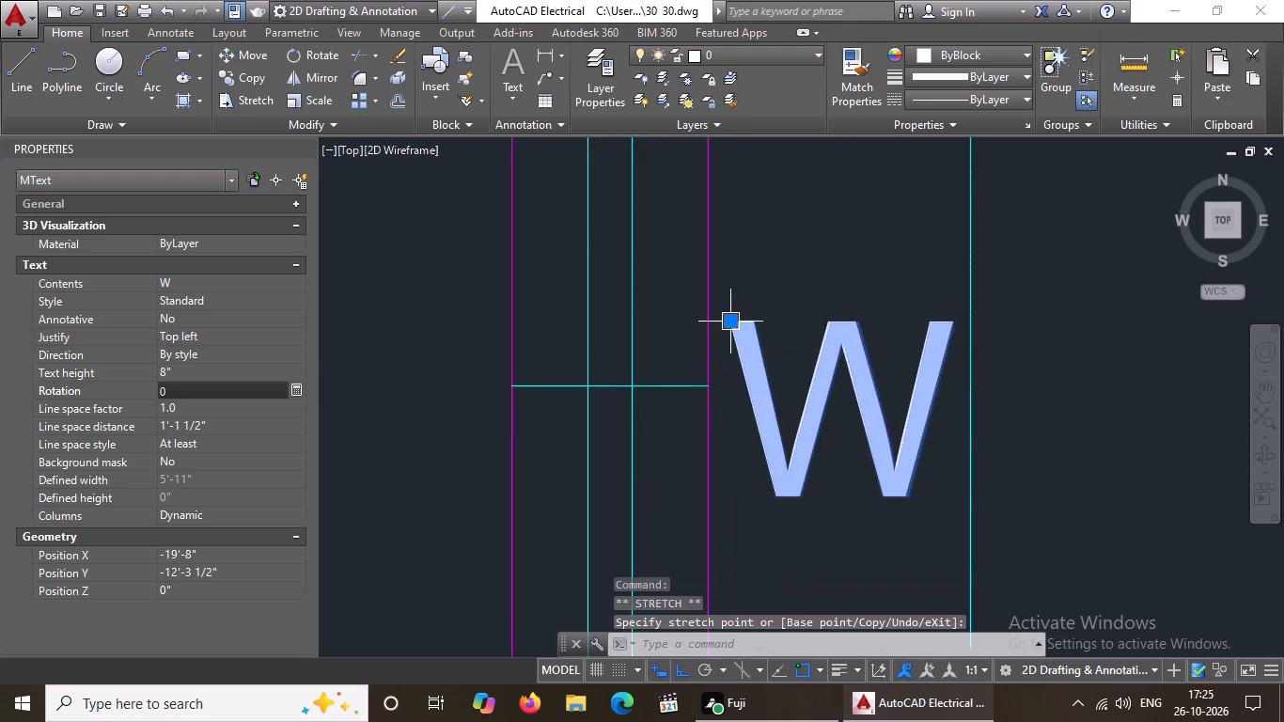
scroll(730, 318, "down", 5)
scroll(812, 371, "down", 2)
middle_click_drag(817, 375, 912, 423)
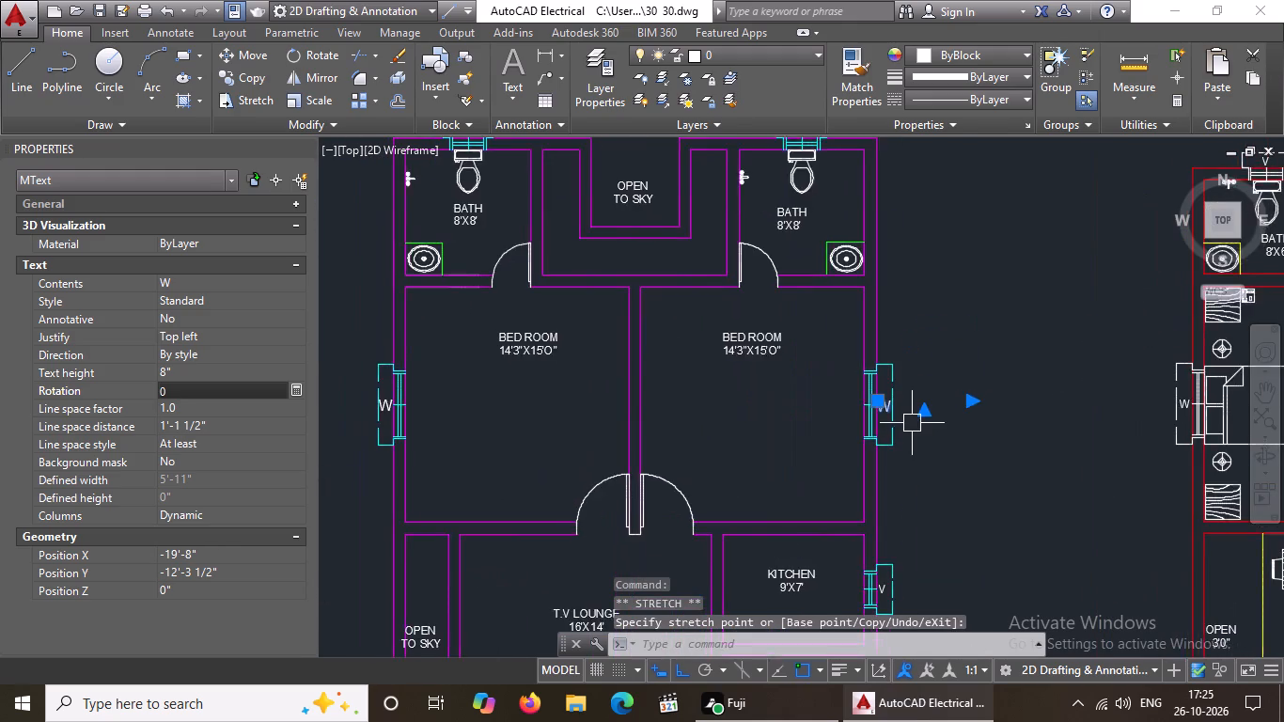
scroll(912, 423, "down", 1)
key("Escape")
Set the text height of the V label at the kitchen's ventilator to 8".
scroll(917, 542, "up", 2)
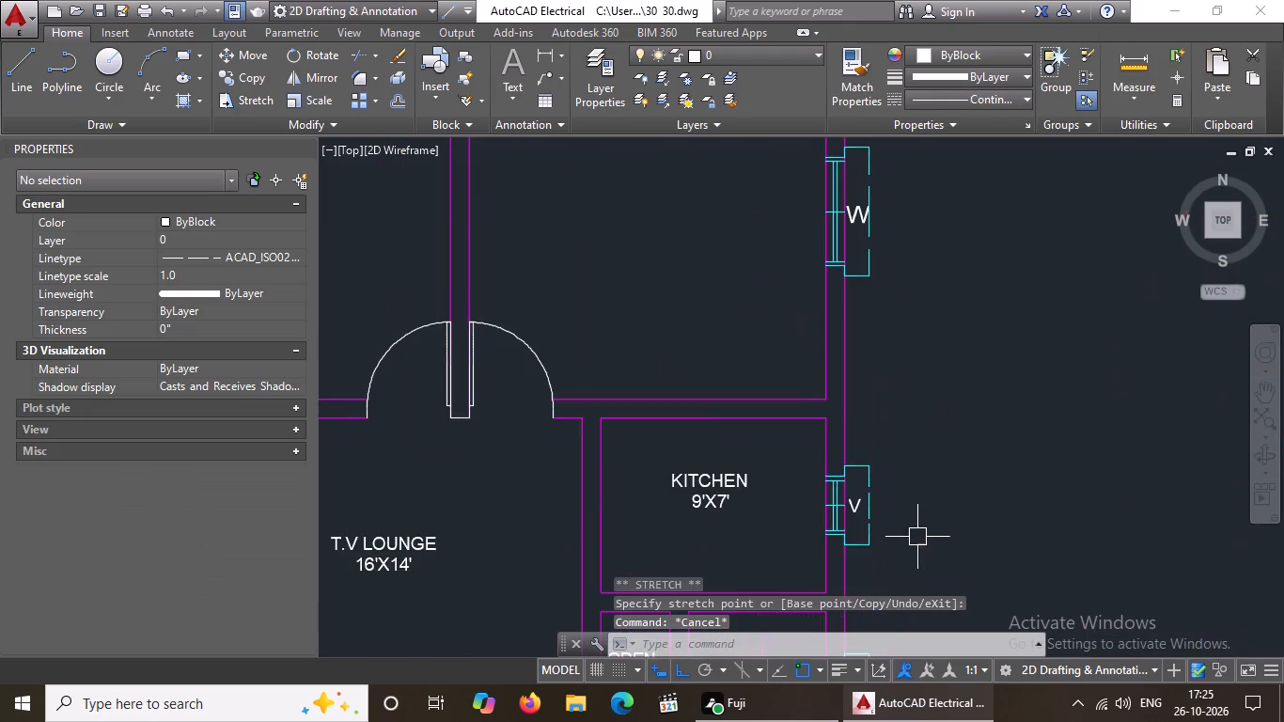
scroll(834, 527, "up", 3)
left_click(913, 445)
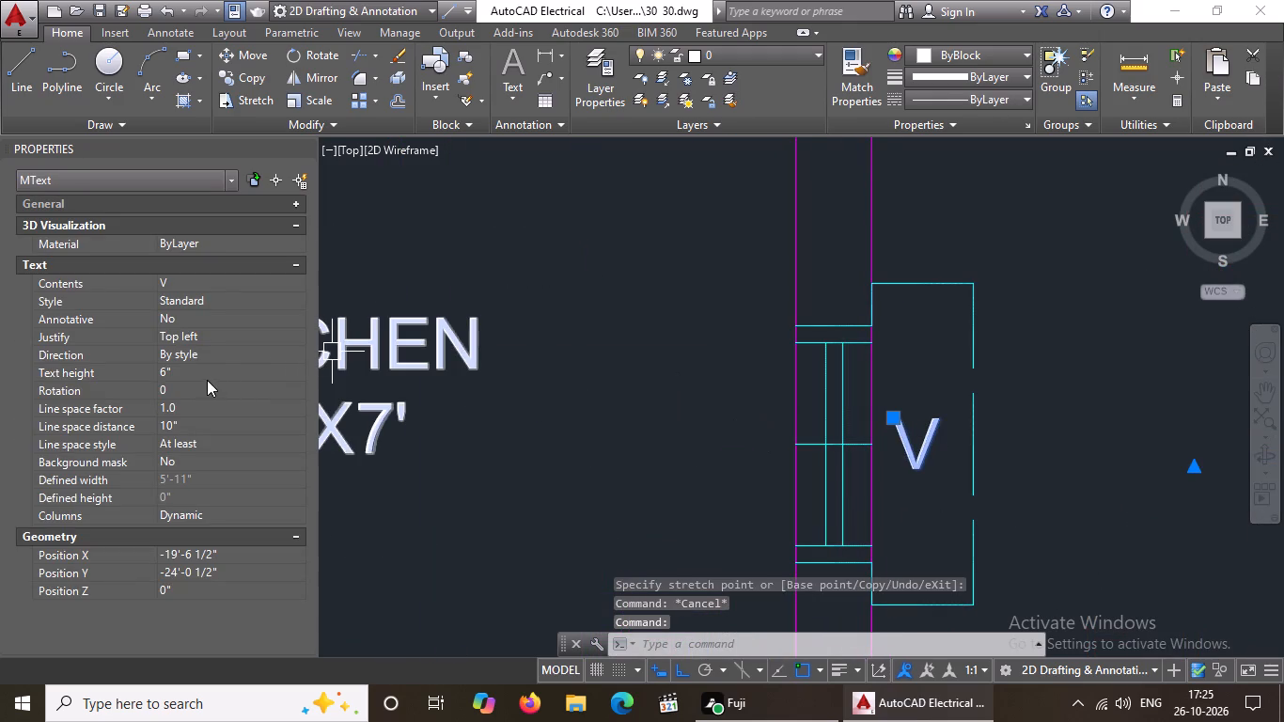
left_click(207, 374)
key("BackSpace")
key("BackSpace")
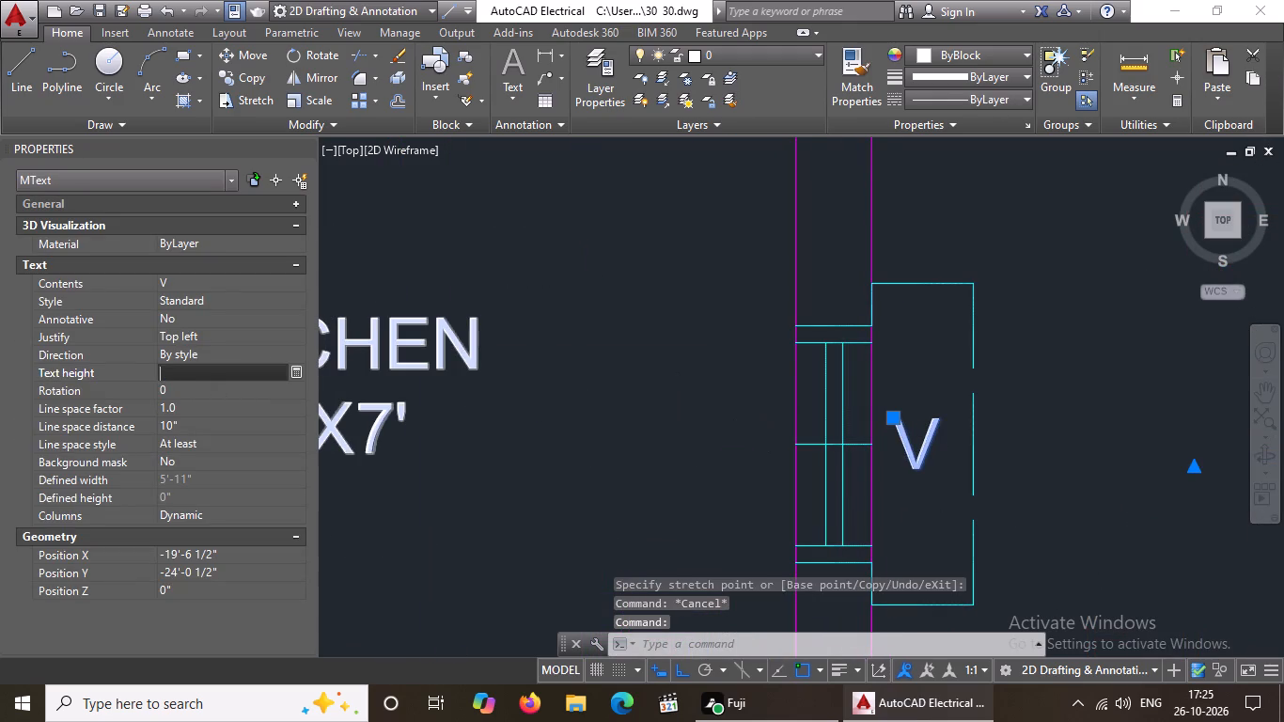
key("8")
key("shift+quotedbl")
key("Return")
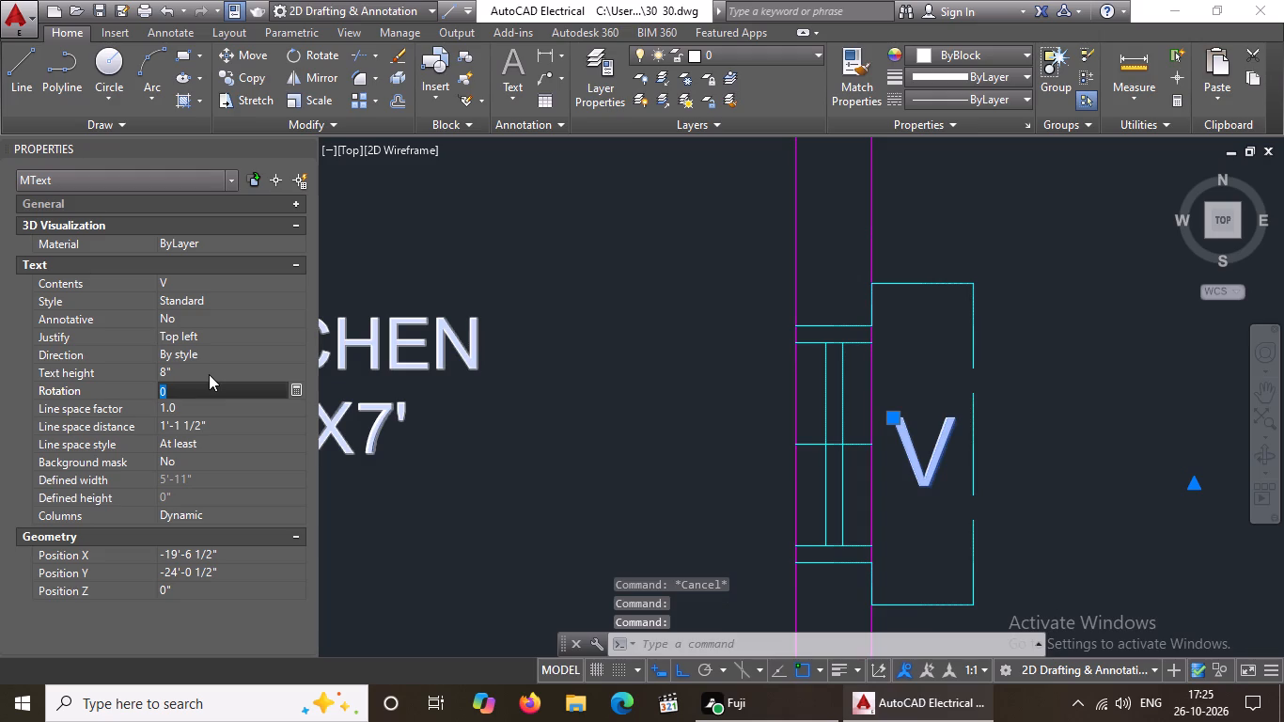
Set the text height of the V label at the 5'6"X6'6" bath's ventilator to 8".
scroll(1041, 481, "down", 3)
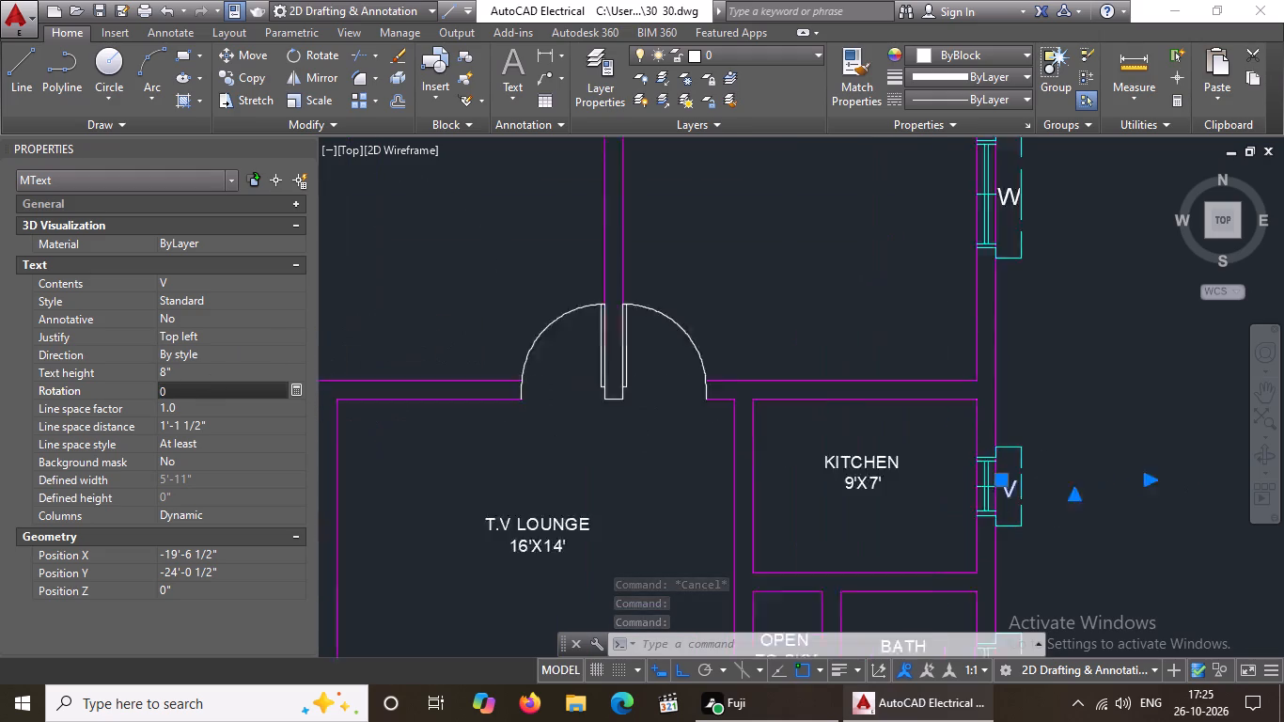
scroll(1030, 518, "down", 1)
middle_click_drag(1028, 530, 1016, 501)
scroll(1012, 447, "down", 1)
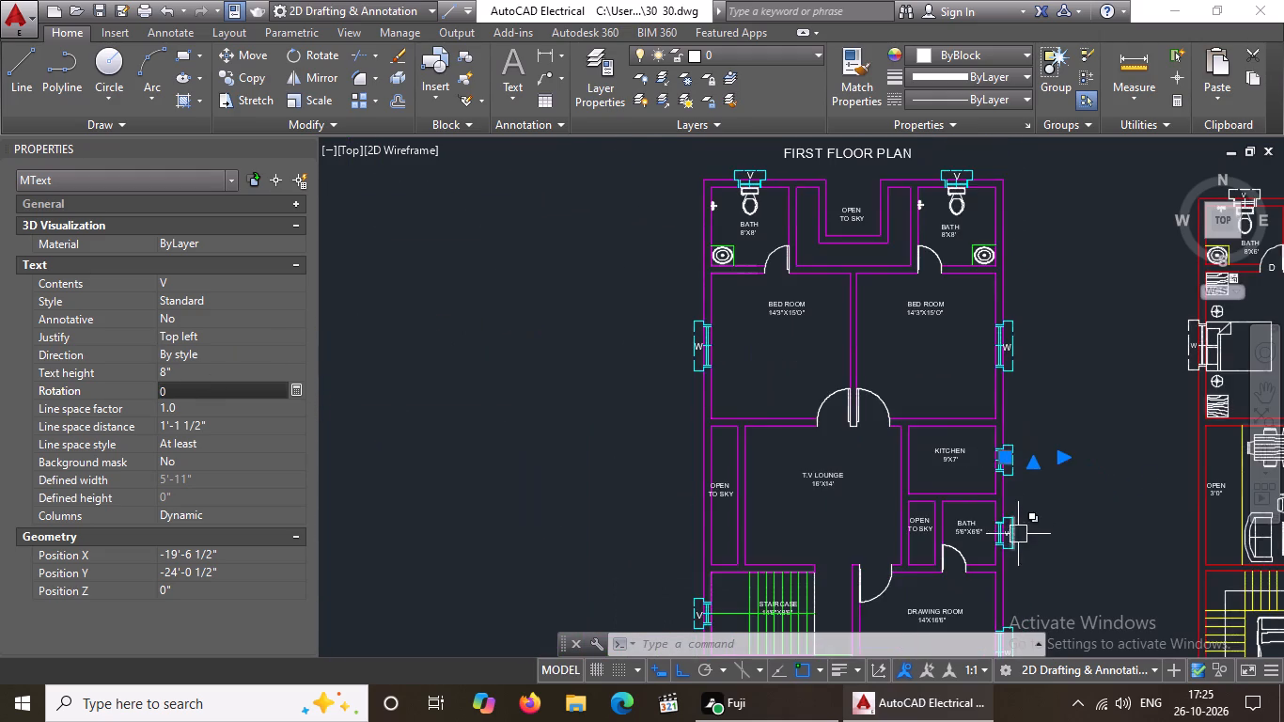
scroll(1020, 557, "up", 4)
left_click(970, 456)
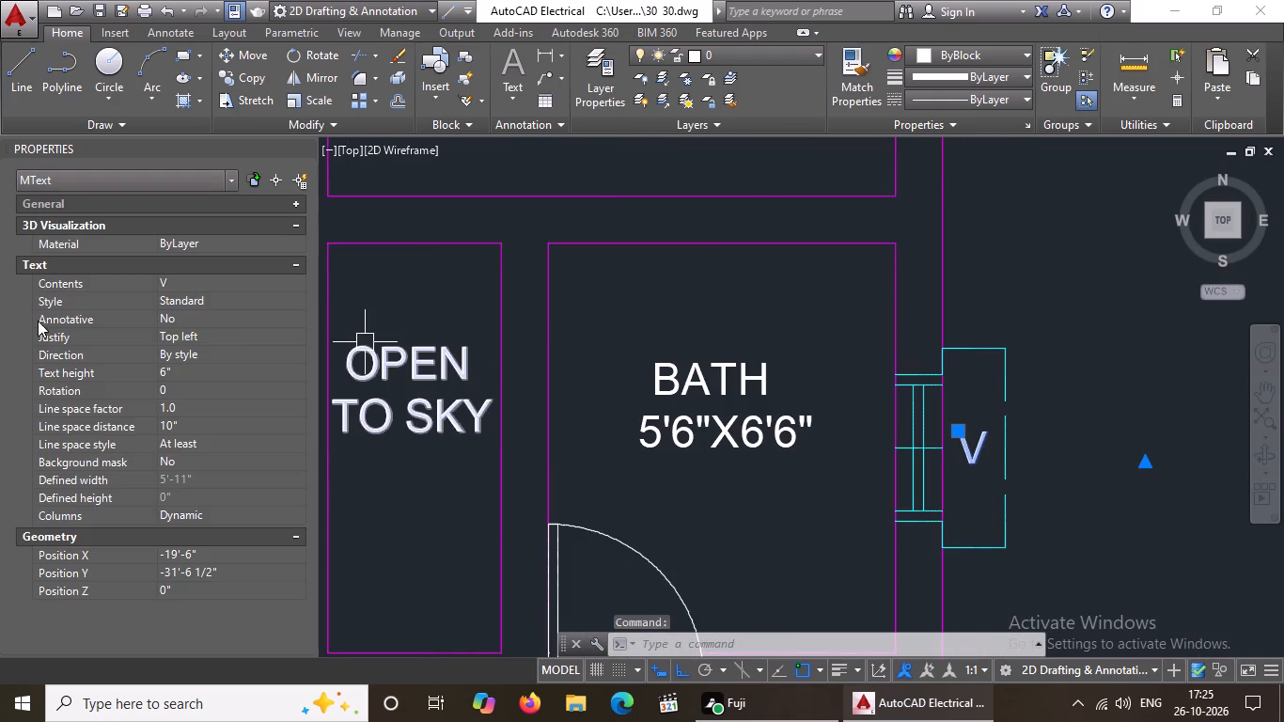
left_click(196, 359)
left_click(191, 369)
key("BackSpace")
key("BackSpace")
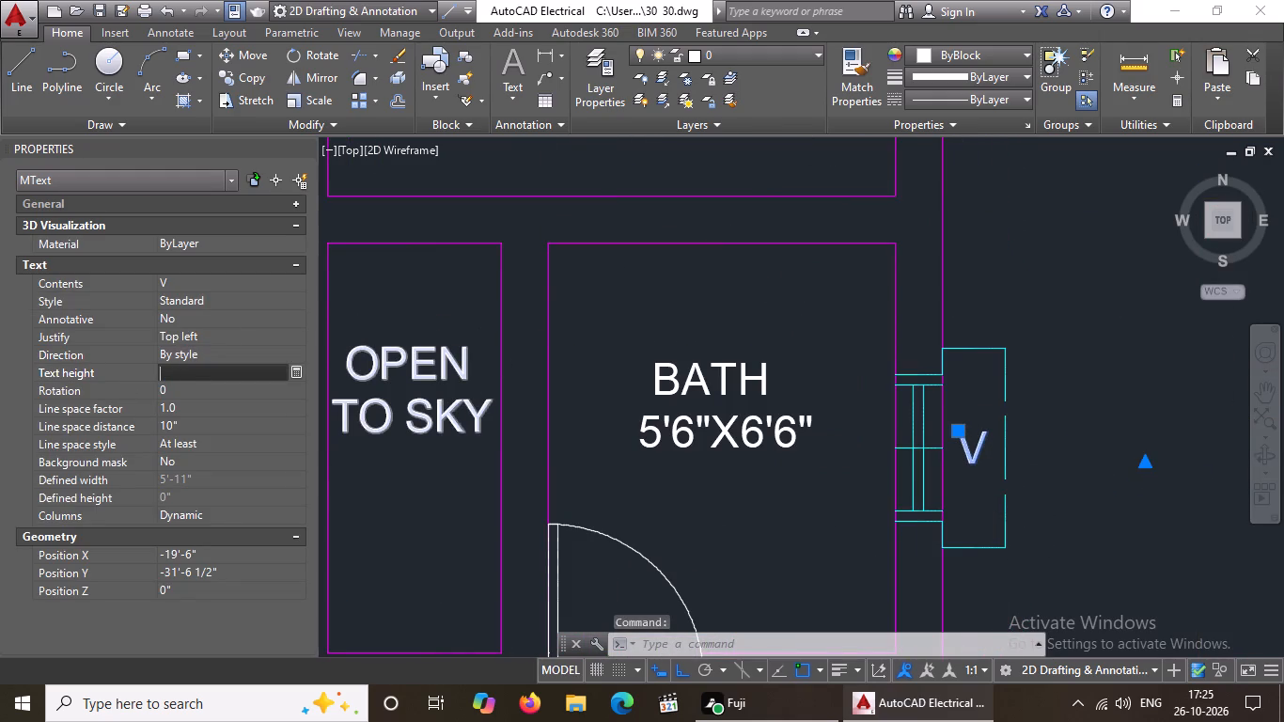
key("BackSpace")
type("8\"")
key("Return")
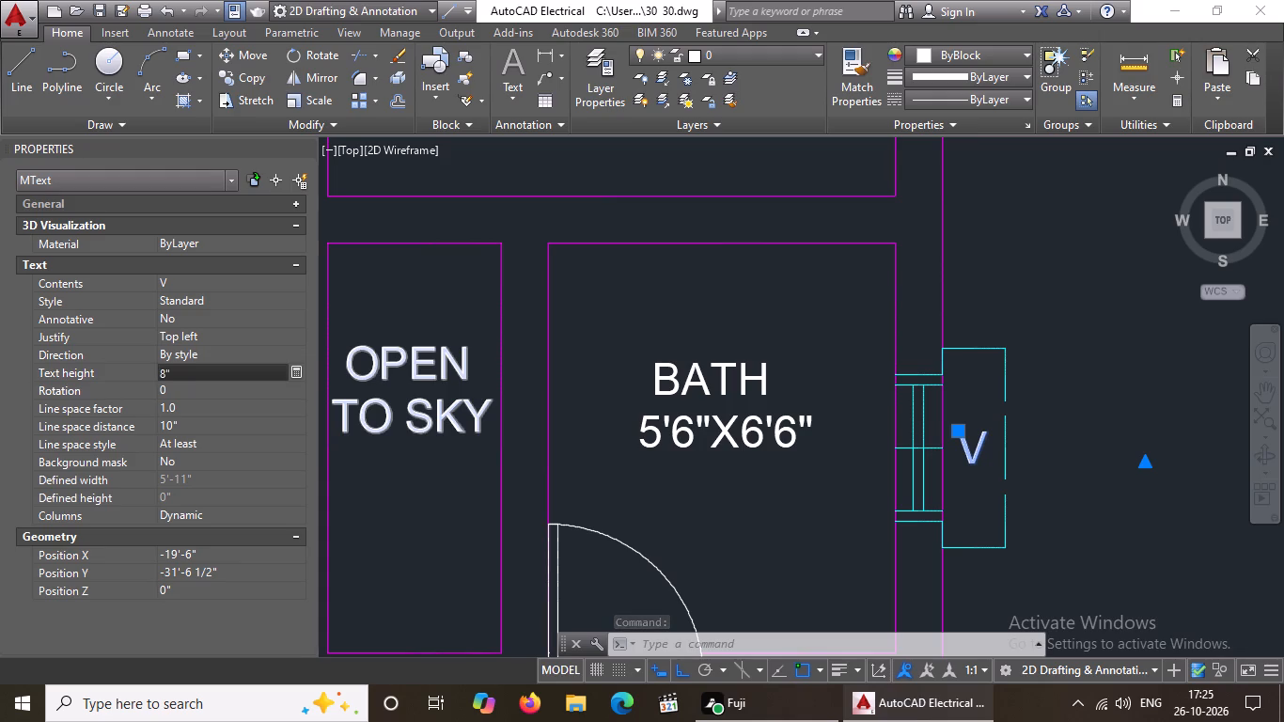
Set the text height of the W label at the drawing room's window to 8".
scroll(1010, 463, "down", 4)
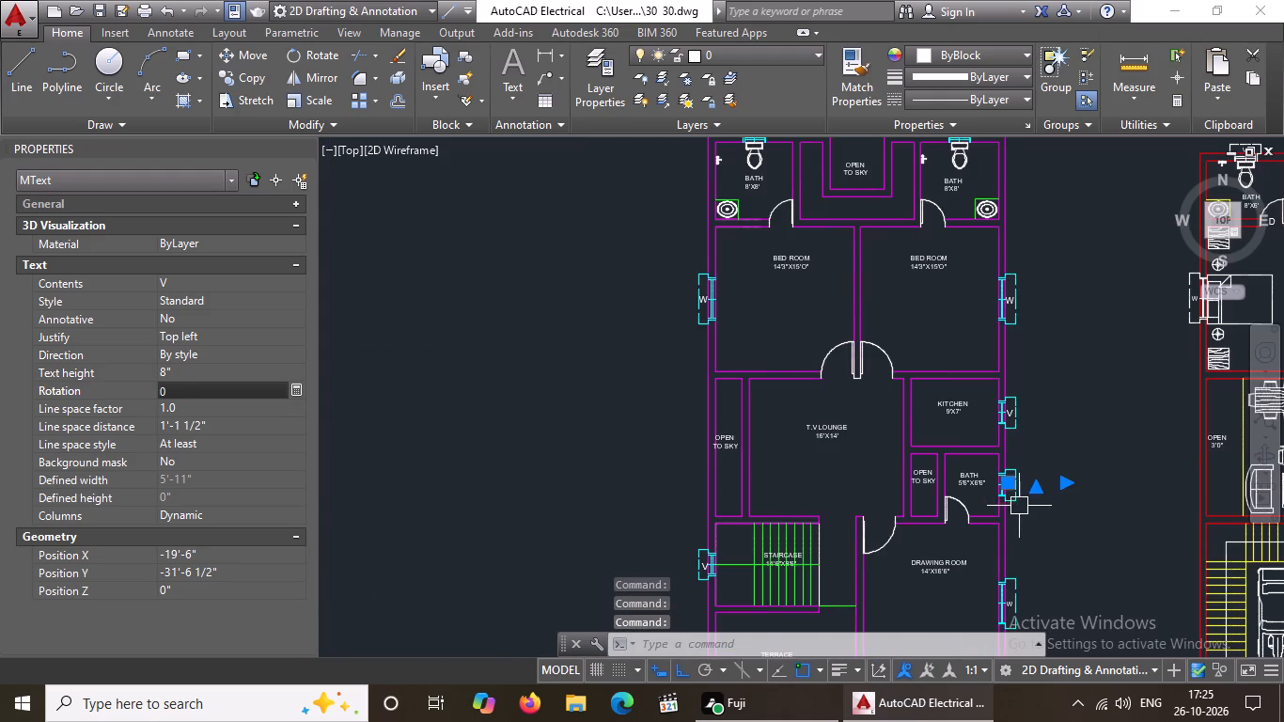
scroll(1030, 563, "down", 2)
scroll(1039, 620, "up", 5)
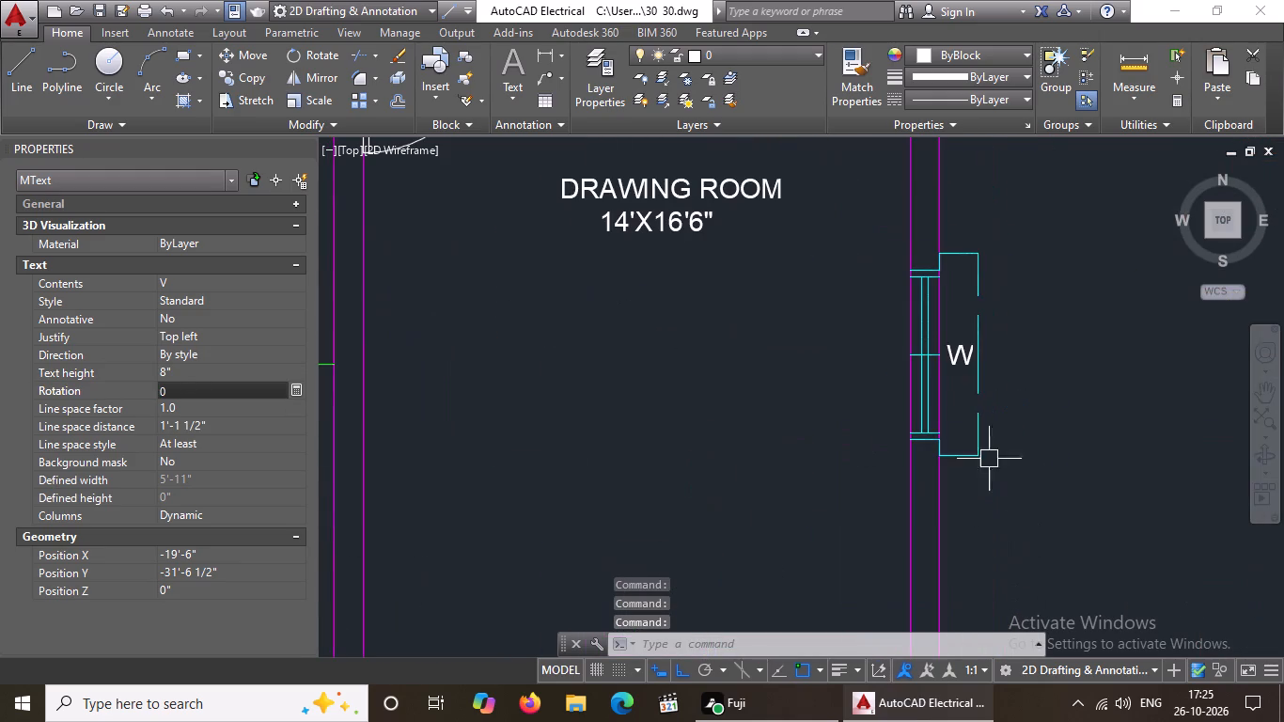
left_click(967, 354)
left_click(193, 372)
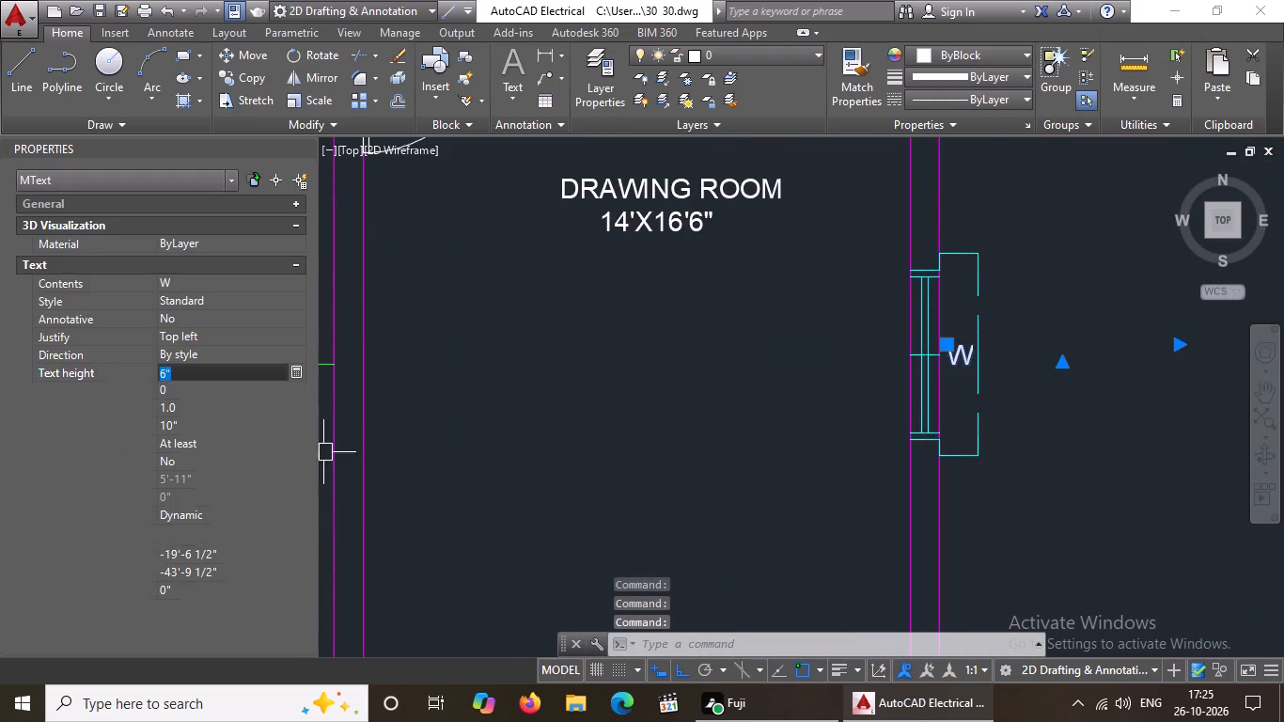
key("BackSpace")
key("BackSpace")
key("8")
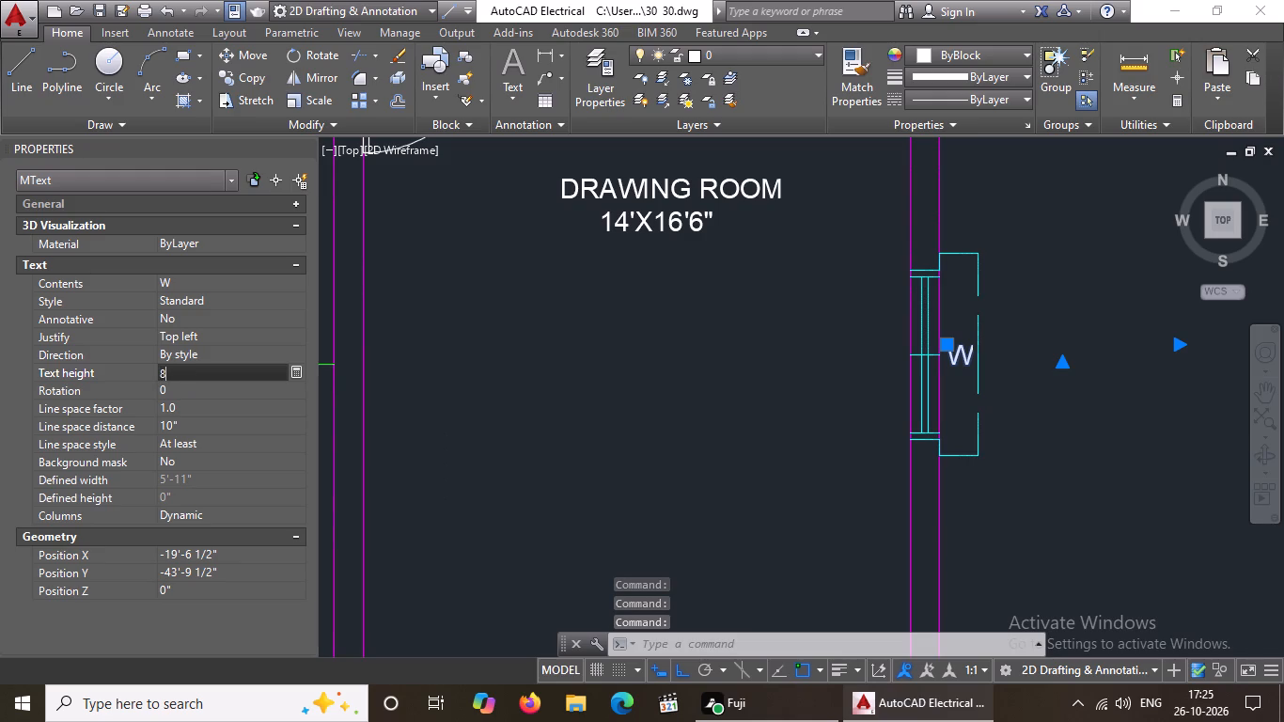
key("shift+quotedbl")
key("Return")
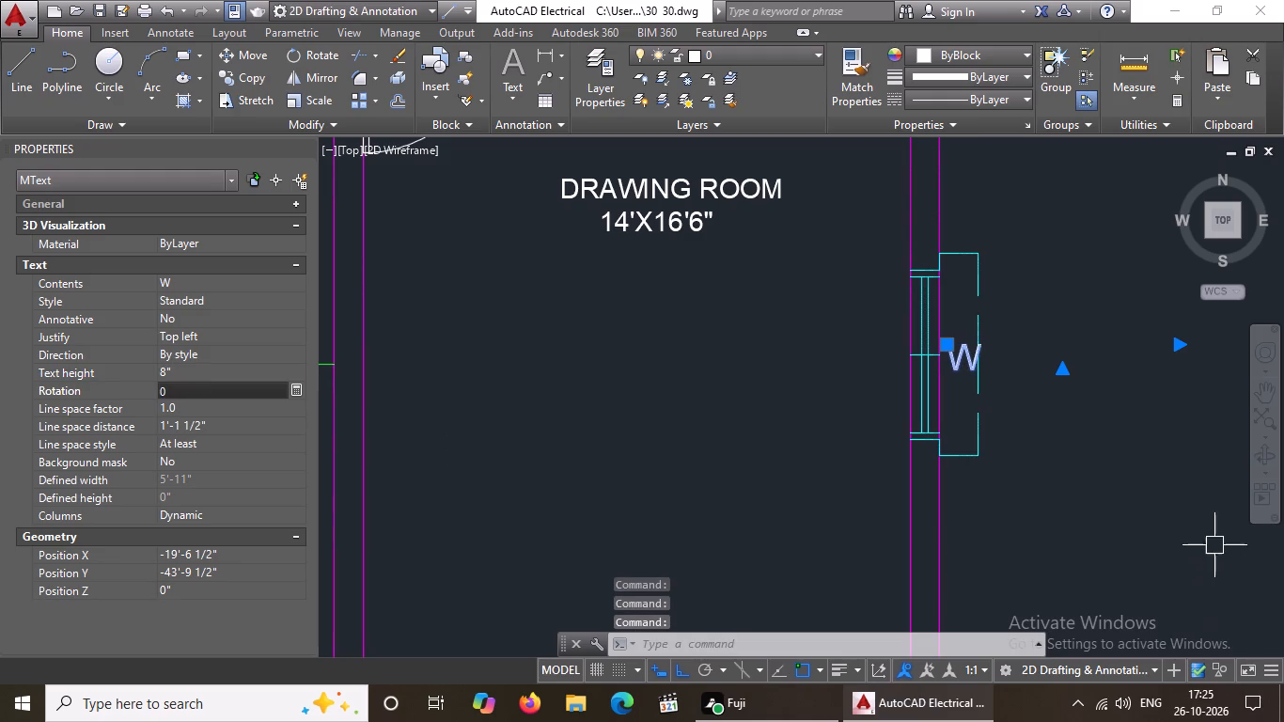
Move the drawing room window's W label about 1 1/2" west so it sits inside the projecting window outline.
scroll(945, 351, "up", 3)
left_click(953, 318)
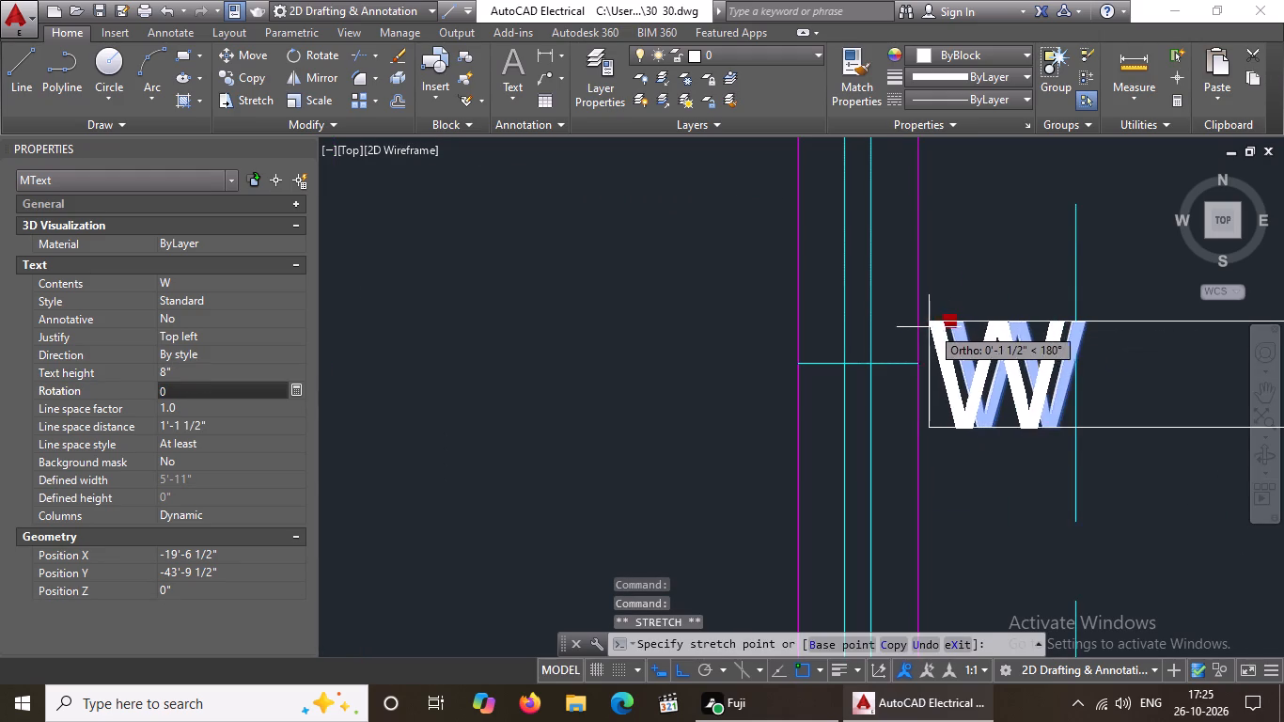
left_click(932, 326)
scroll(949, 333, "down", 5)
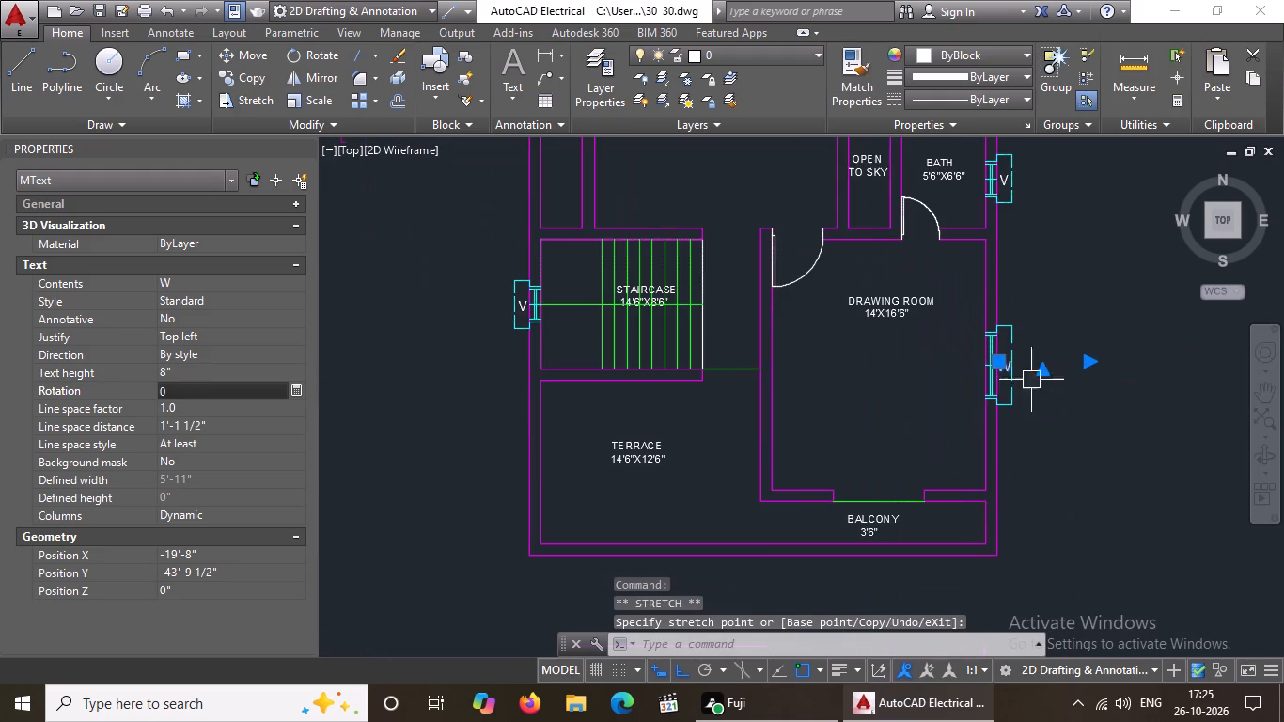
key("Escape")
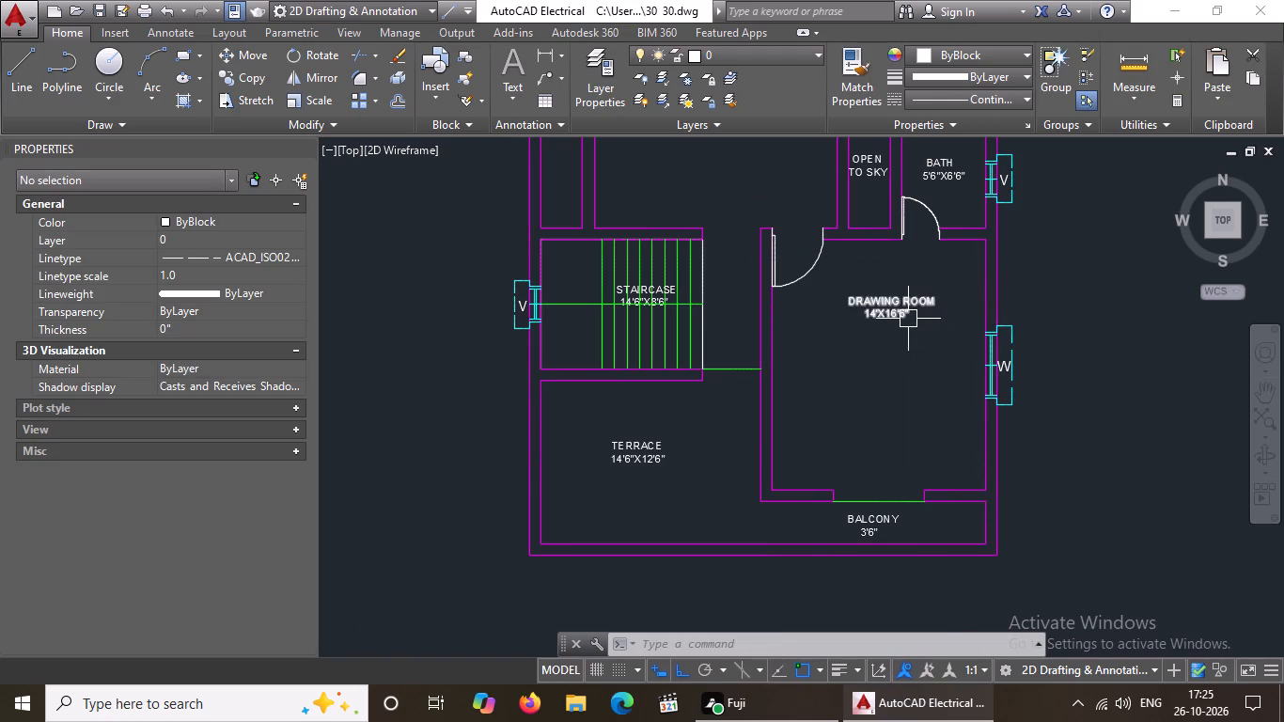
Copy the D label from the ground floor plan's northwest bath door to both 8'X8' bath doors on the first floor, with Ortho off.
scroll(908, 319, "down", 1)
middle_click_drag(889, 364, 838, 530)
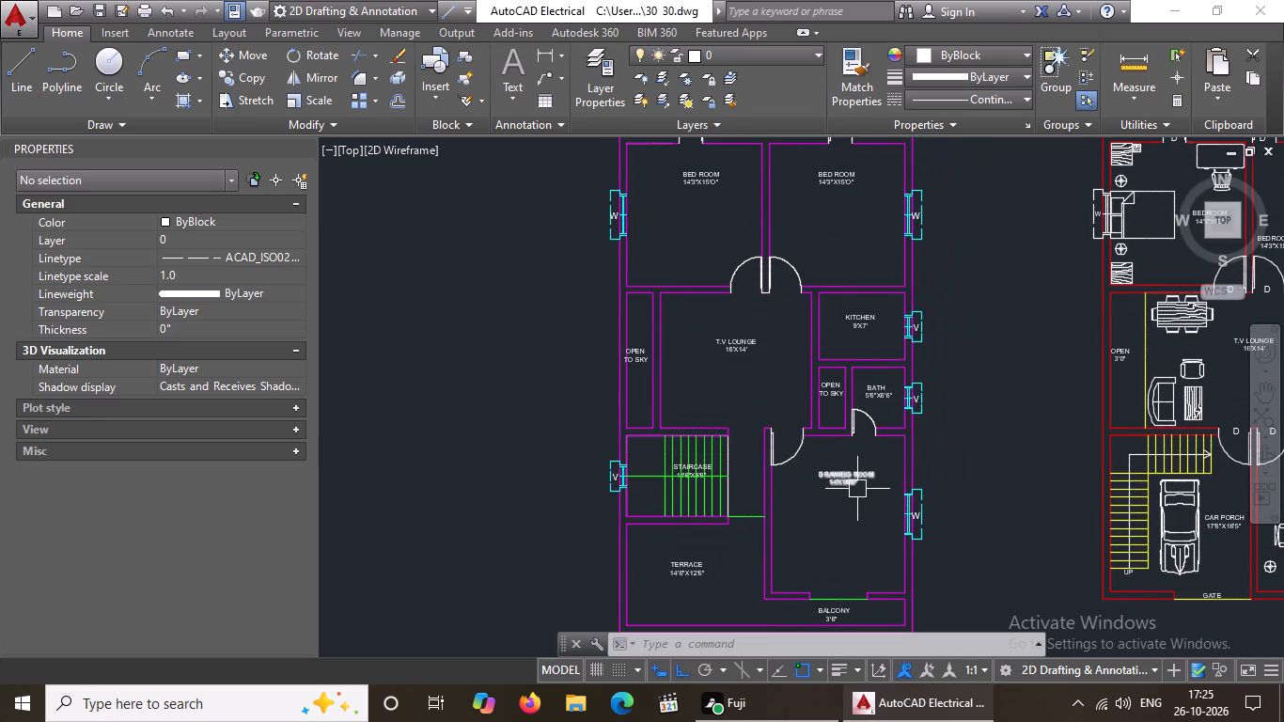
middle_click_drag(938, 434, 700, 492)
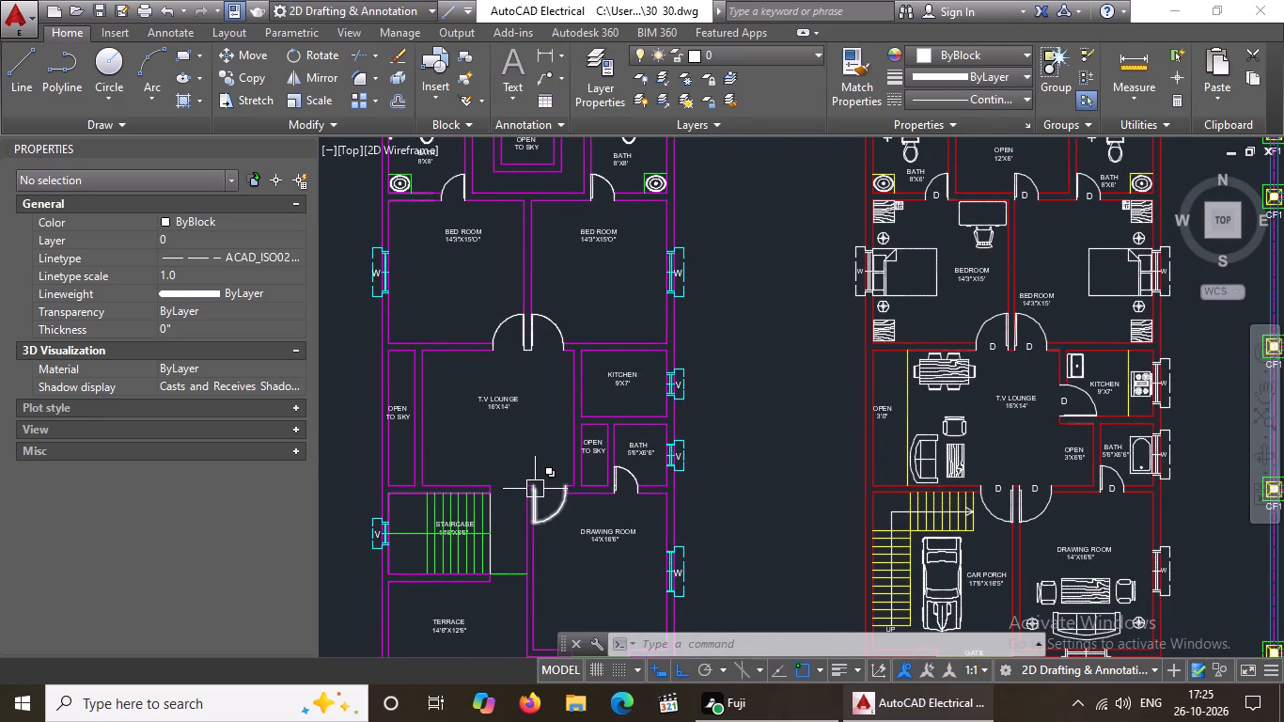
scroll(945, 204, "up", 1)
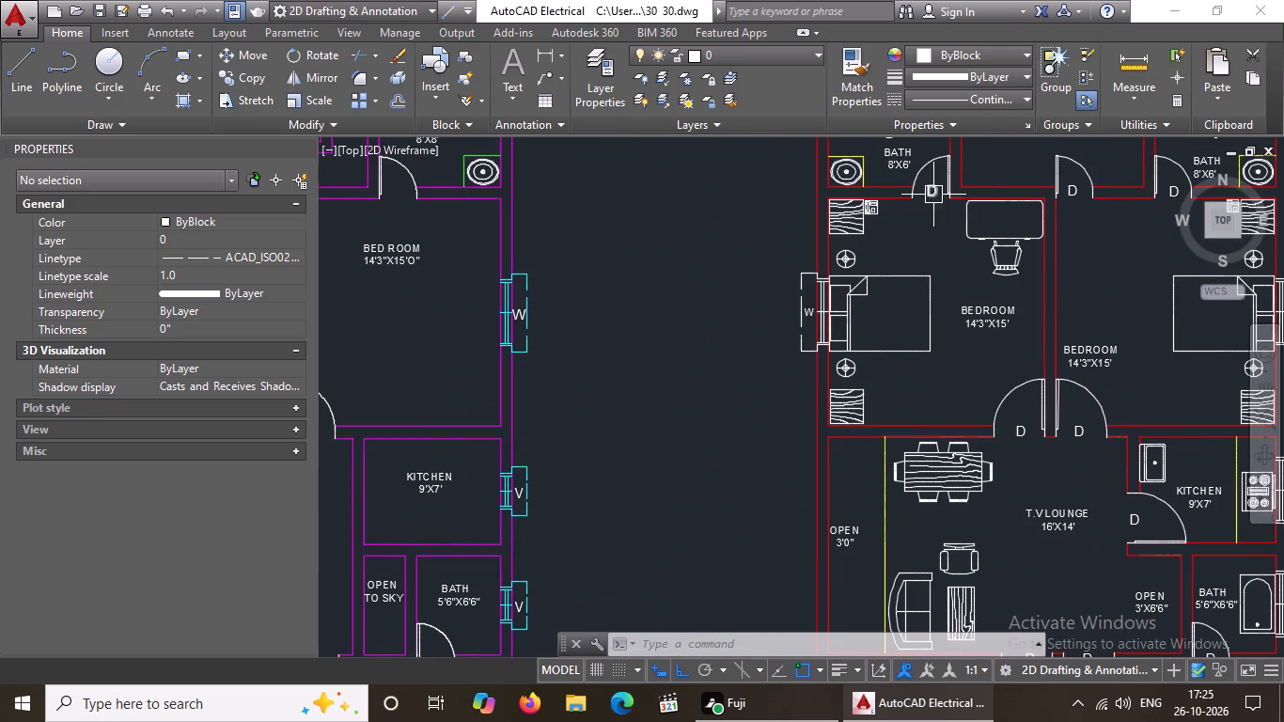
left_click(933, 195)
left_click(236, 76)
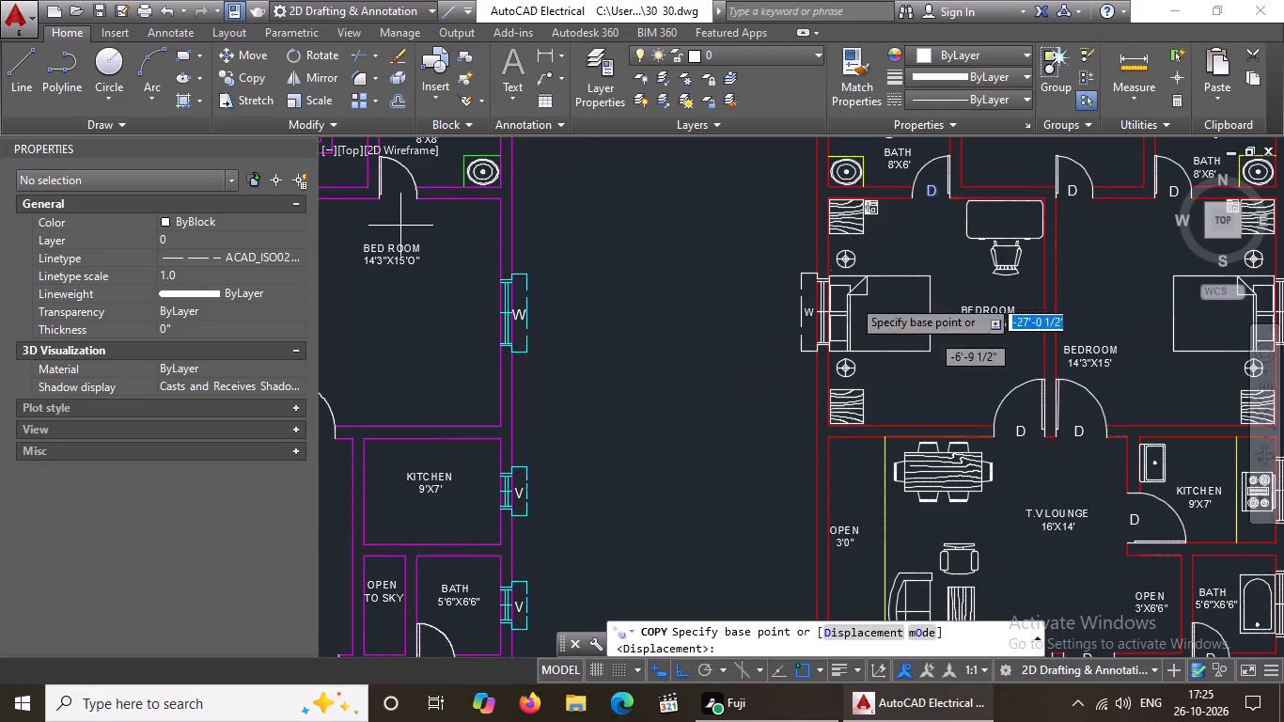
left_click(933, 188)
scroll(909, 283, "down", 3)
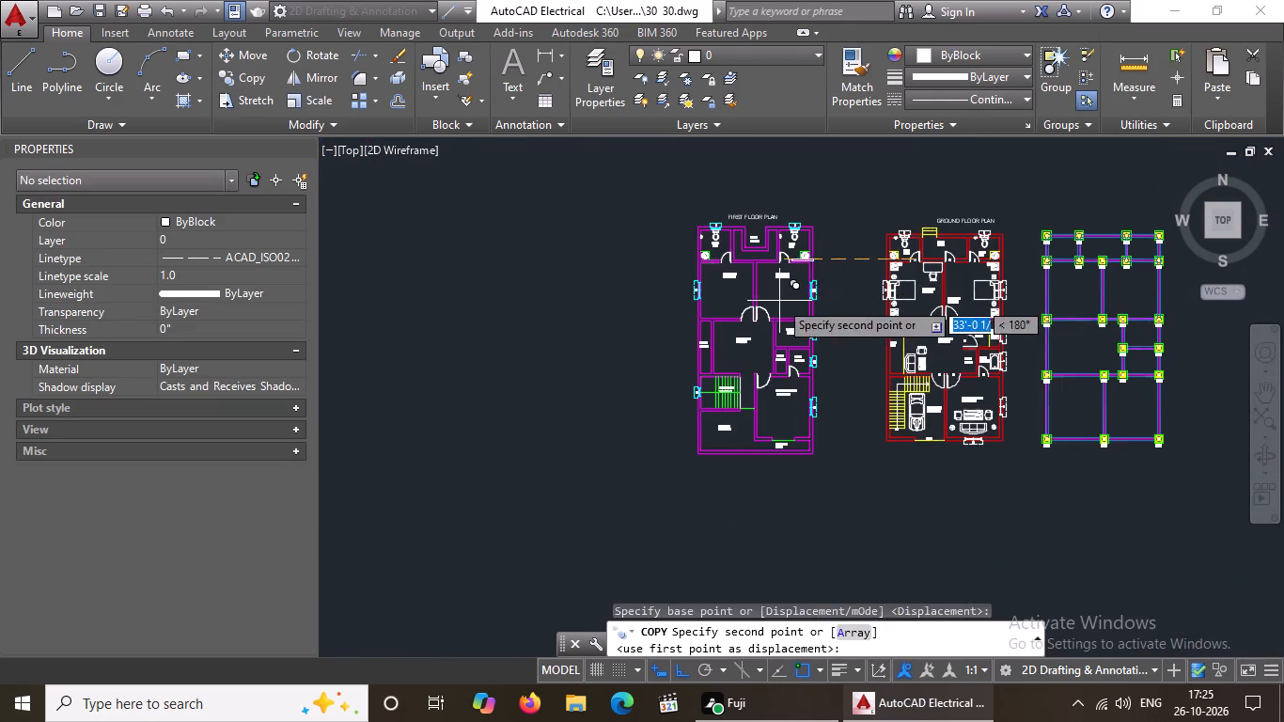
scroll(736, 262, "up", 5)
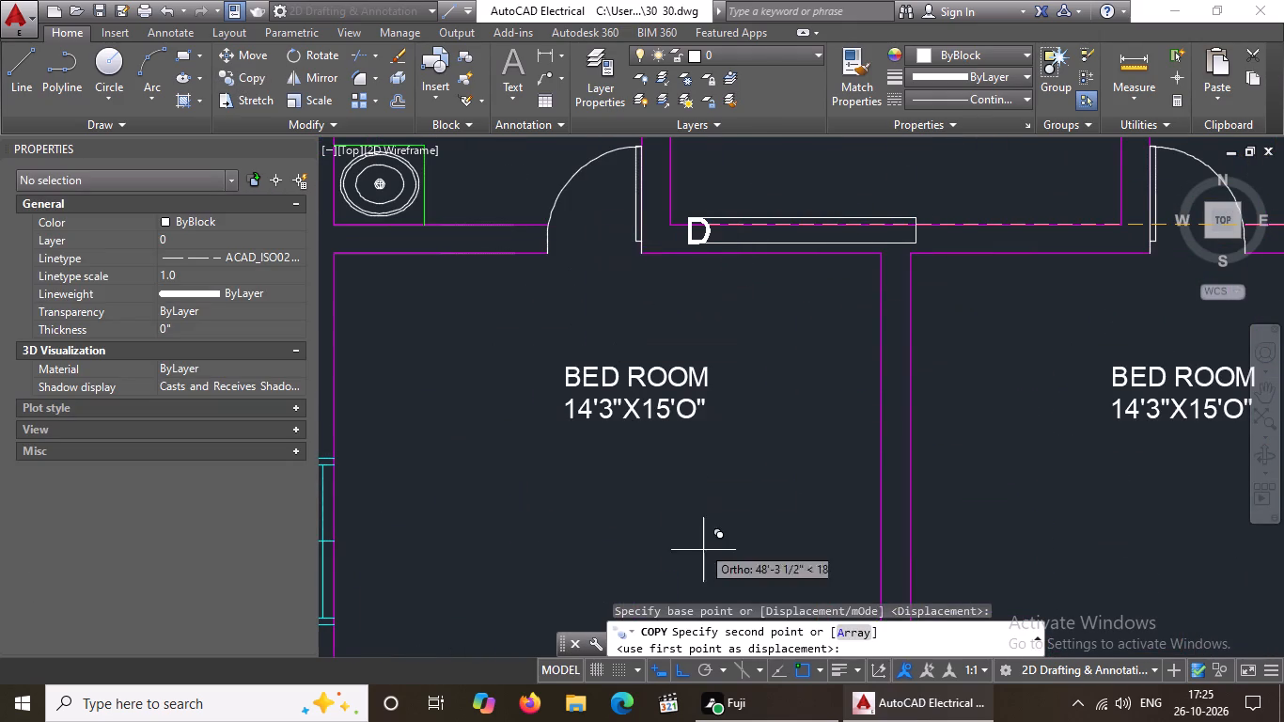
left_click(677, 667)
scroll(682, 564, "down", 2)
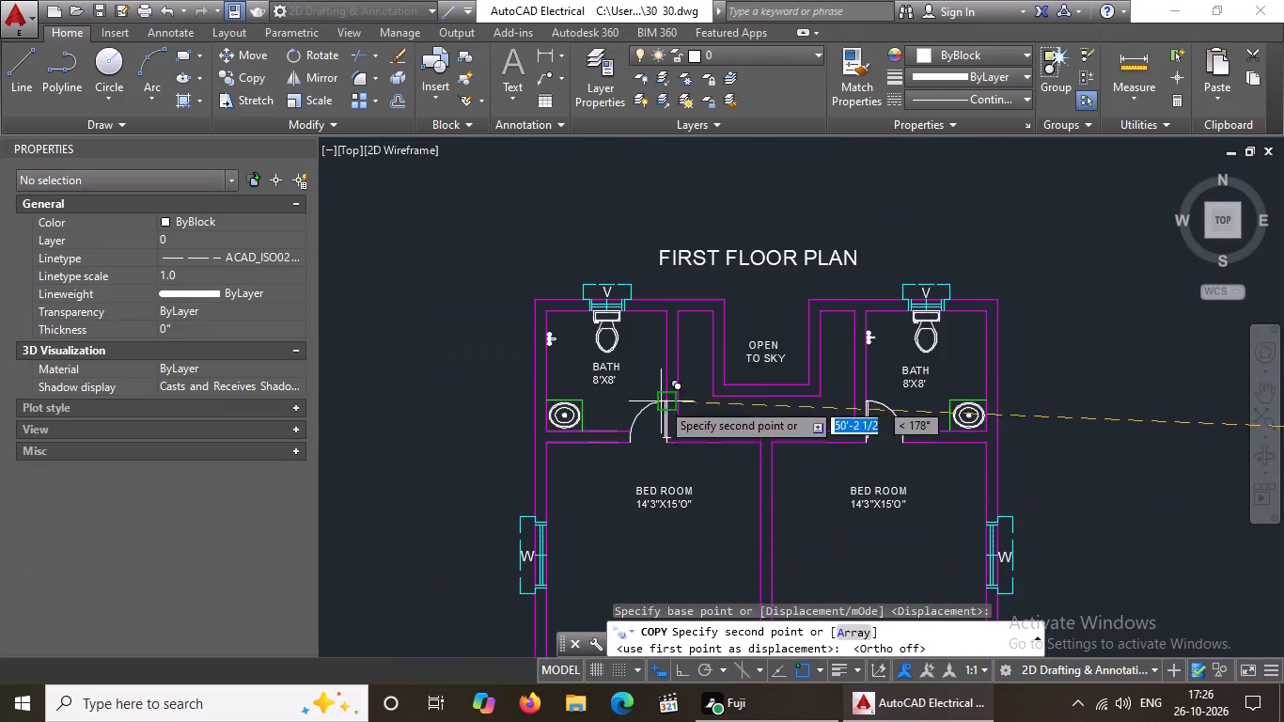
scroll(661, 401, "up", 2)
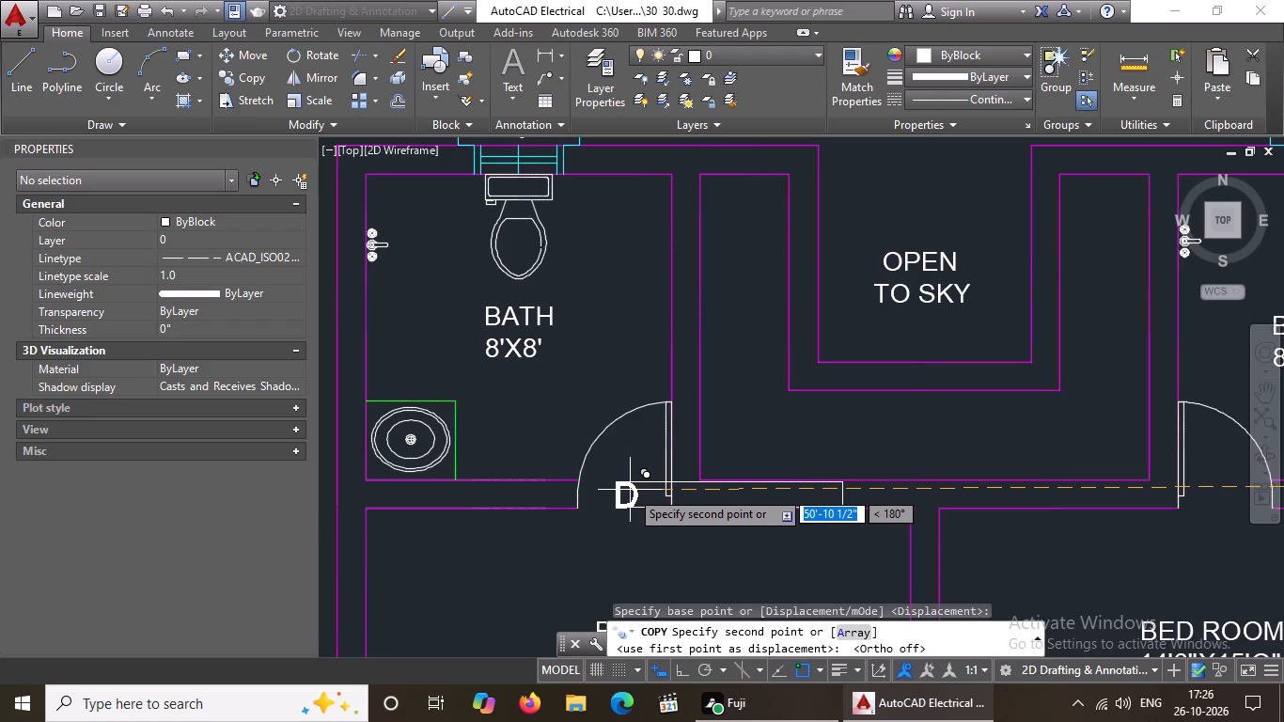
left_click(633, 485)
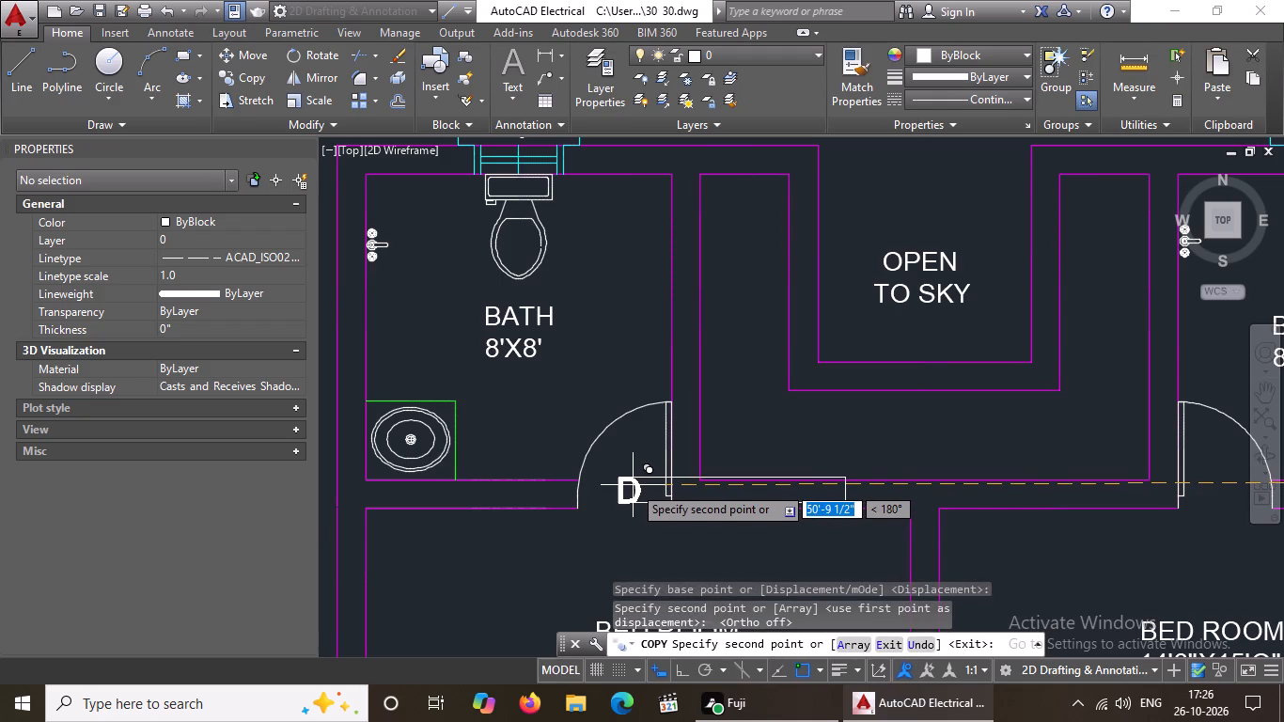
scroll(655, 467, "down", 2)
scroll(938, 472, "up", 2)
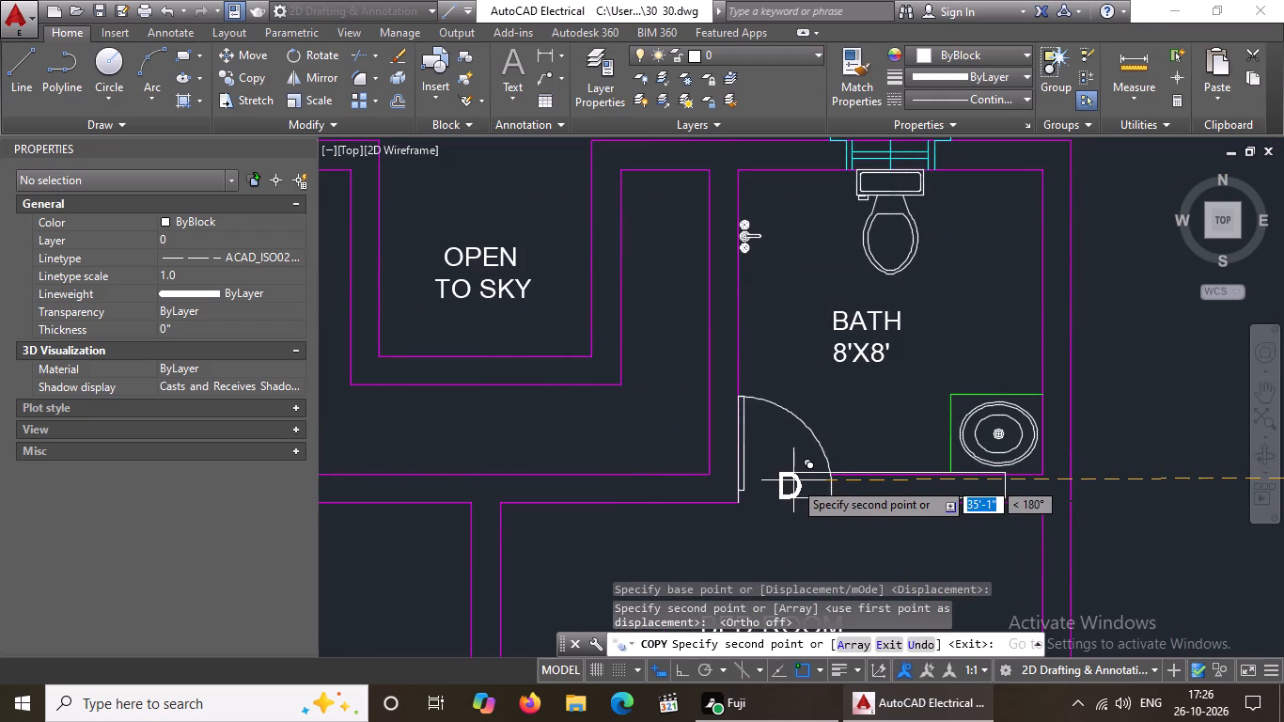
left_click(791, 480)
Place copies of the D label in the door swings of both first-floor bedroom doors opening to the T.V lounge.
scroll(823, 455, "down", 6)
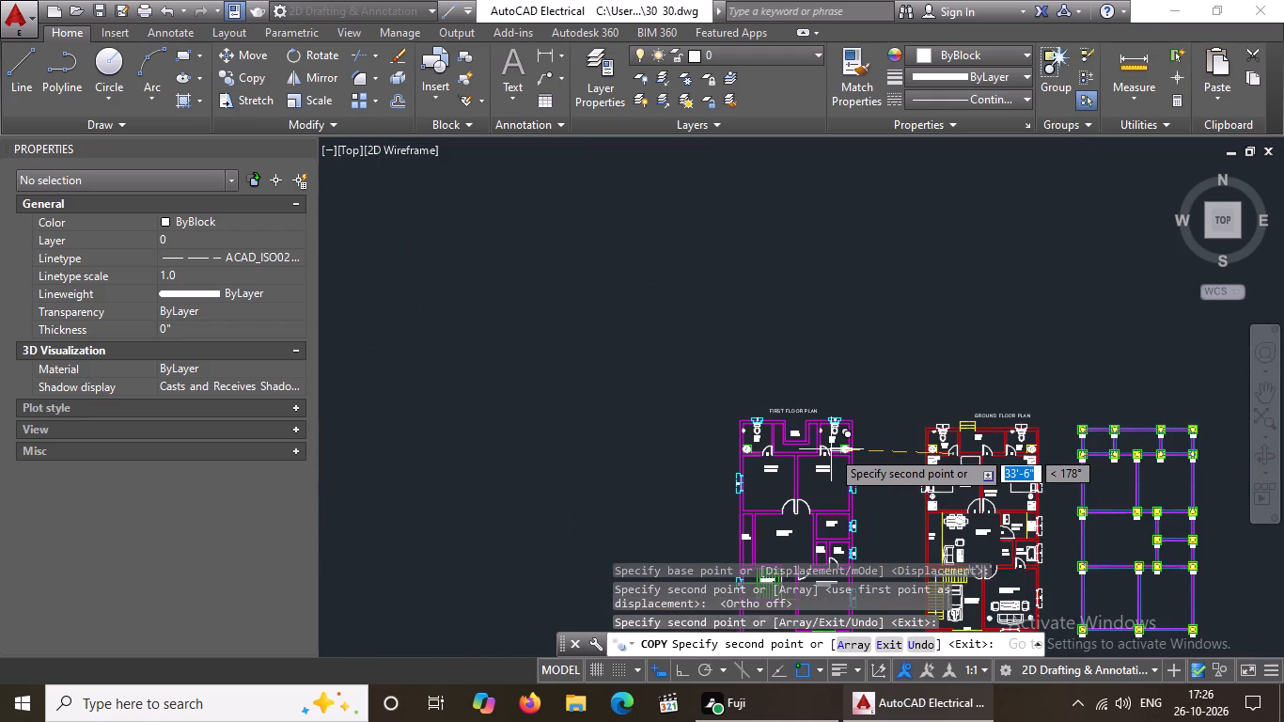
scroll(806, 527, "up", 3)
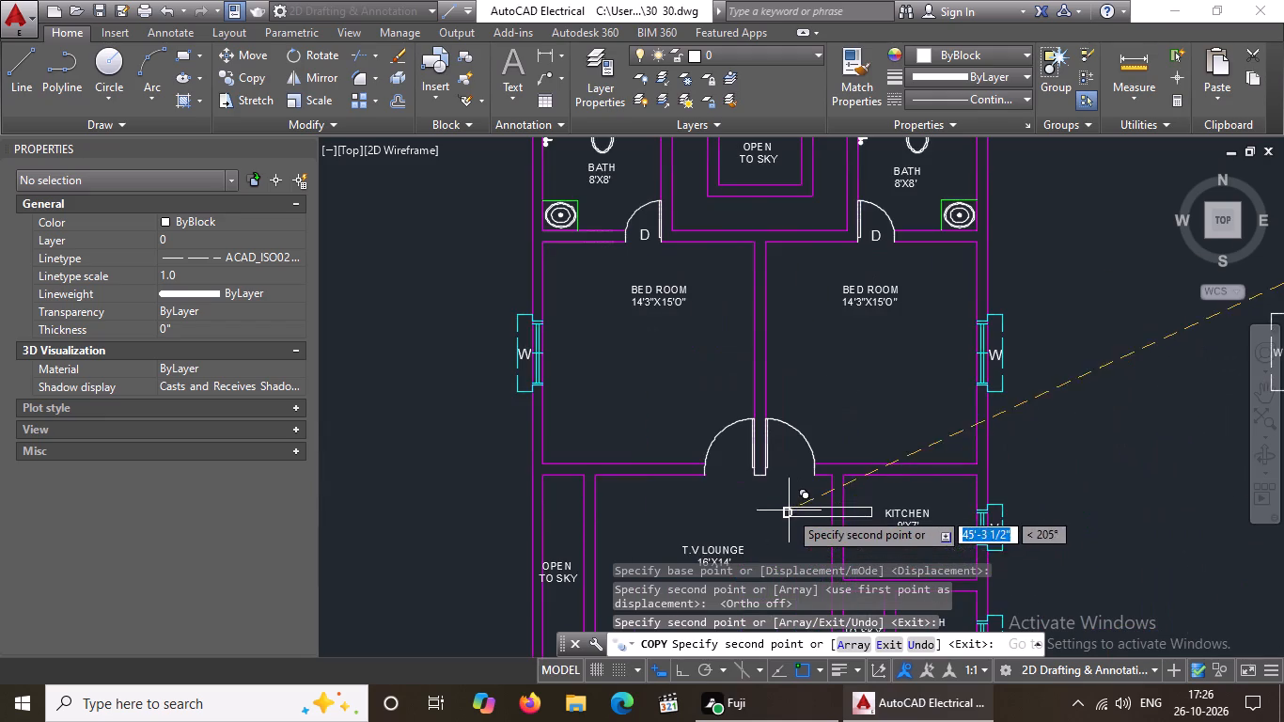
scroll(743, 486, "up", 2)
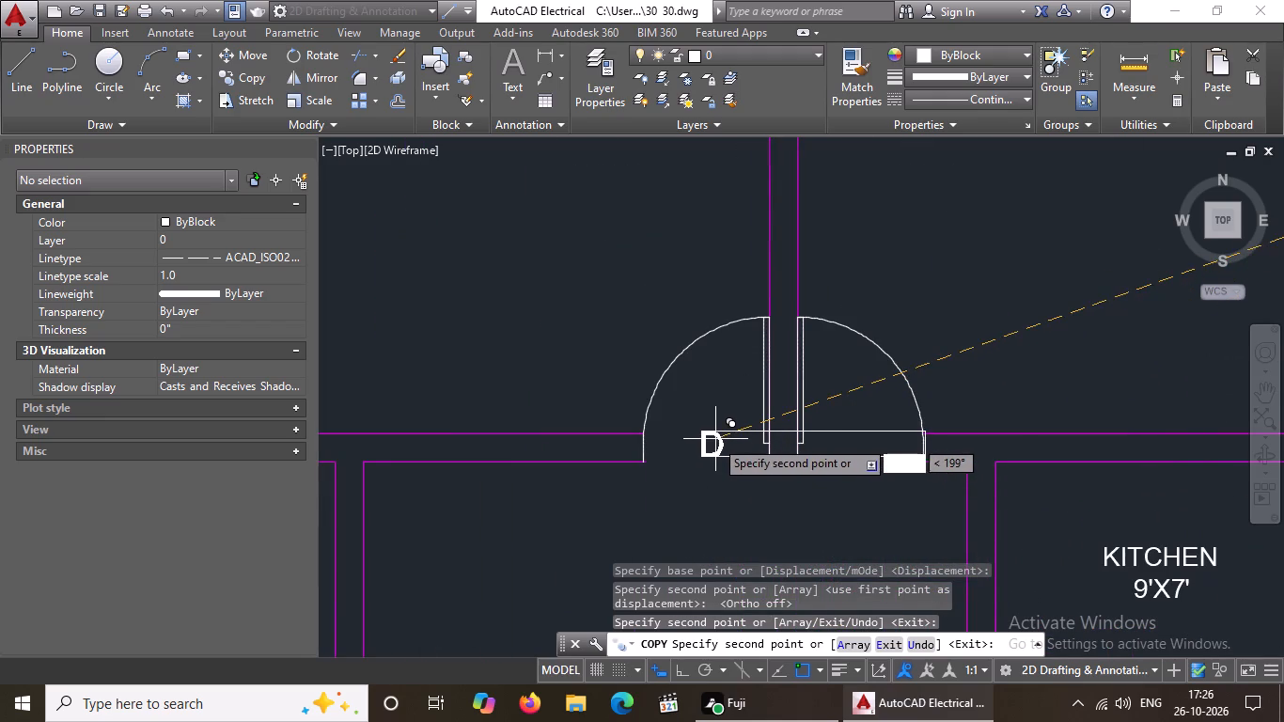
left_click(712, 439)
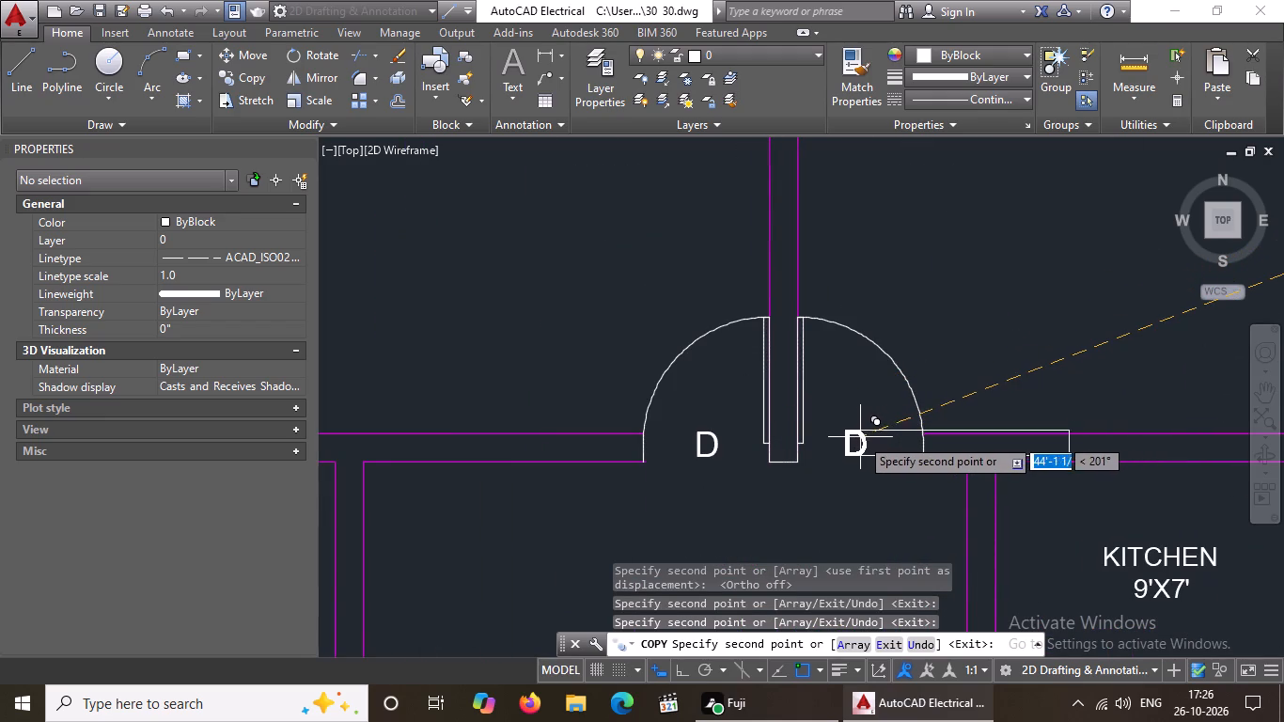
left_click(861, 437)
Place copies of the D label at the first floor's 5'6"X6'6" bath door and drawing room door, ending the Copy command.
scroll(899, 427, "down", 4)
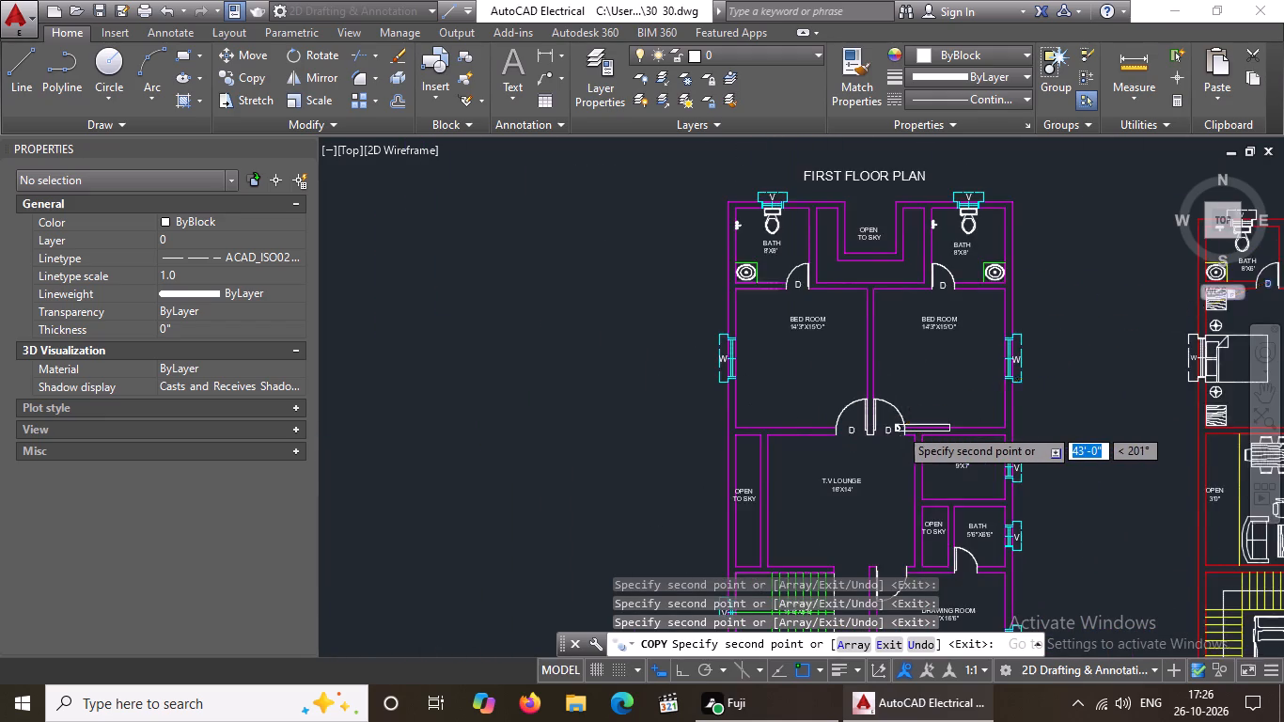
scroll(934, 529, "up", 5)
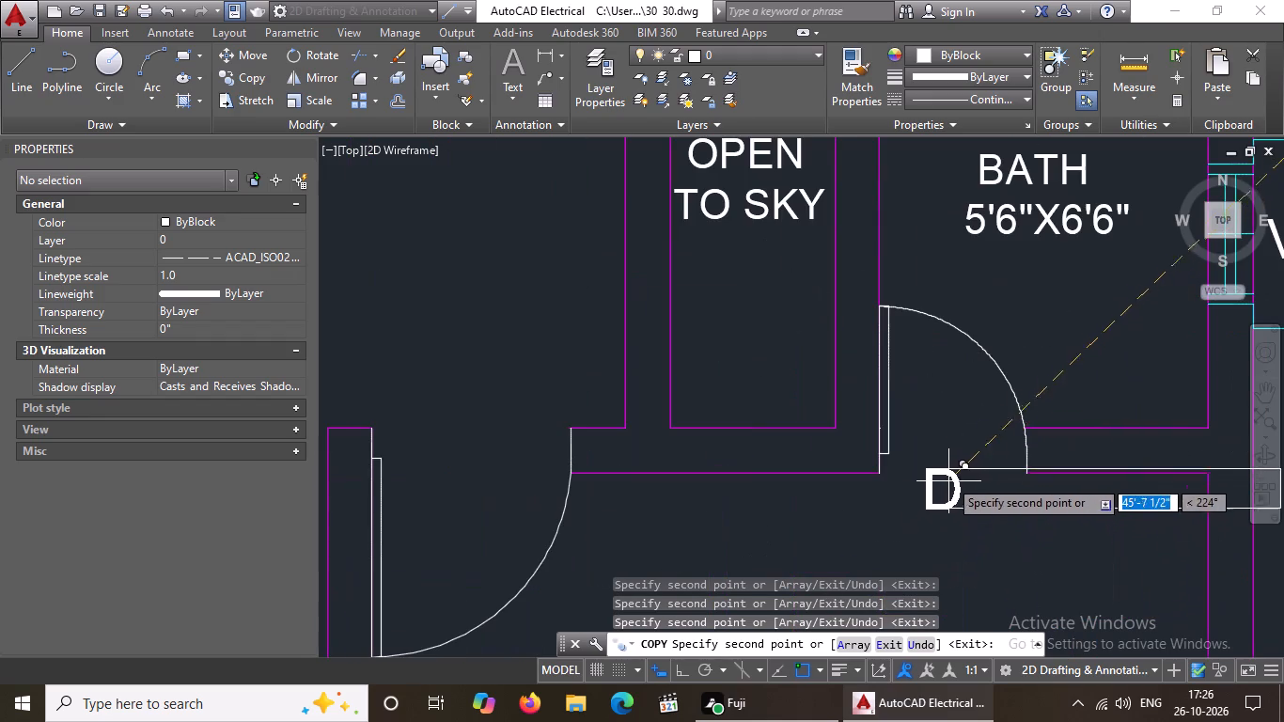
left_click(955, 439)
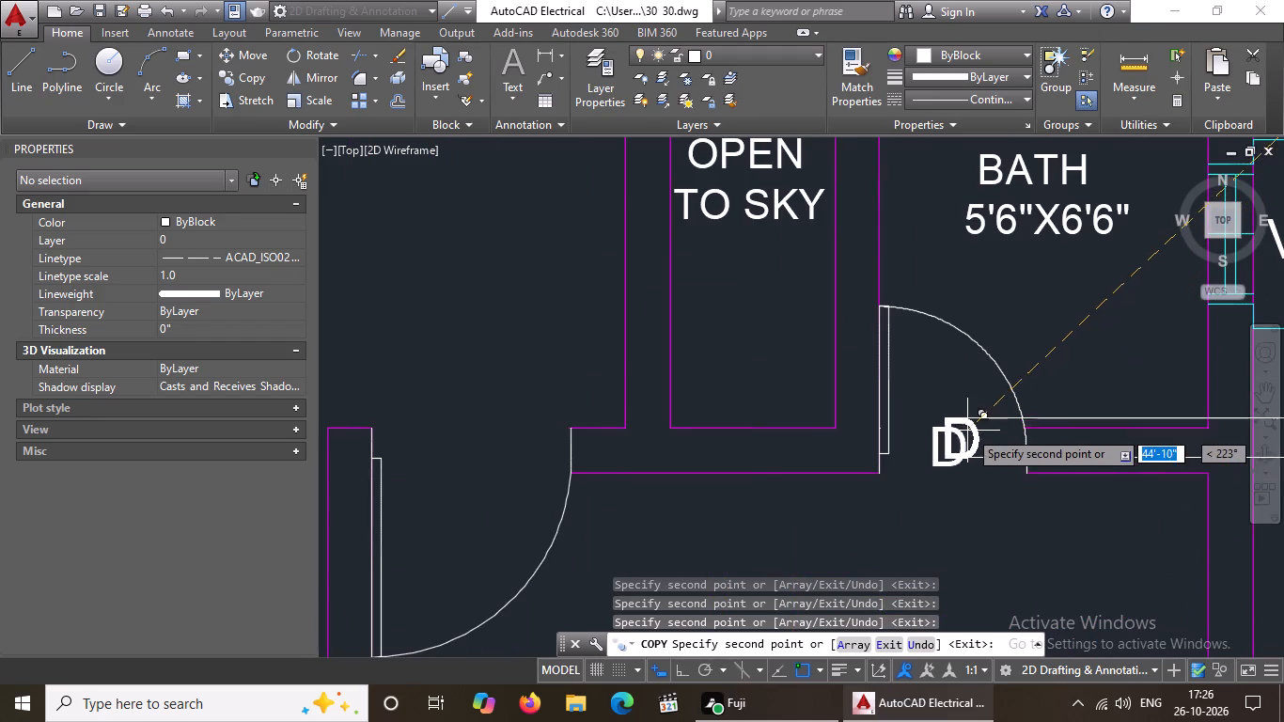
scroll(969, 429, "down", 4)
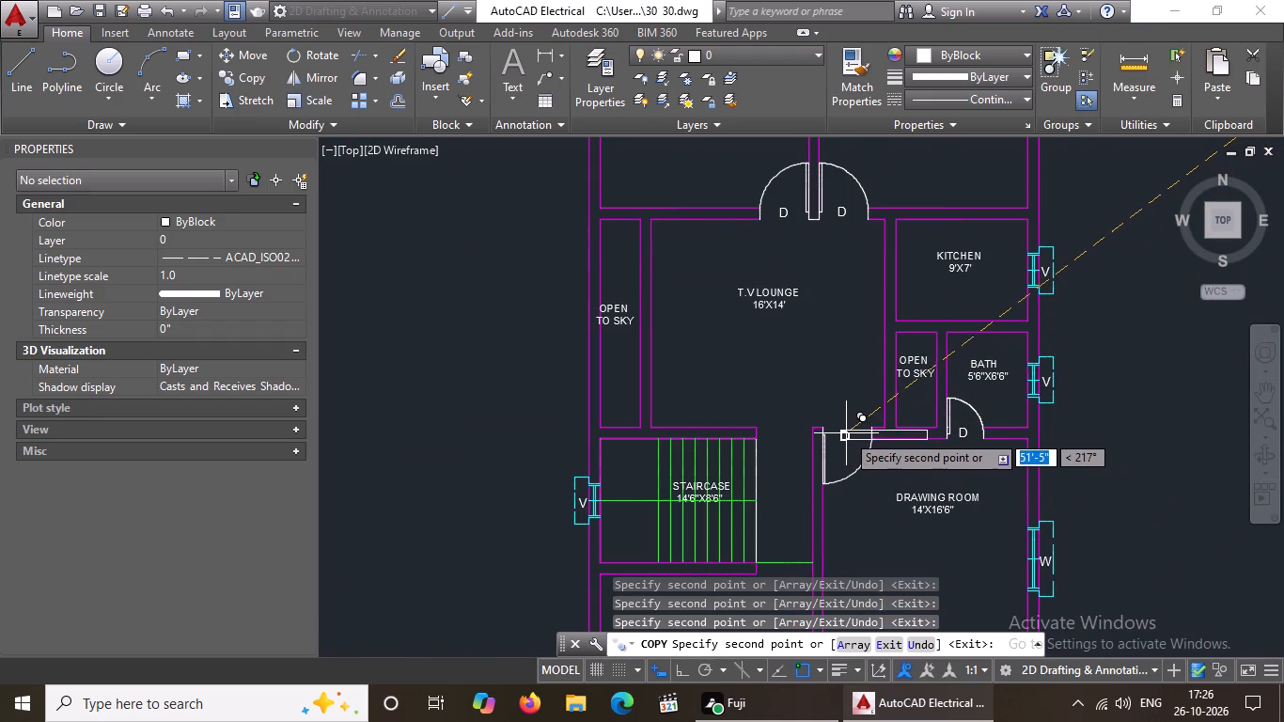
left_click(846, 432)
scroll(858, 430, "down", 4)
scroll(855, 450, "up", 2)
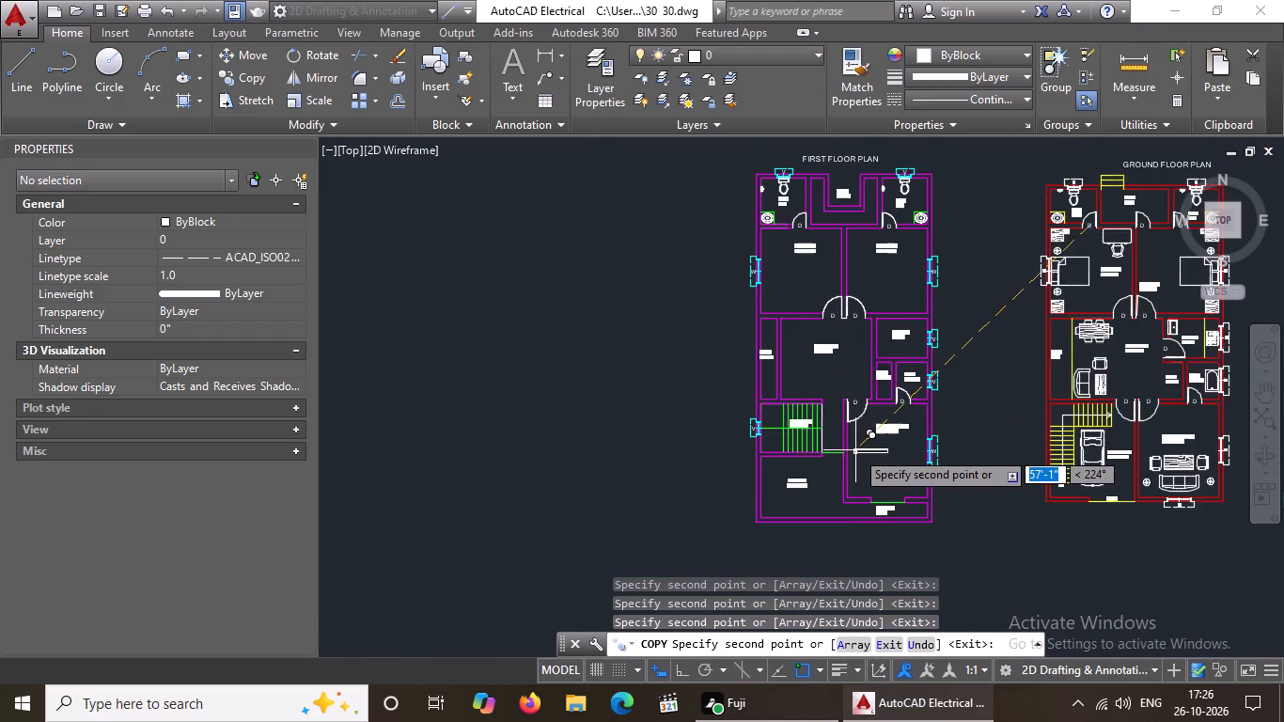
scroll(855, 450, "up", 3)
scroll(855, 450, "down", 3)
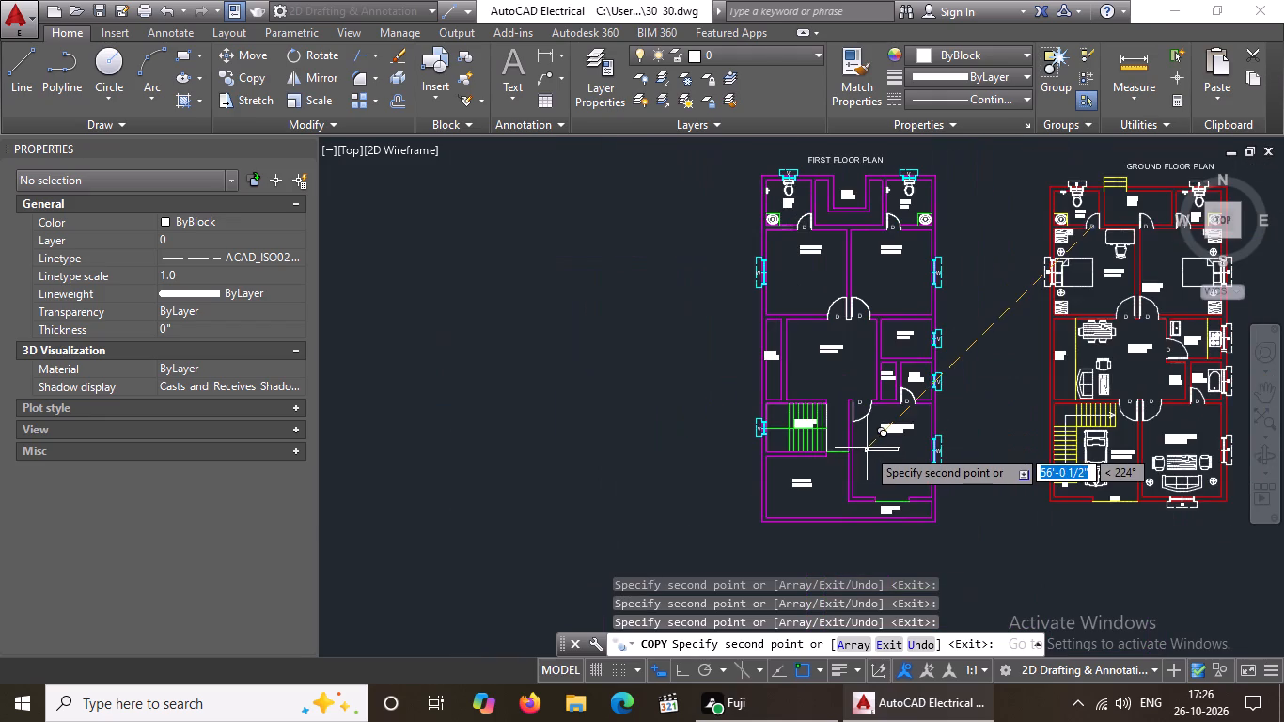
middle_click_drag(867, 448, 816, 574)
key("Escape")
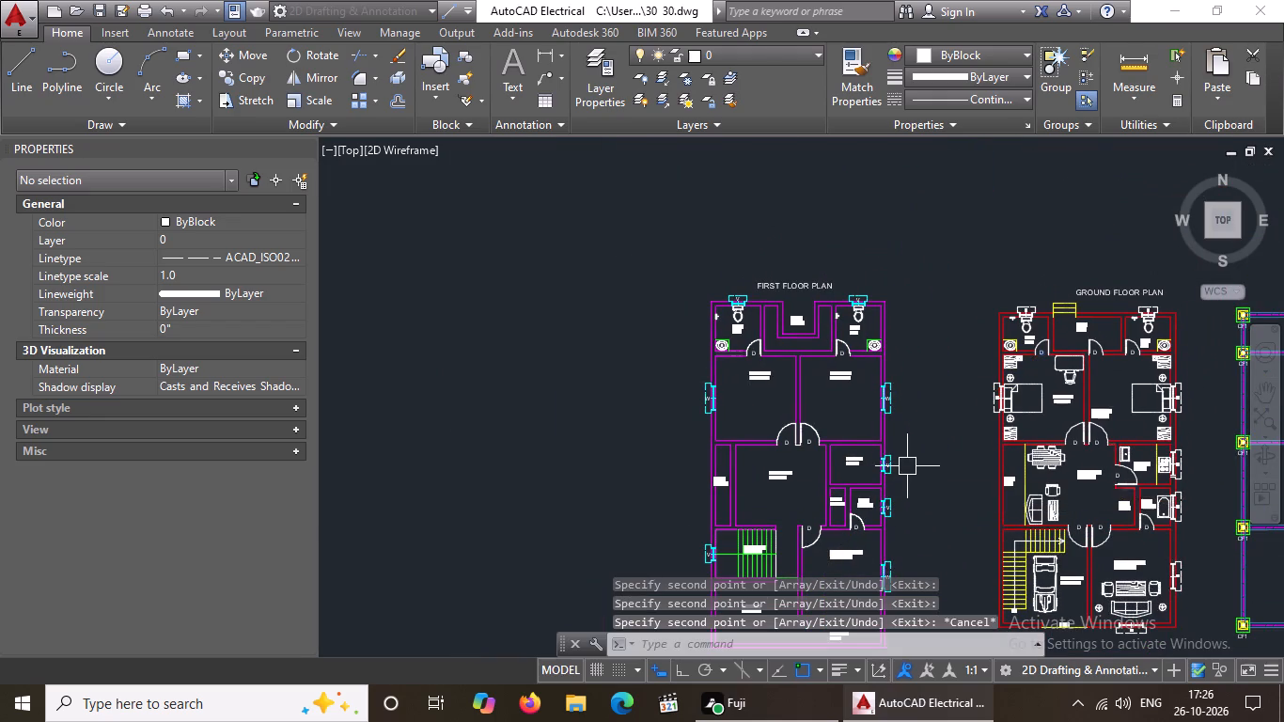
Copy the first floor's west bedroom door about 7'-8" southeast into the T.V lounge, near the kitchen.
scroll(902, 467, "up", 3)
scroll(627, 425, "down", 2)
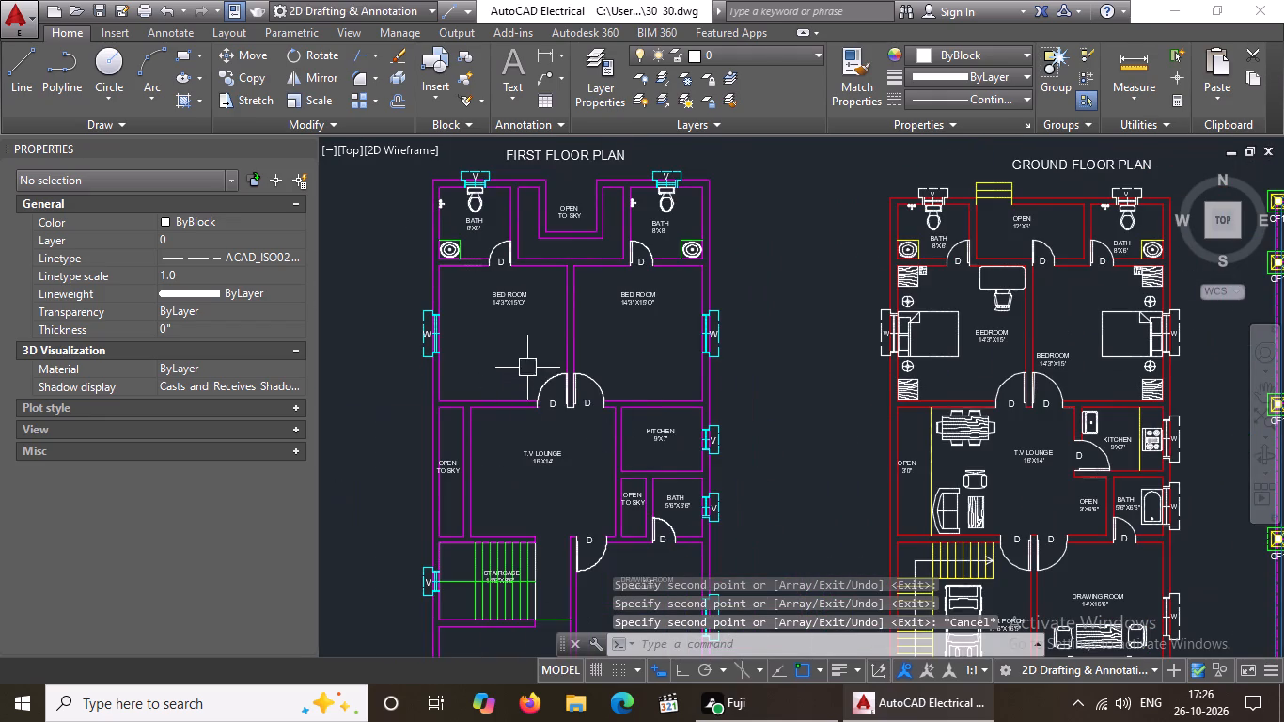
left_click(546, 377)
left_click(248, 74)
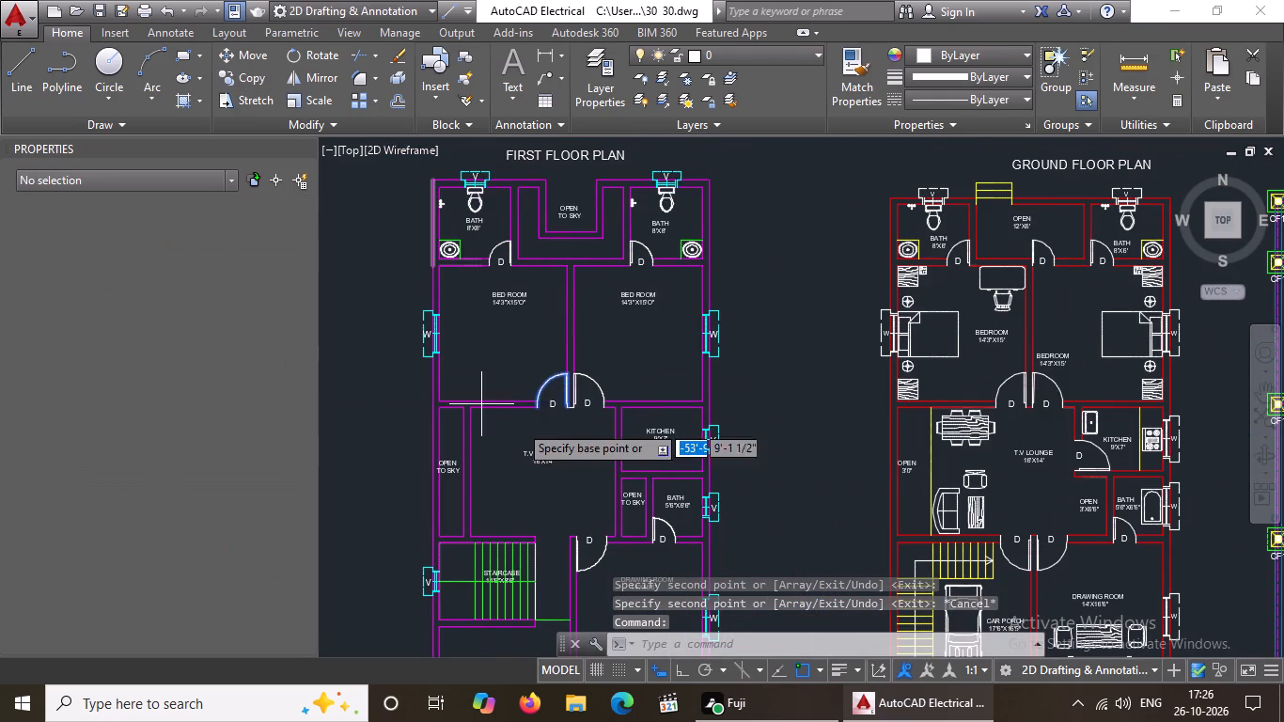
left_click(553, 389)
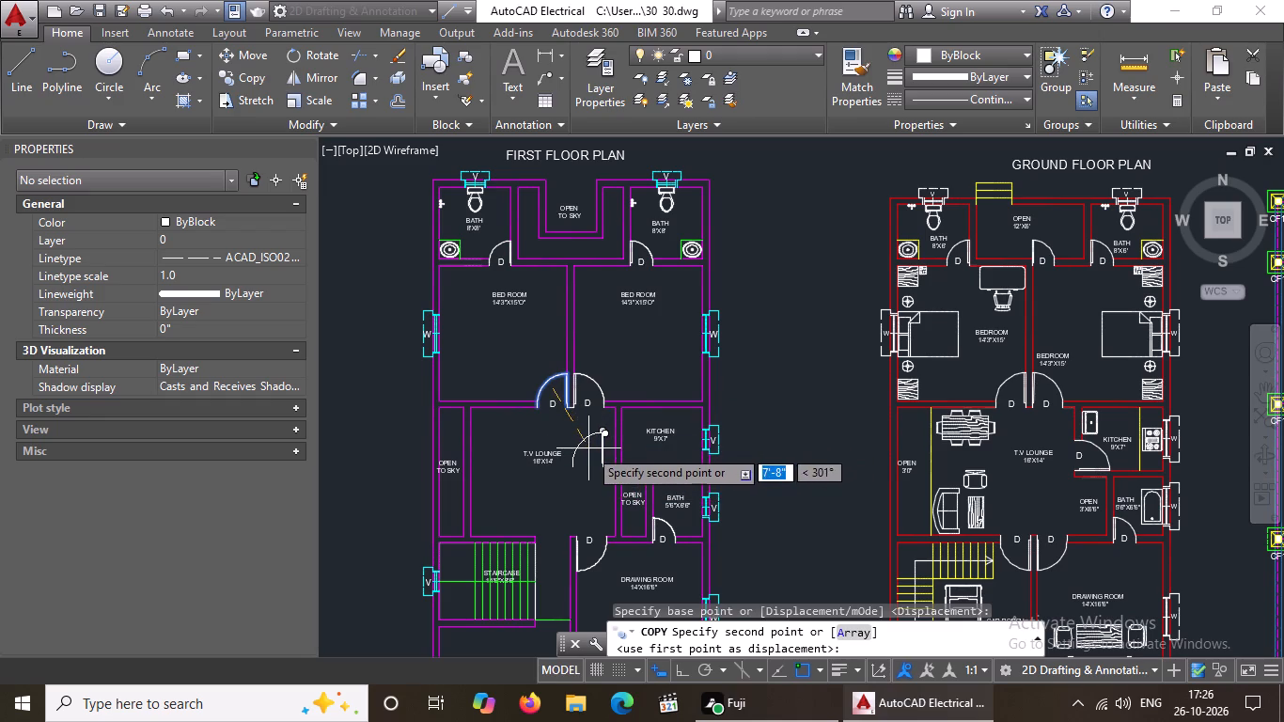
left_click(588, 448)
key("Escape")
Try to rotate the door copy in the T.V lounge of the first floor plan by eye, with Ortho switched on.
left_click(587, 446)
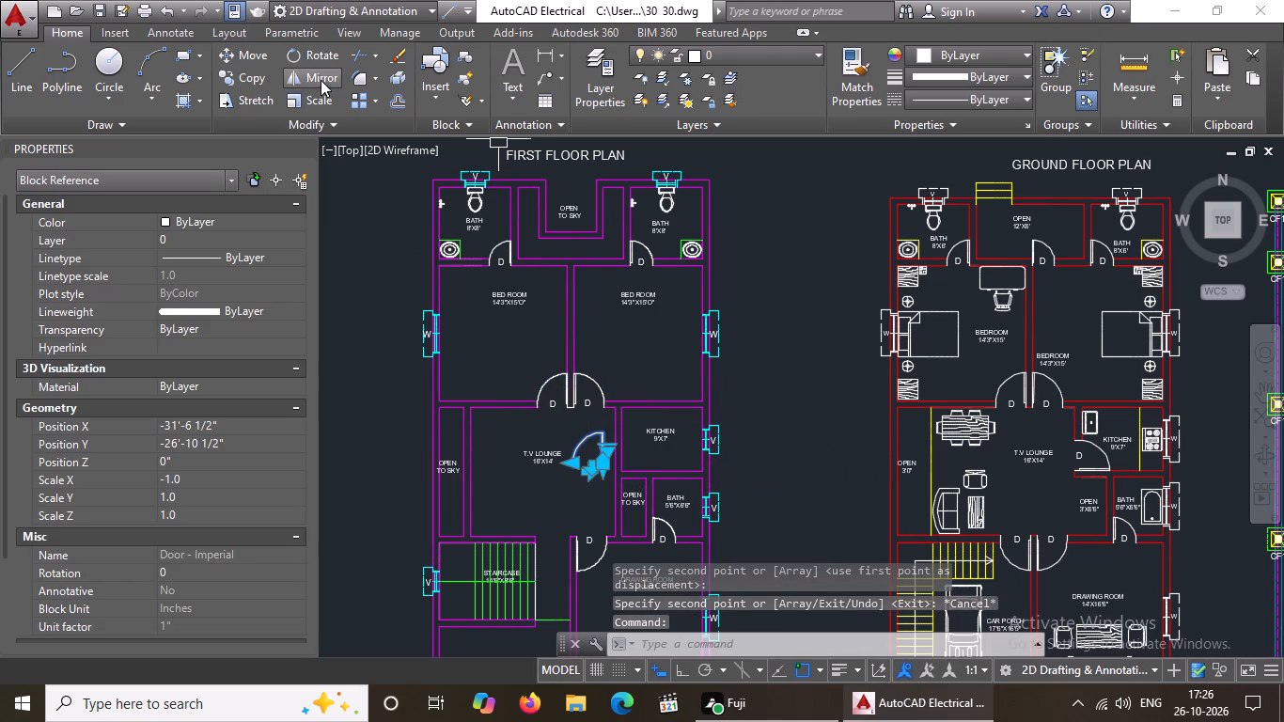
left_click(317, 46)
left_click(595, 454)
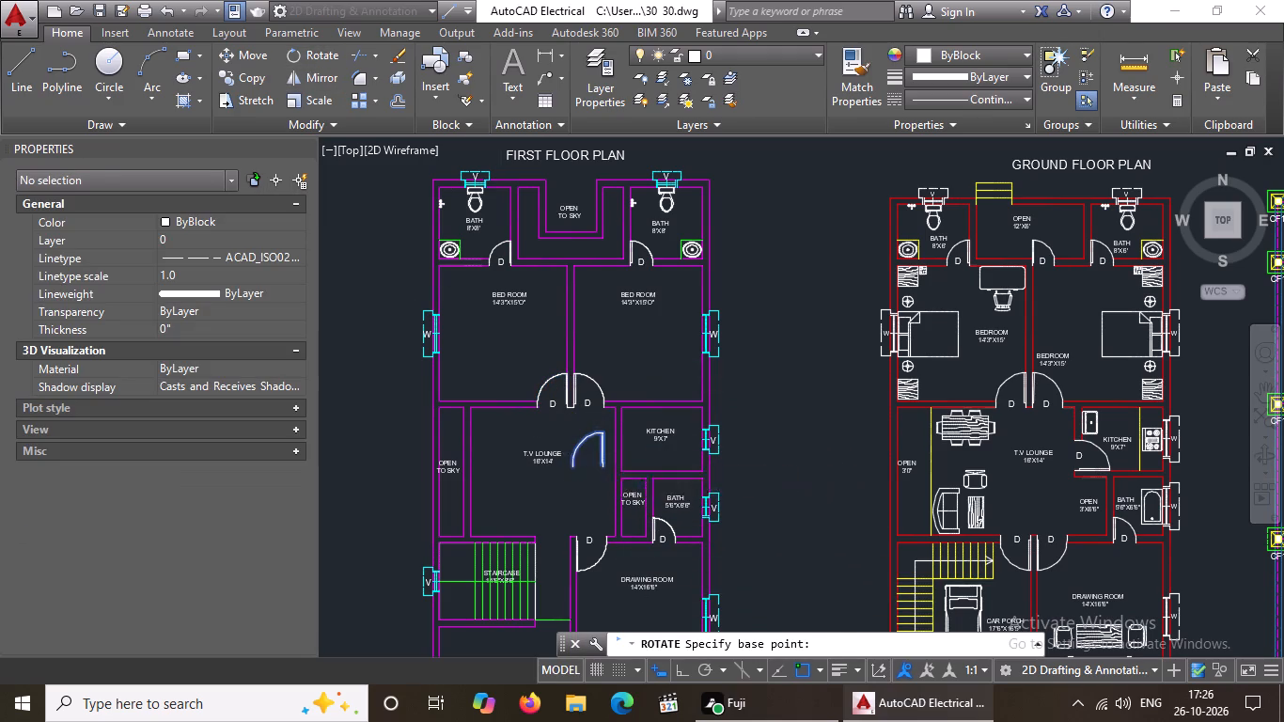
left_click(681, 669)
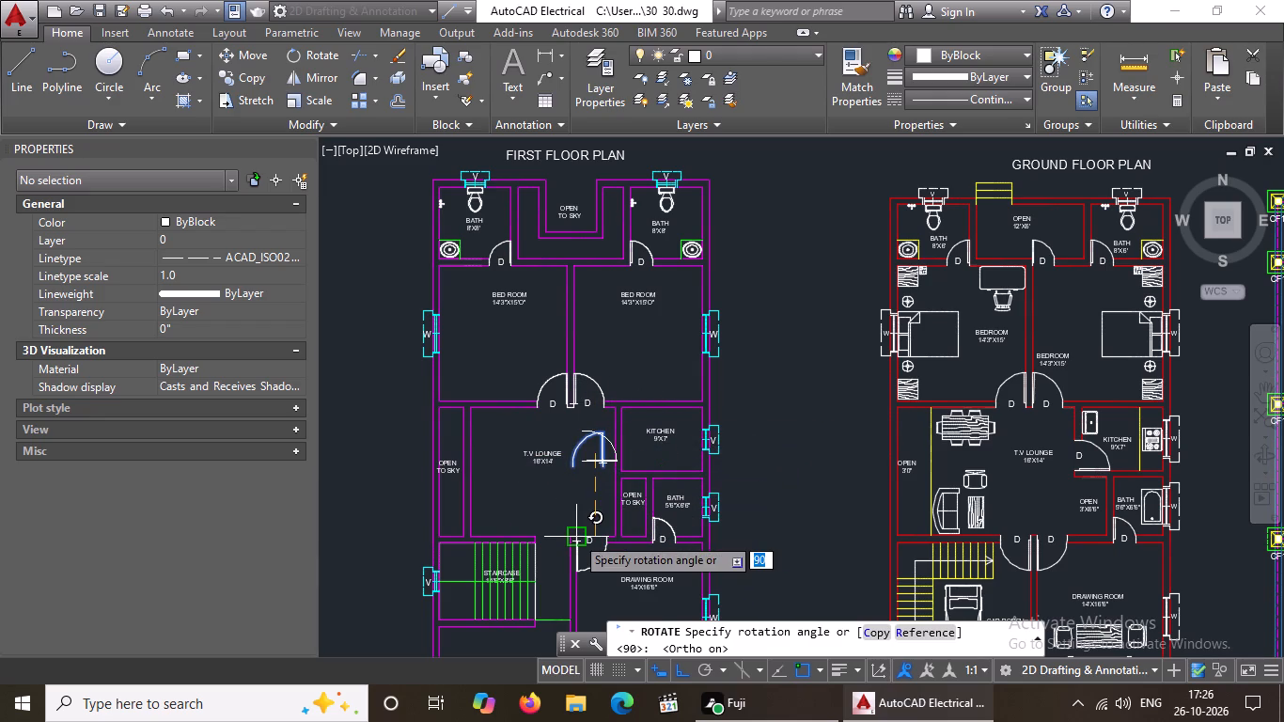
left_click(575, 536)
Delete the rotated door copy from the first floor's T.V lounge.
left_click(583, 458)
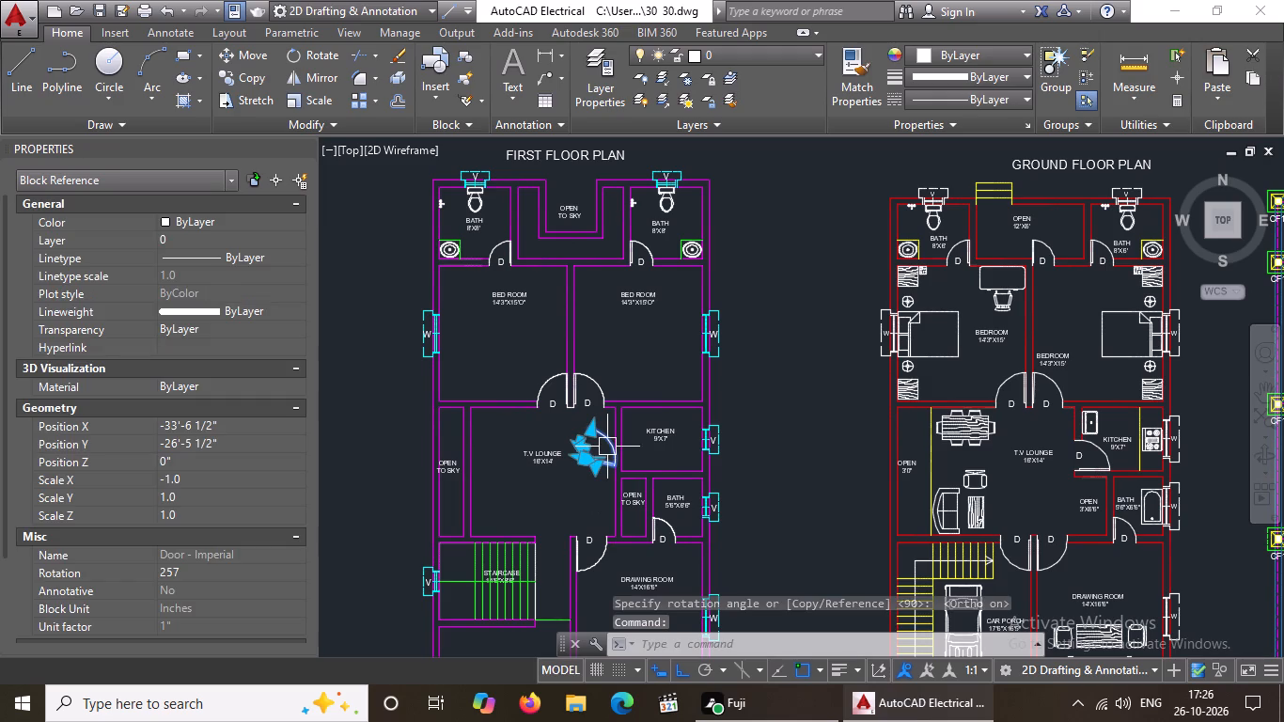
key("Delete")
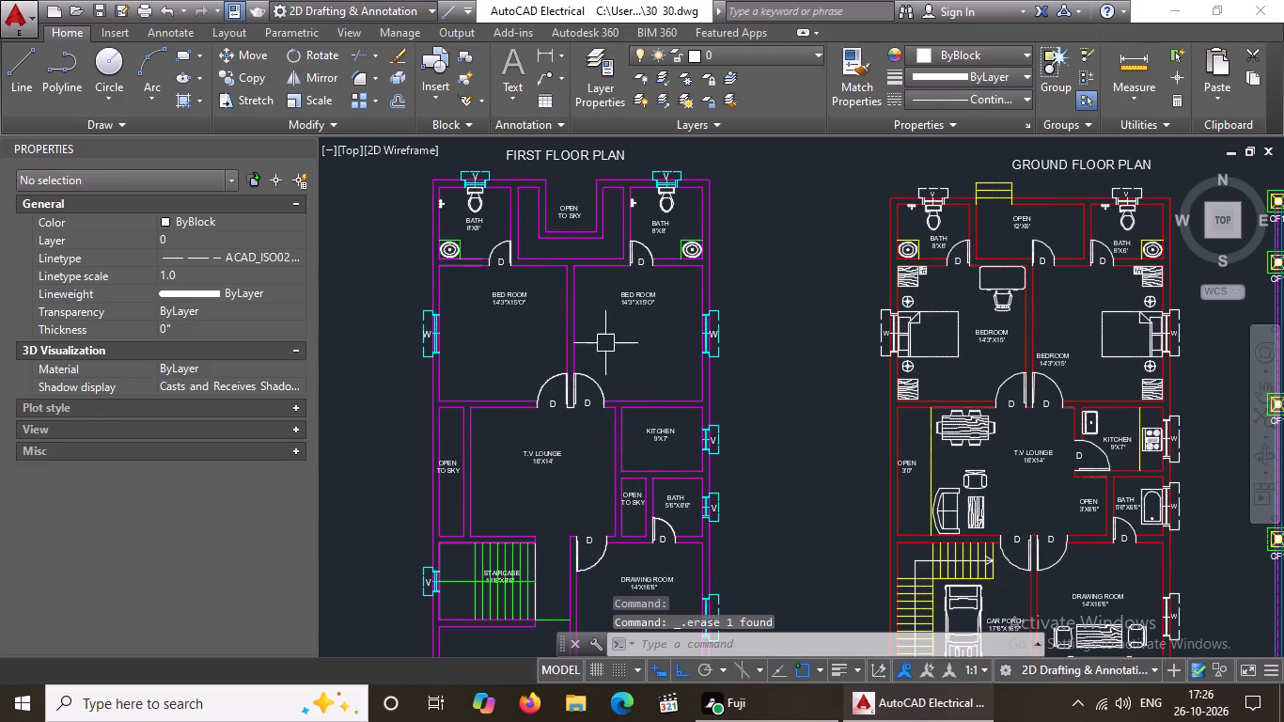
Copy the first floor's west bedroom door about 7'-10" straight south into the T.V lounge with Ortho on.
scroll(594, 365, "up", 2)
left_click(492, 397)
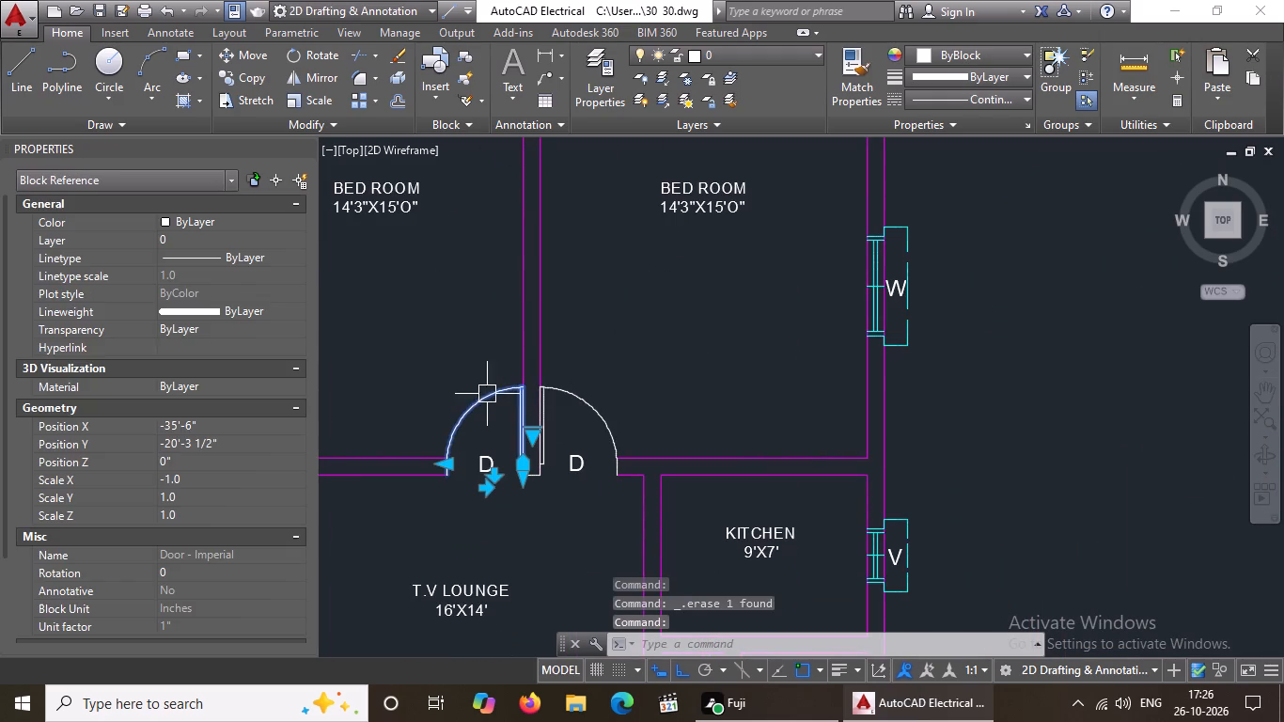
left_click(249, 77)
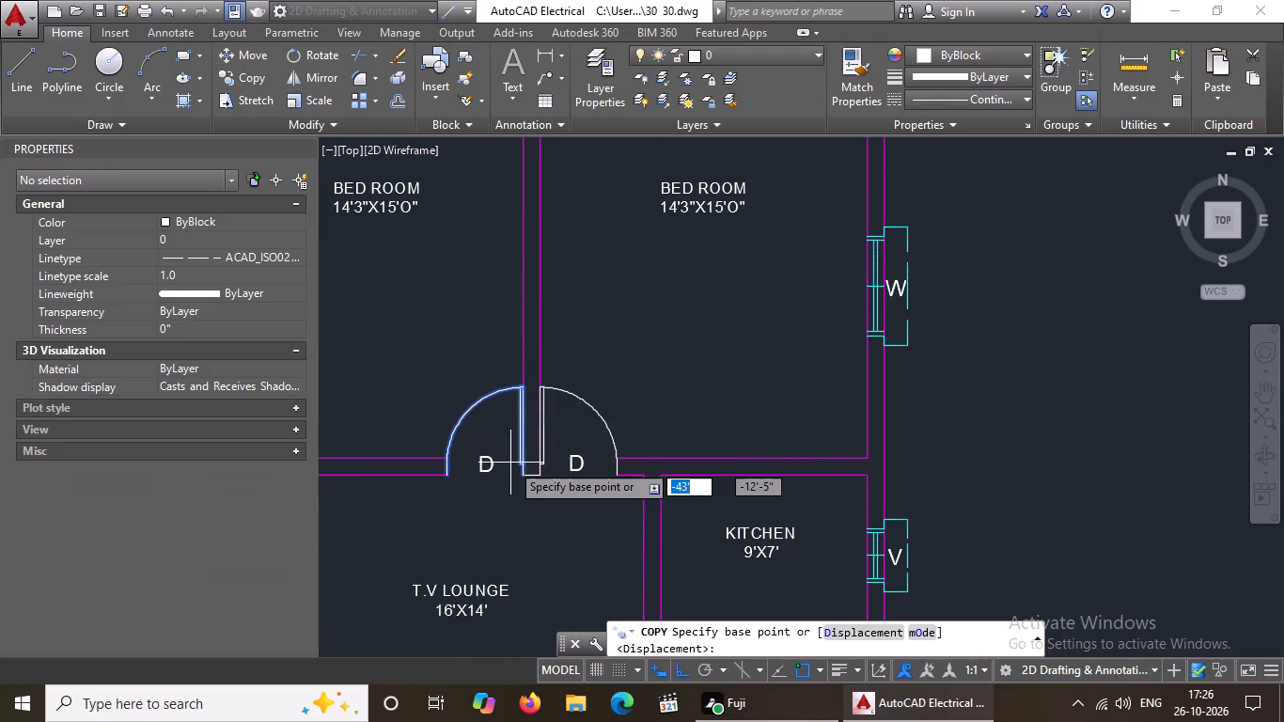
left_click(494, 422)
scroll(555, 502, "down", 3)
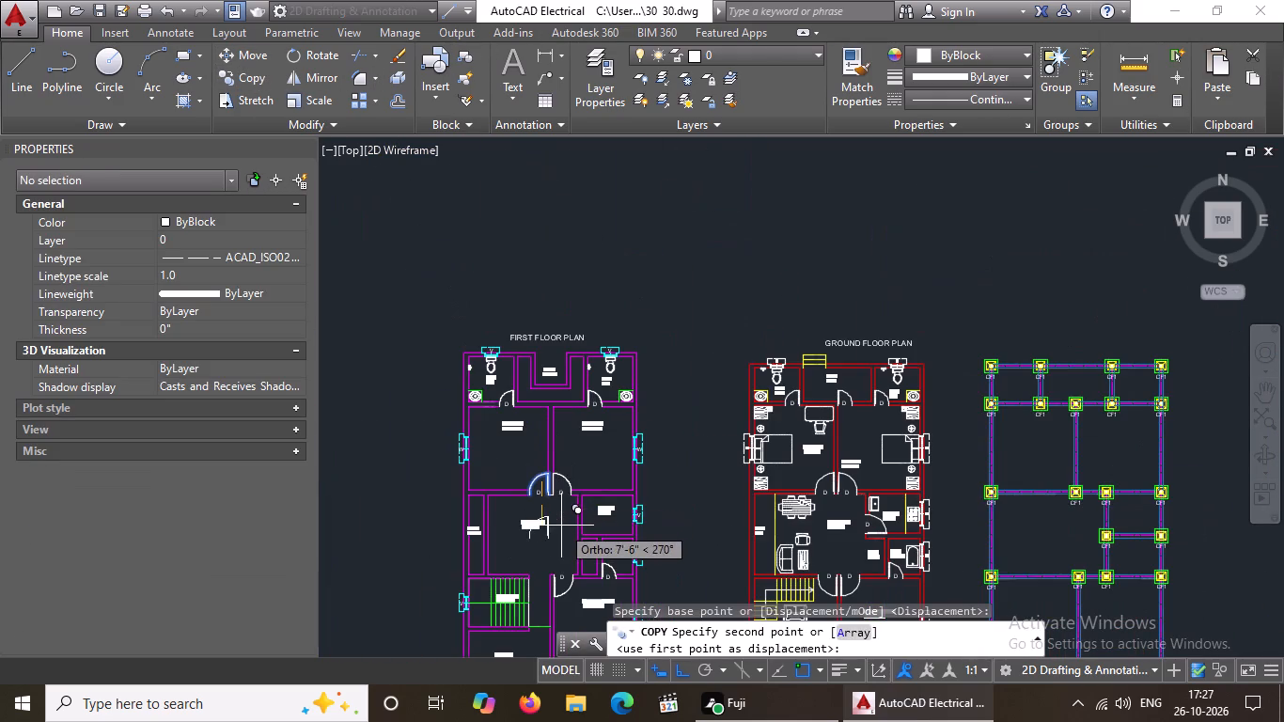
left_click(554, 526)
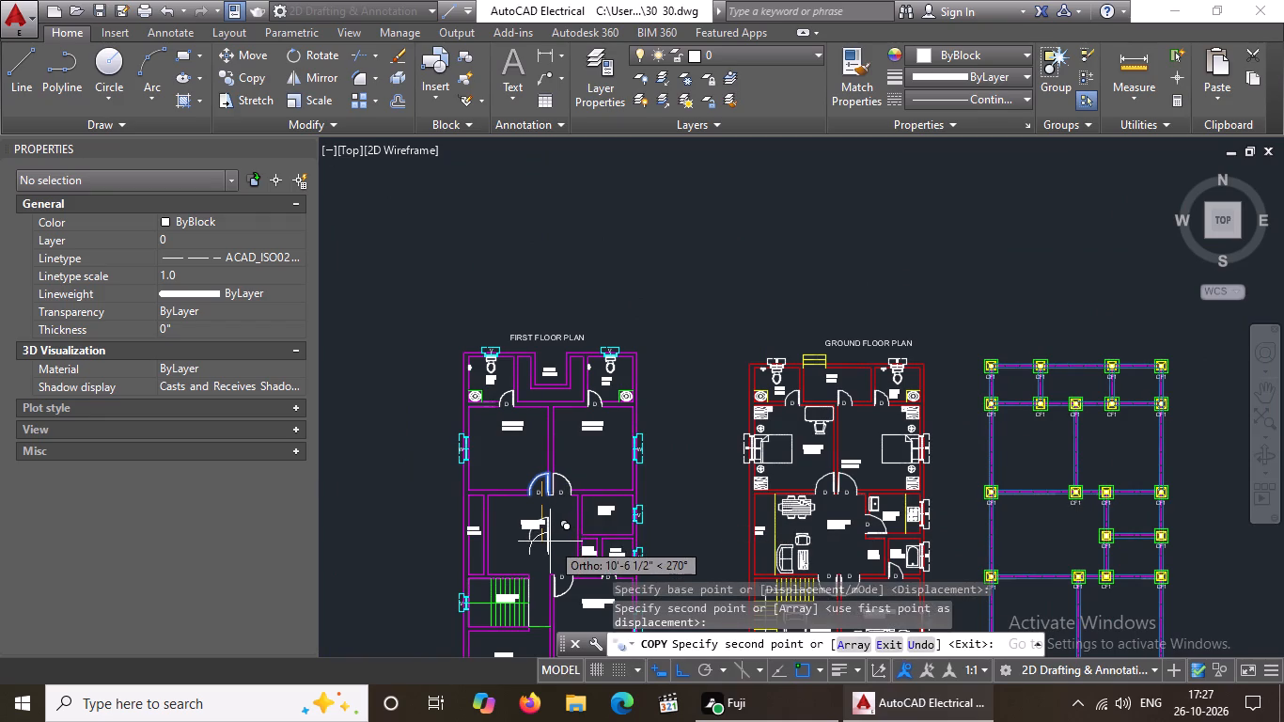
key("Escape")
Rotate the door copy in the T.V lounge to 270 degrees so it opens toward the kitchen.
scroll(545, 544, "up", 4)
left_click(548, 490)
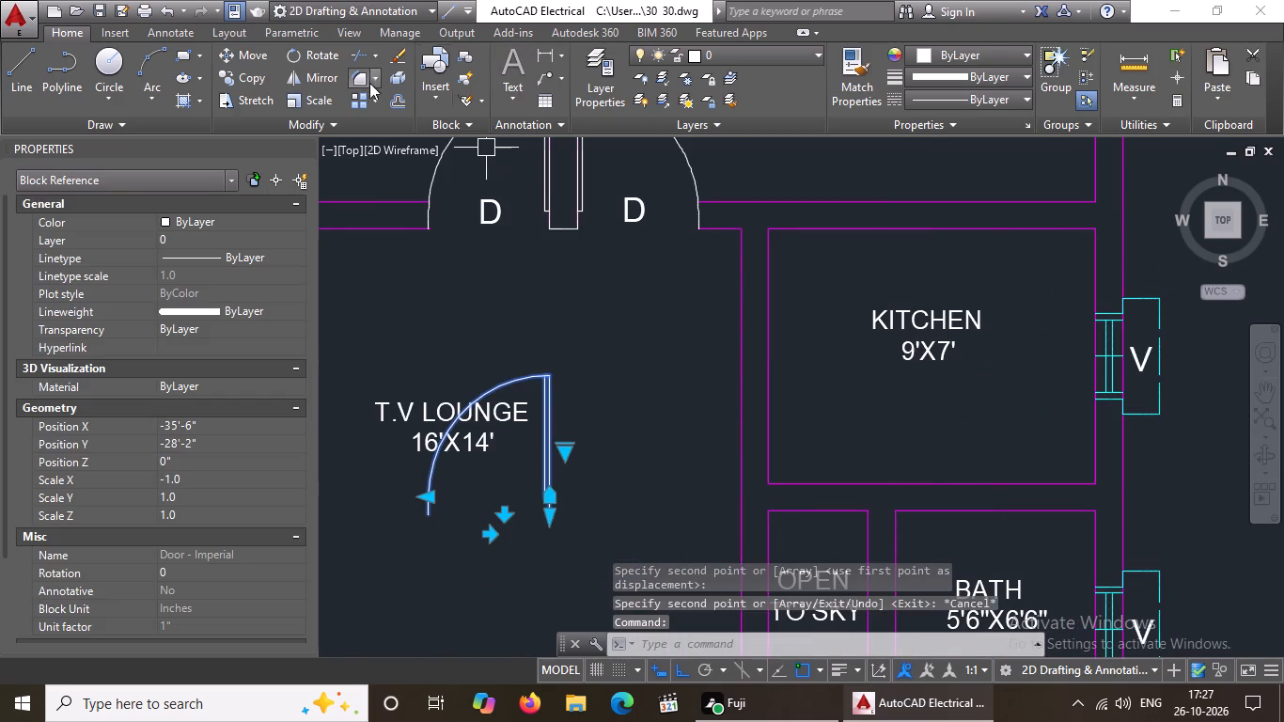
left_click(330, 56)
left_click(514, 460)
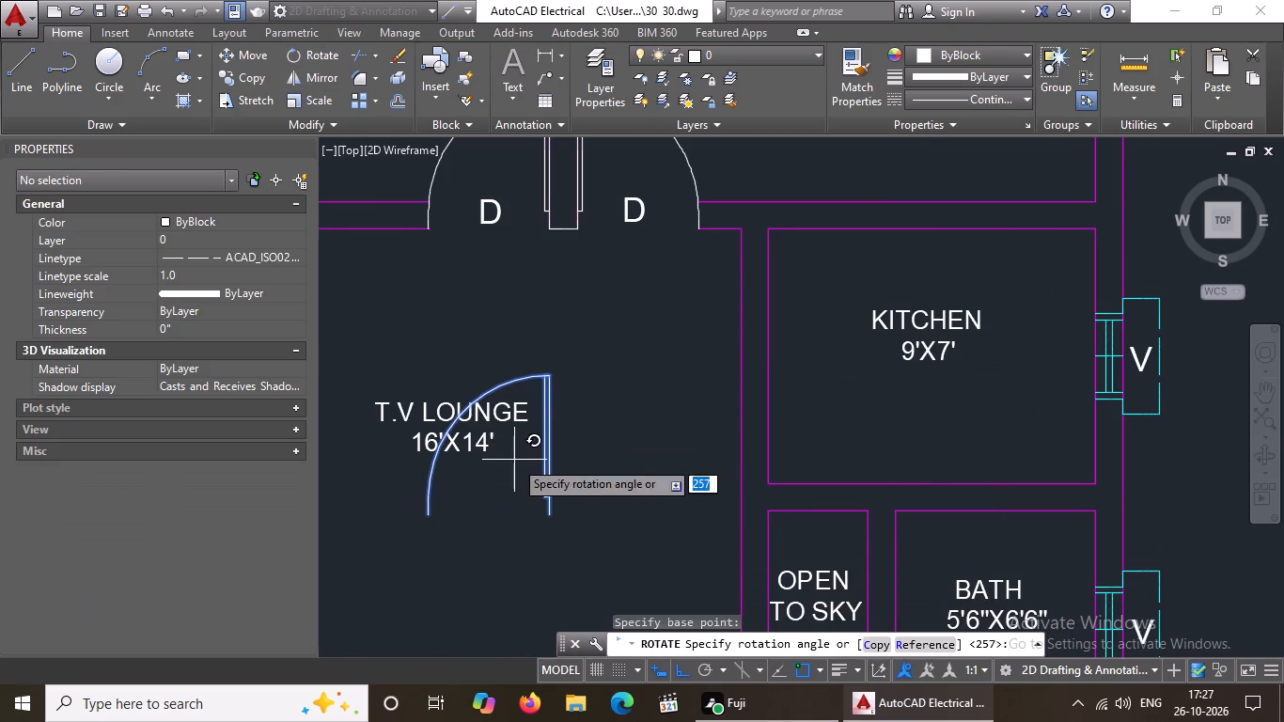
left_click(481, 523)
scroll(615, 520, "down", 2)
key("Escape")
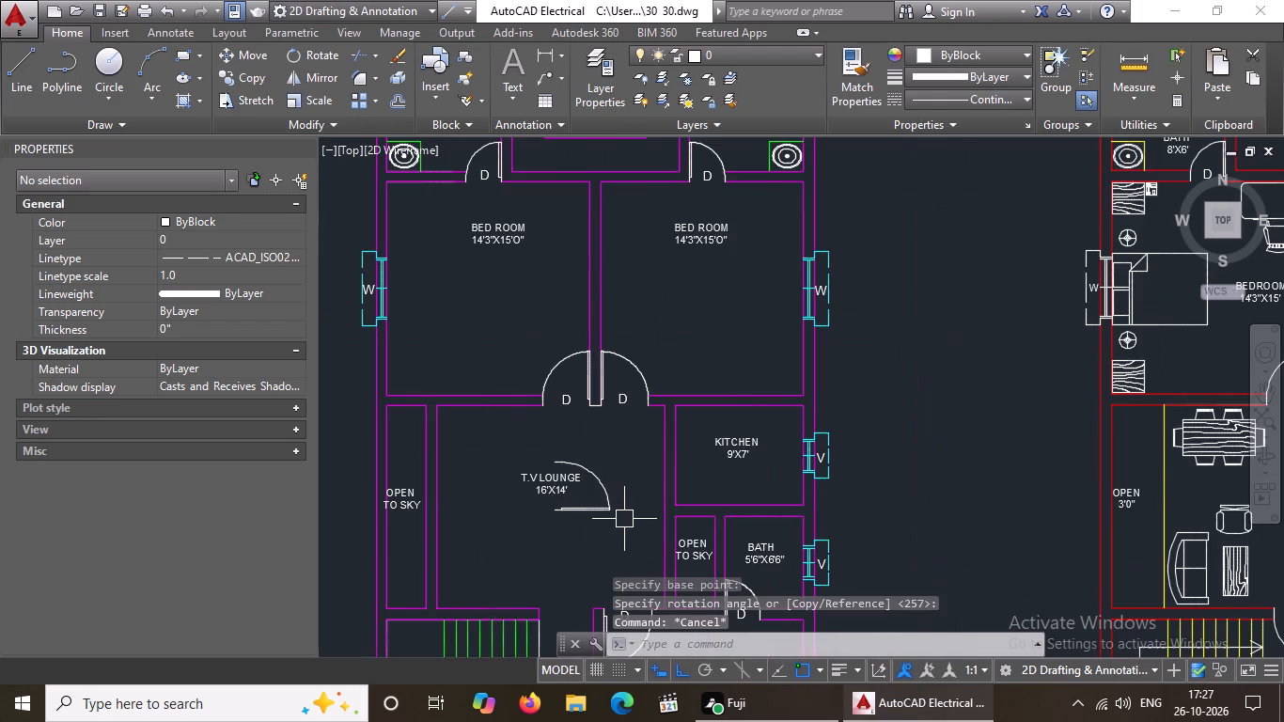
Extend the kitchen's south wall line west to the T.V lounge side of the dividing wall.
type("EX")
key("space")
key("space")
scroll(728, 523, "up", 2)
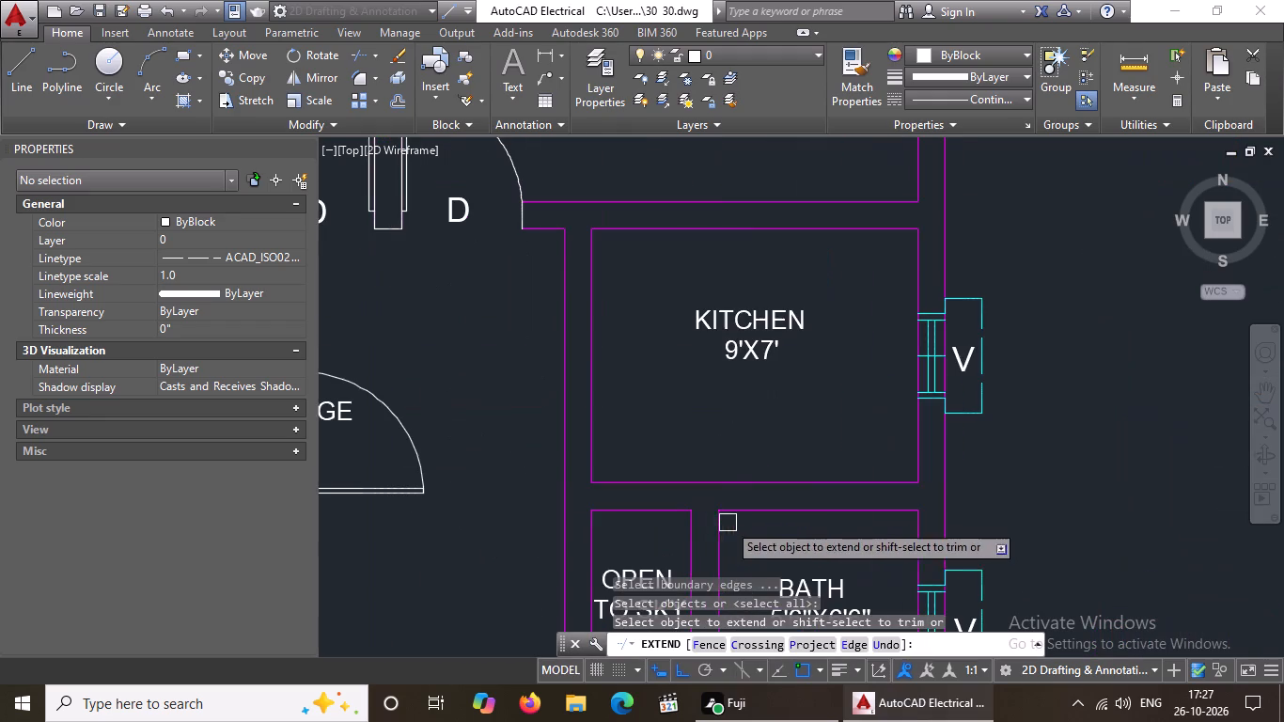
left_click(625, 481)
key("Escape")
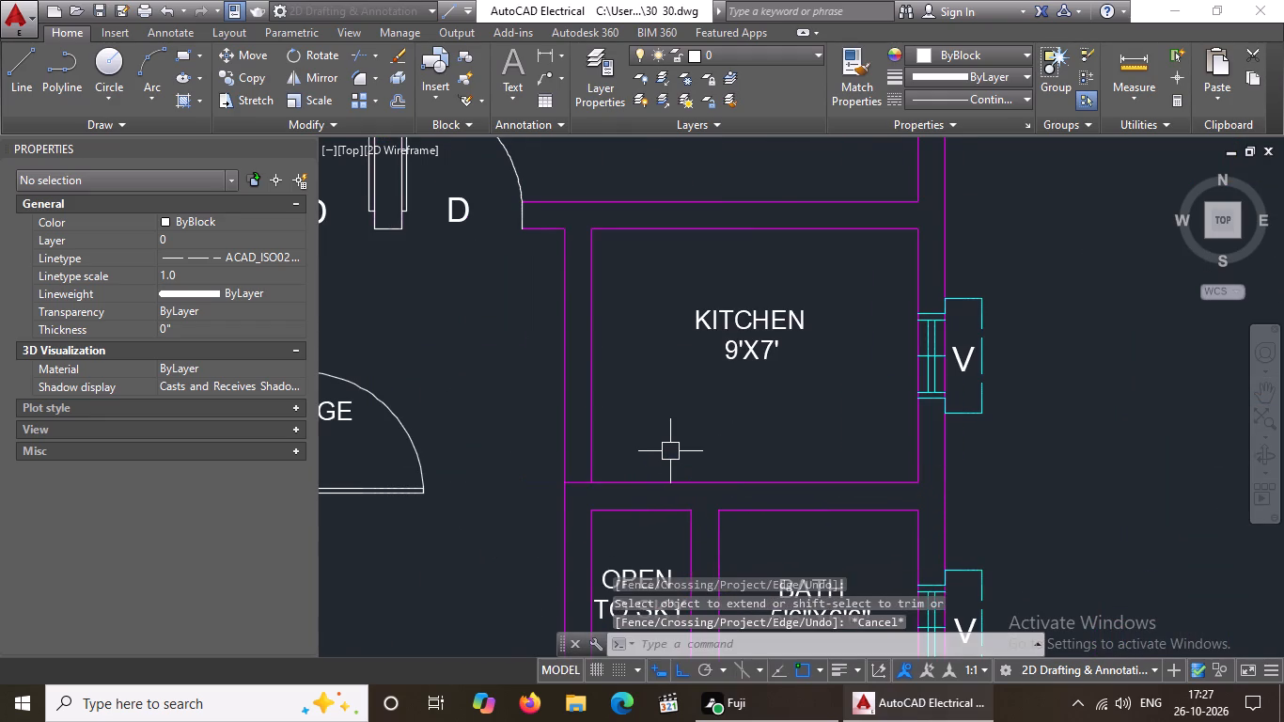
Move the rotated door by its southwest end to the T.V lounge end of the extended kitchen south wall line.
scroll(664, 448, "down", 1)
left_click(469, 476)
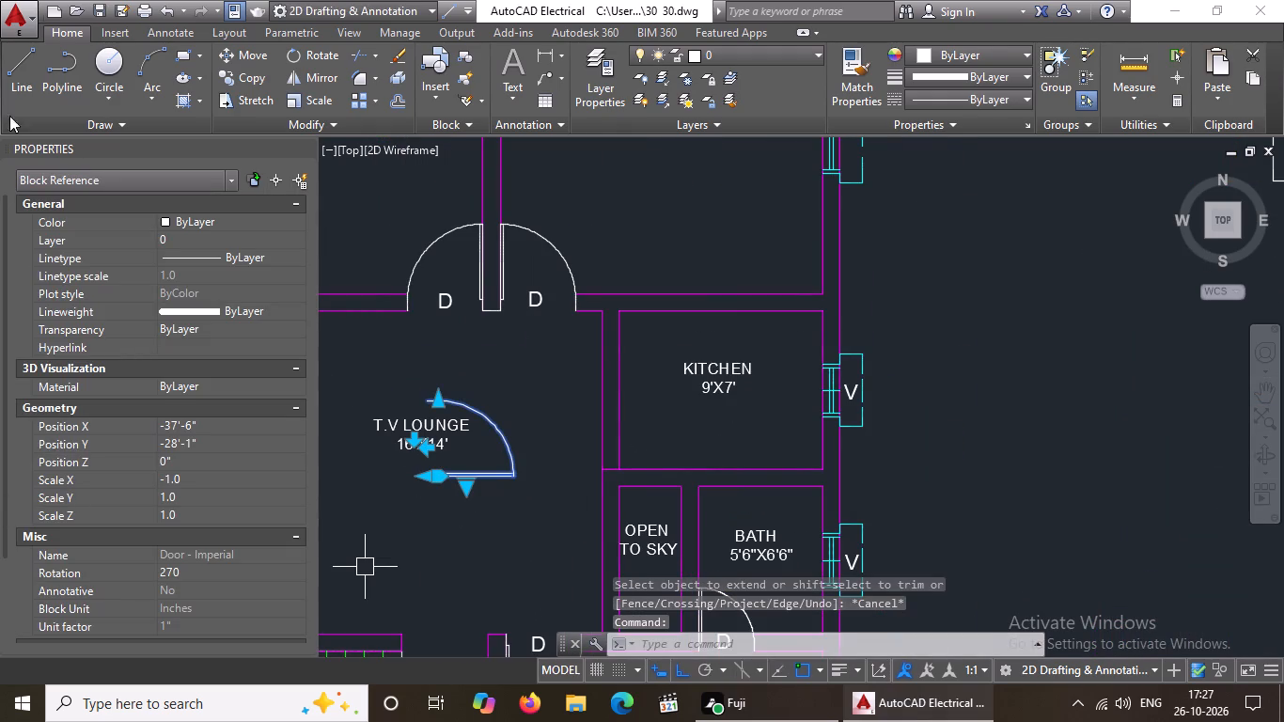
left_click(260, 55)
scroll(434, 452, "up", 1)
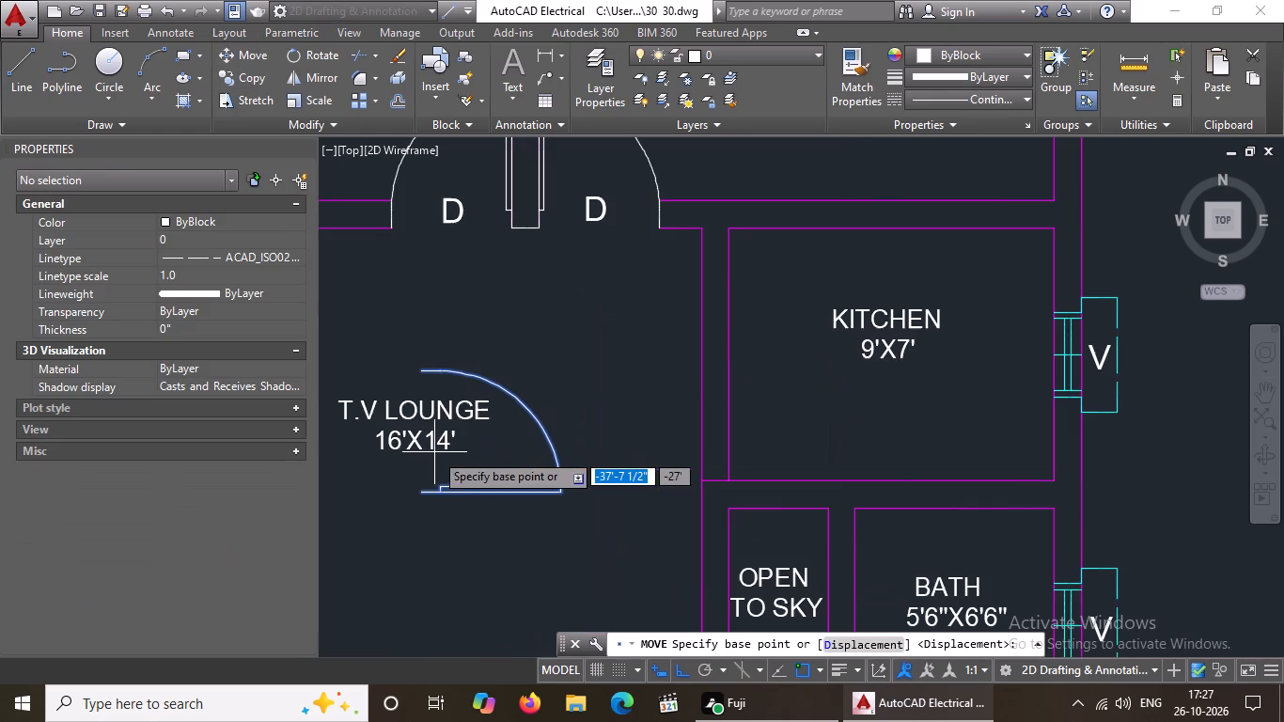
left_click(421, 493)
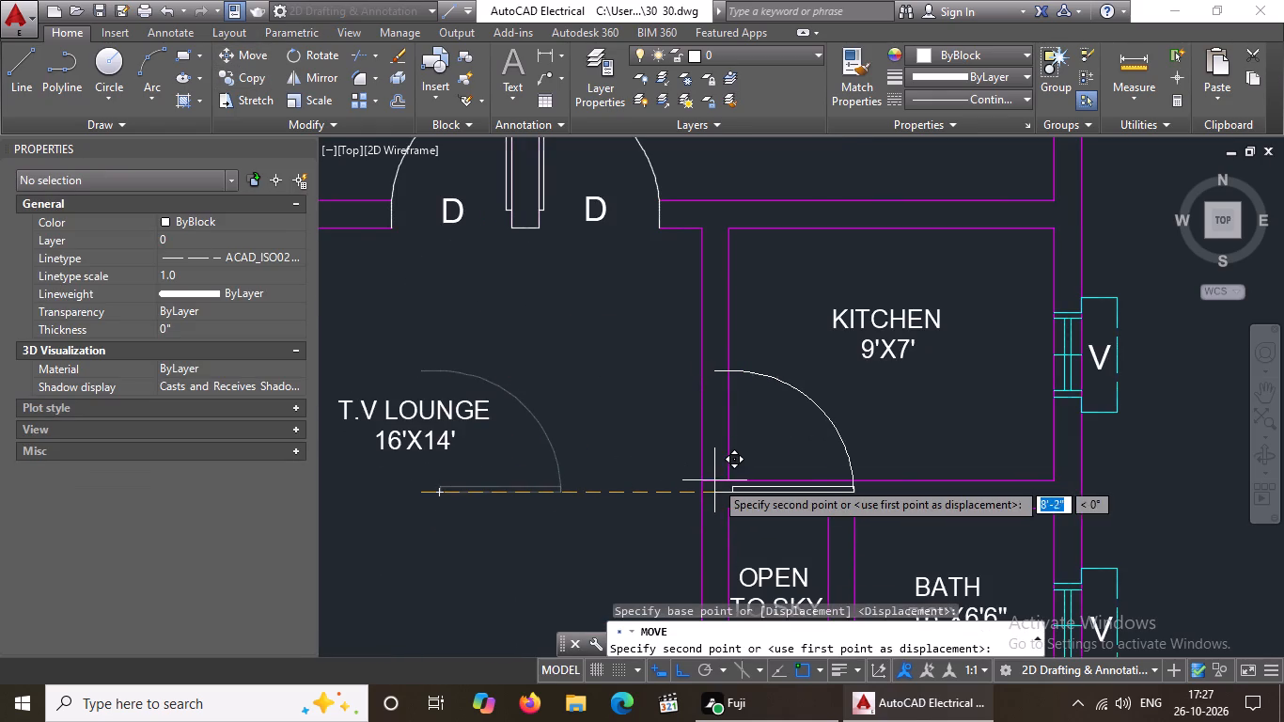
left_click(706, 478)
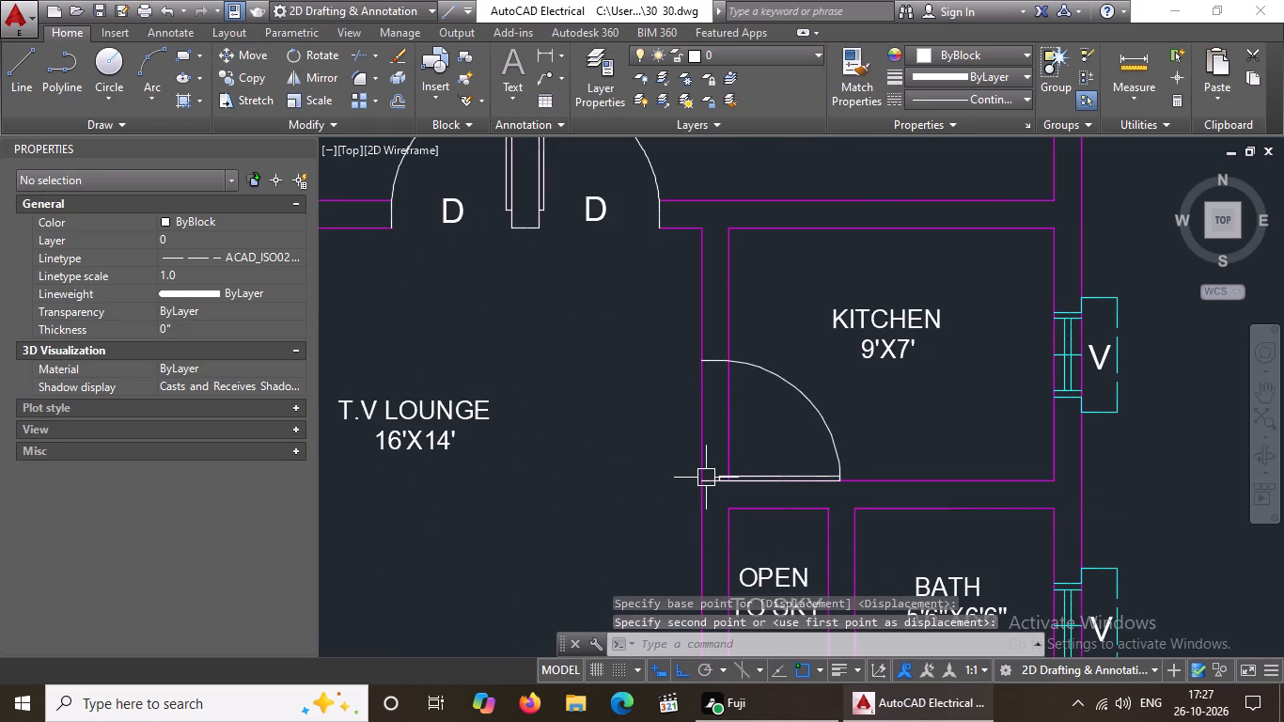
scroll(717, 471, "down", 2)
key("Escape")
Trim both lines of the wall between the T.V lounge and kitchen across the new door opening, including the piece inside the leaf.
type("TR")
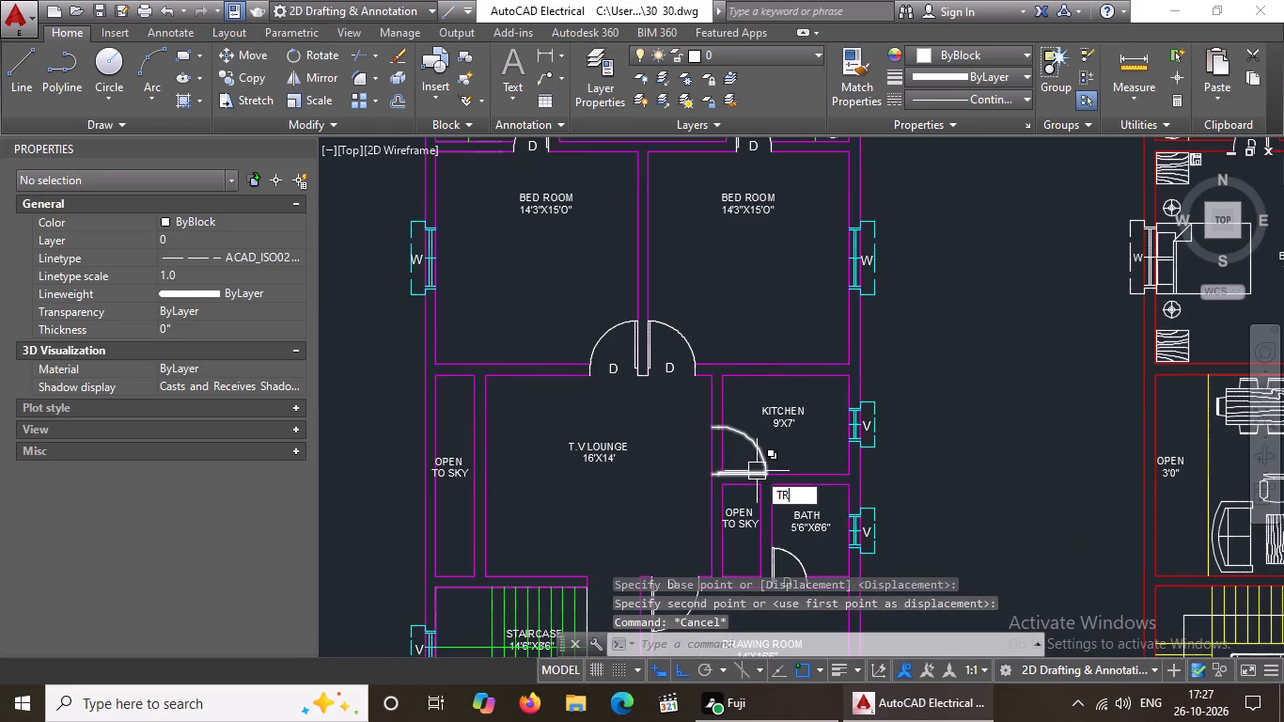
key("space")
key("space")
scroll(712, 448, "up", 6)
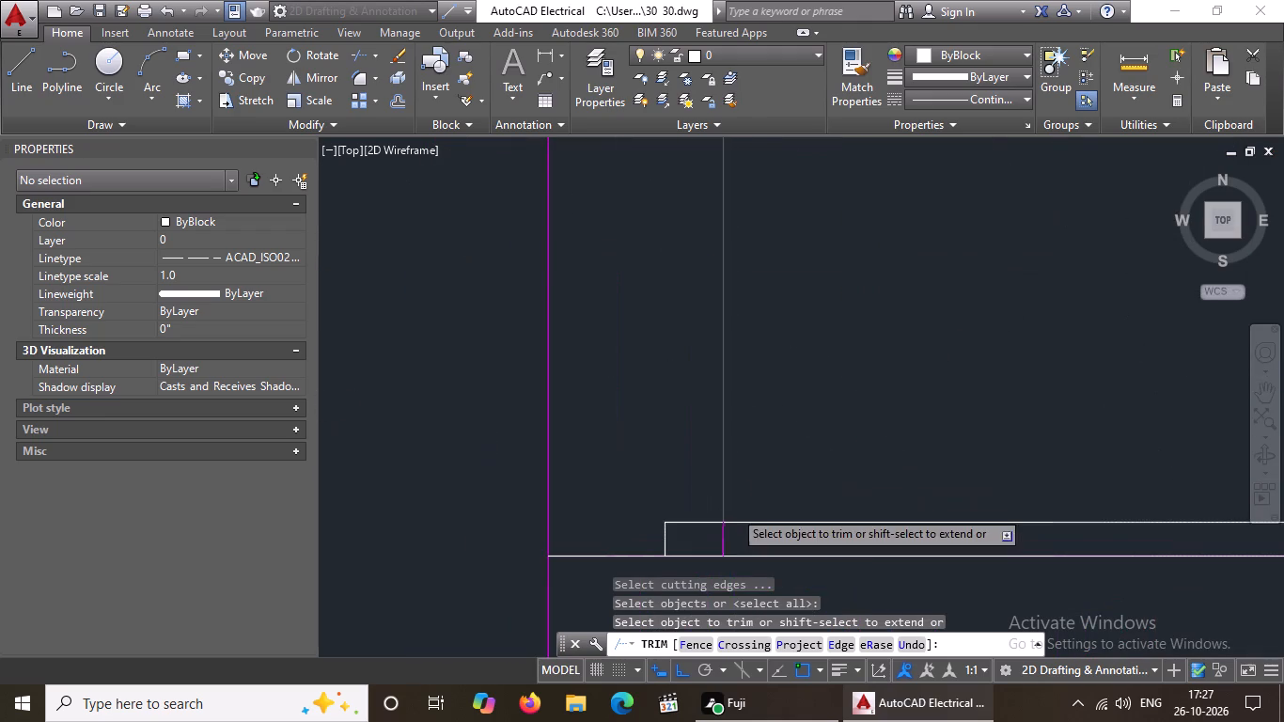
left_click(722, 534)
scroll(730, 479, "down", 4)
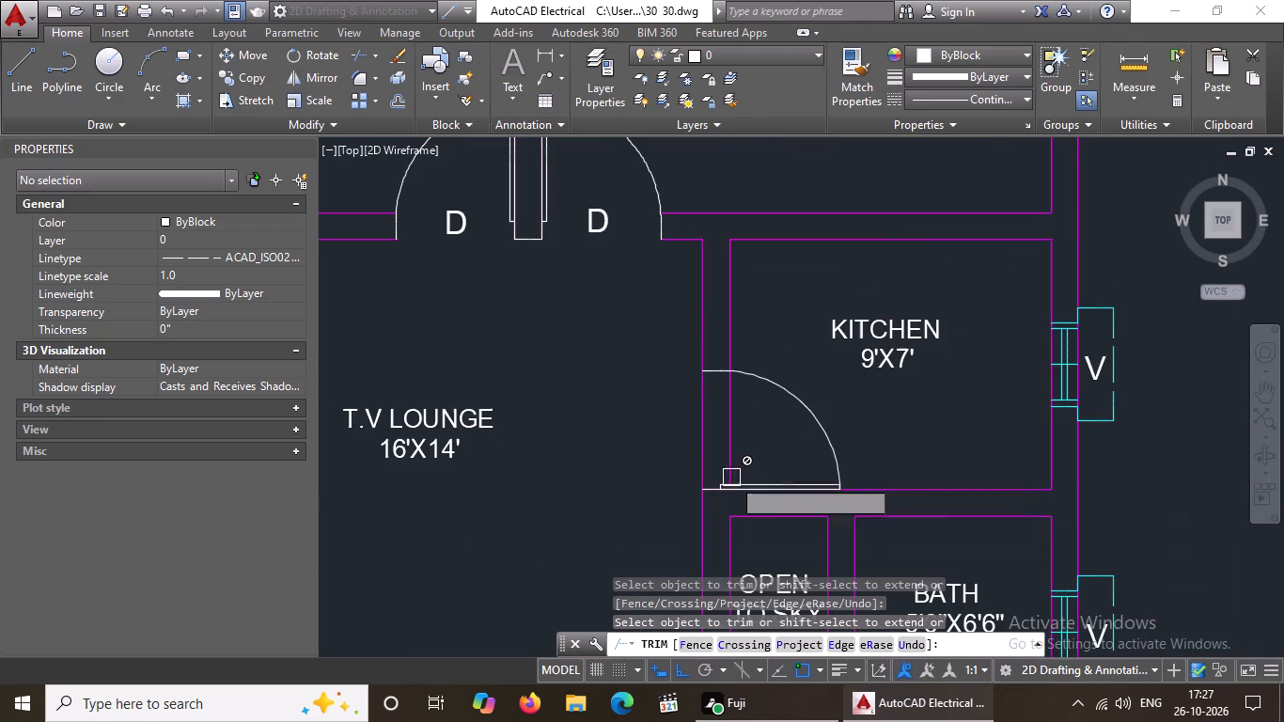
scroll(714, 474, "down", 5)
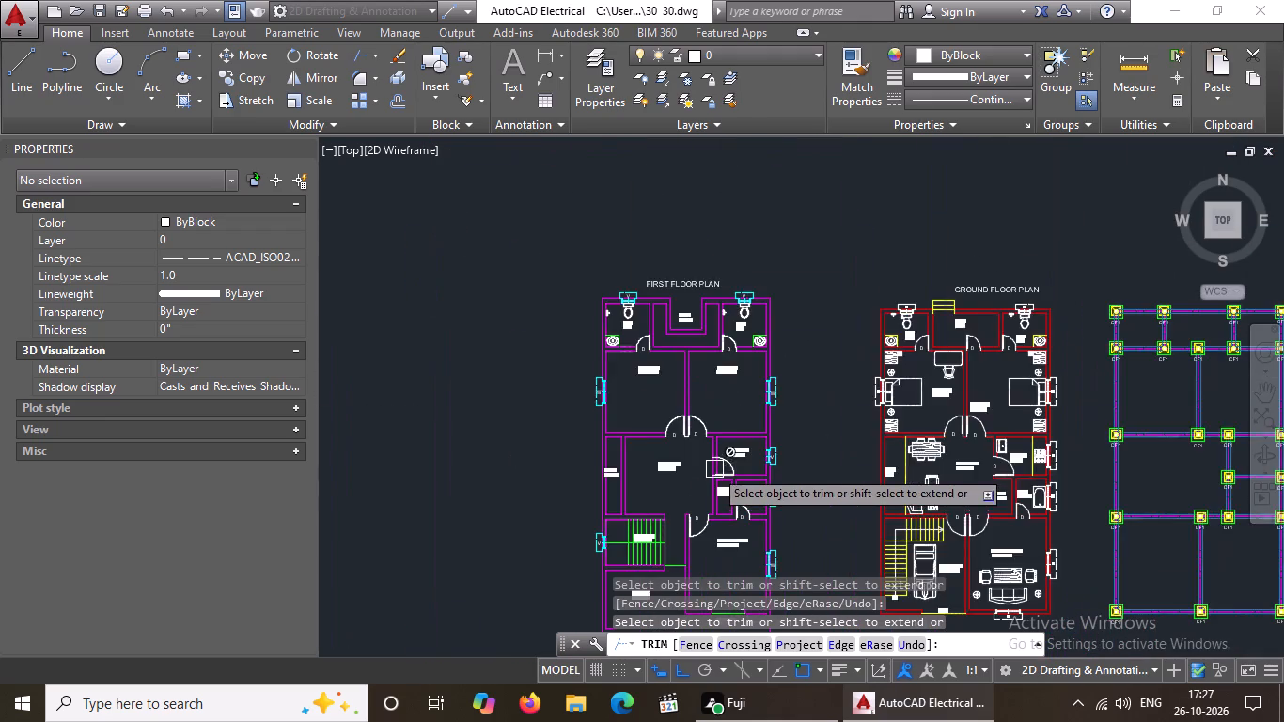
scroll(714, 460, "up", 5)
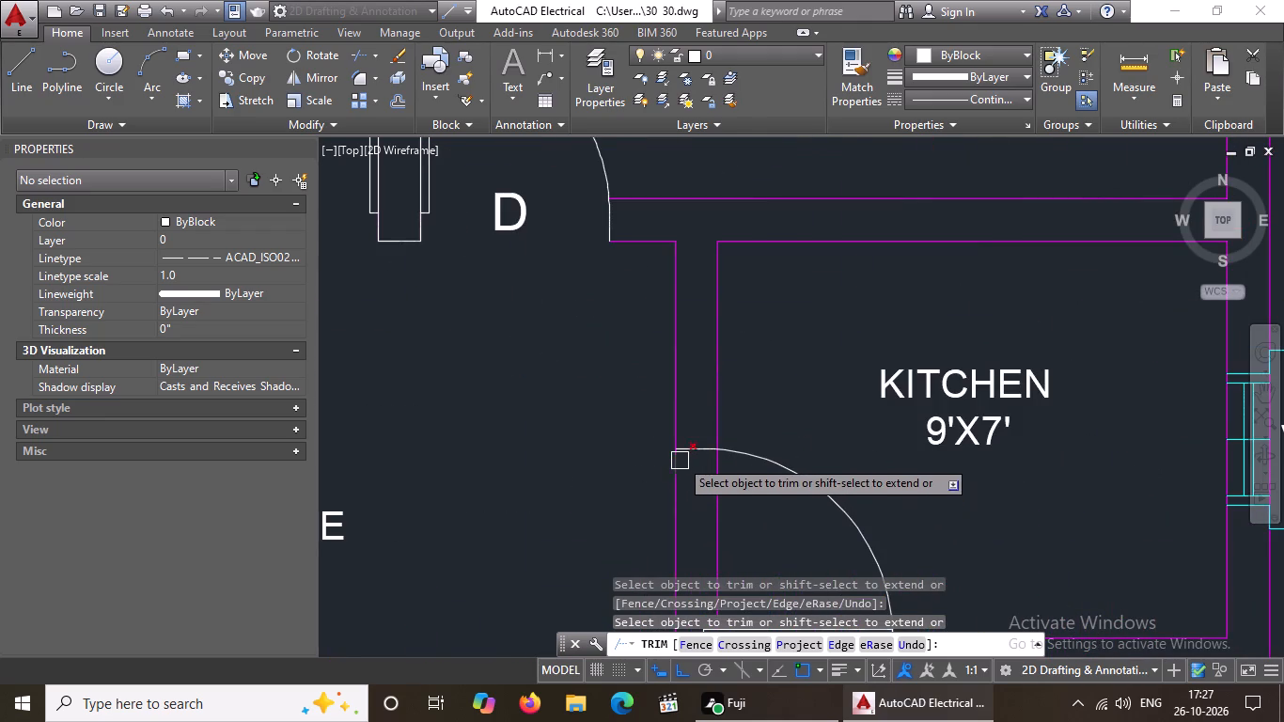
scroll(680, 459, "up", 3)
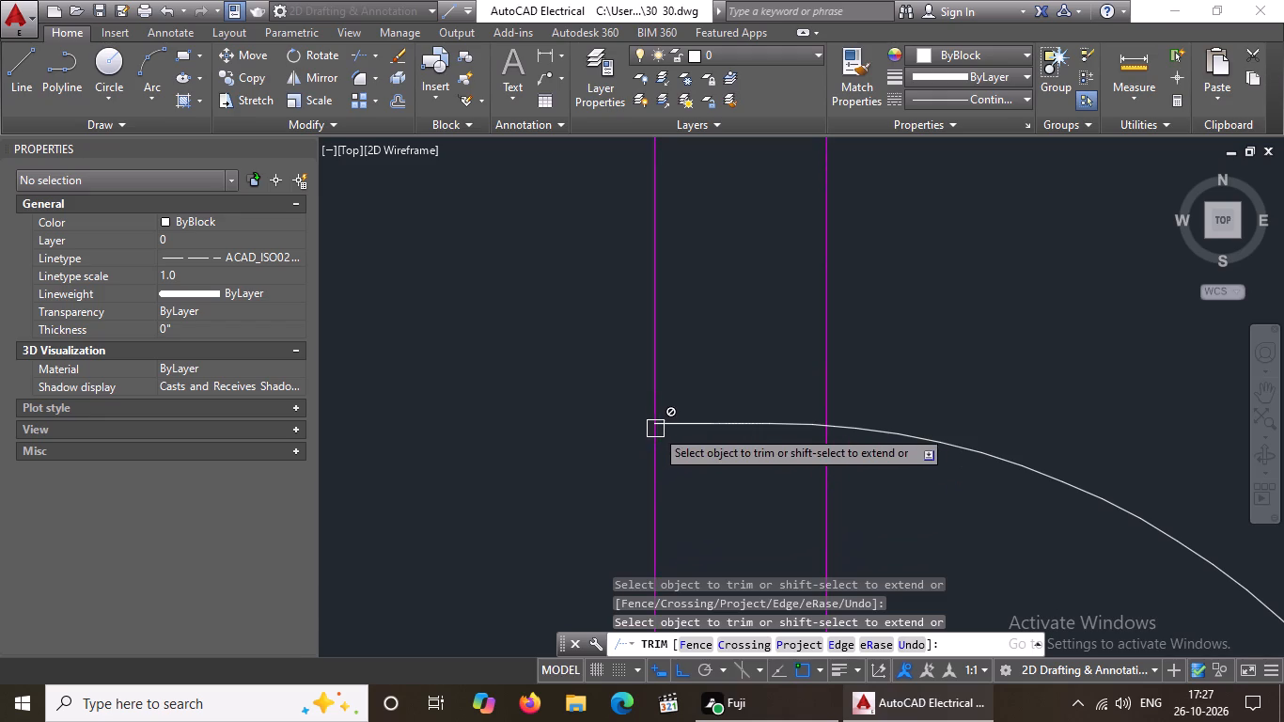
left_click(650, 435)
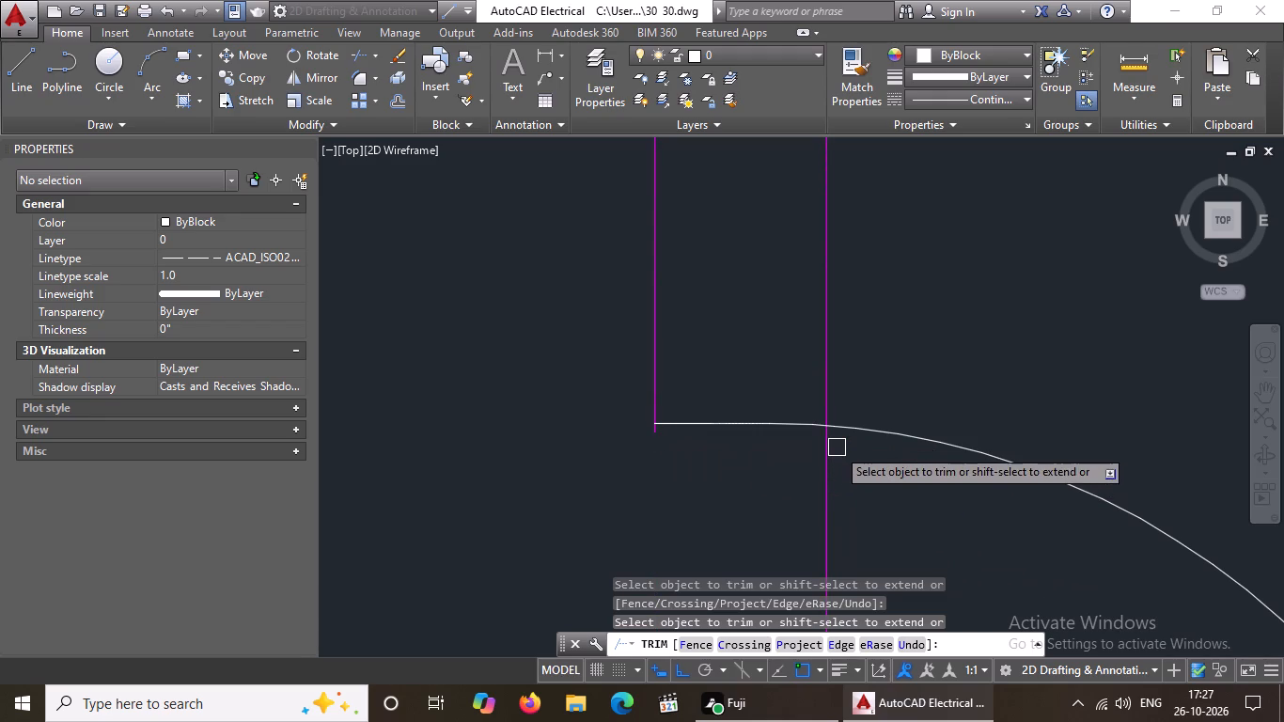
left_click(832, 444)
scroll(832, 444, "down", 5)
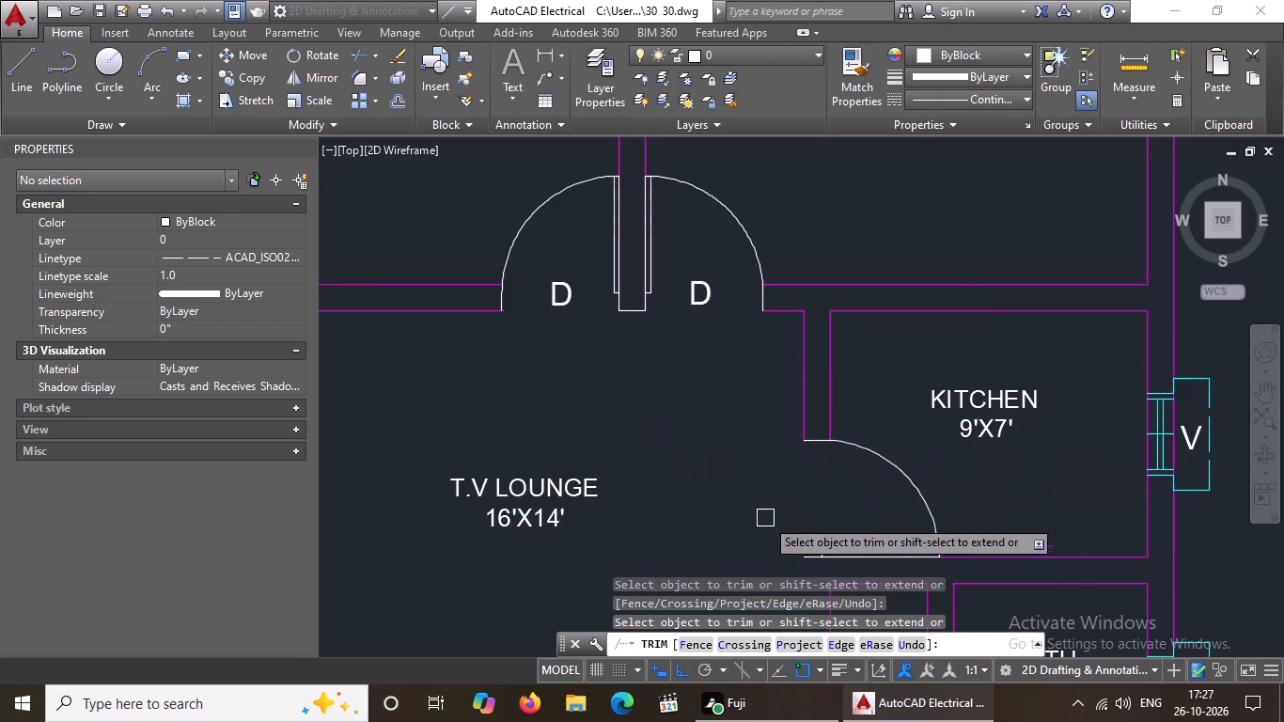
scroll(795, 477, "down", 1)
scroll(1015, 503, "down", 2)
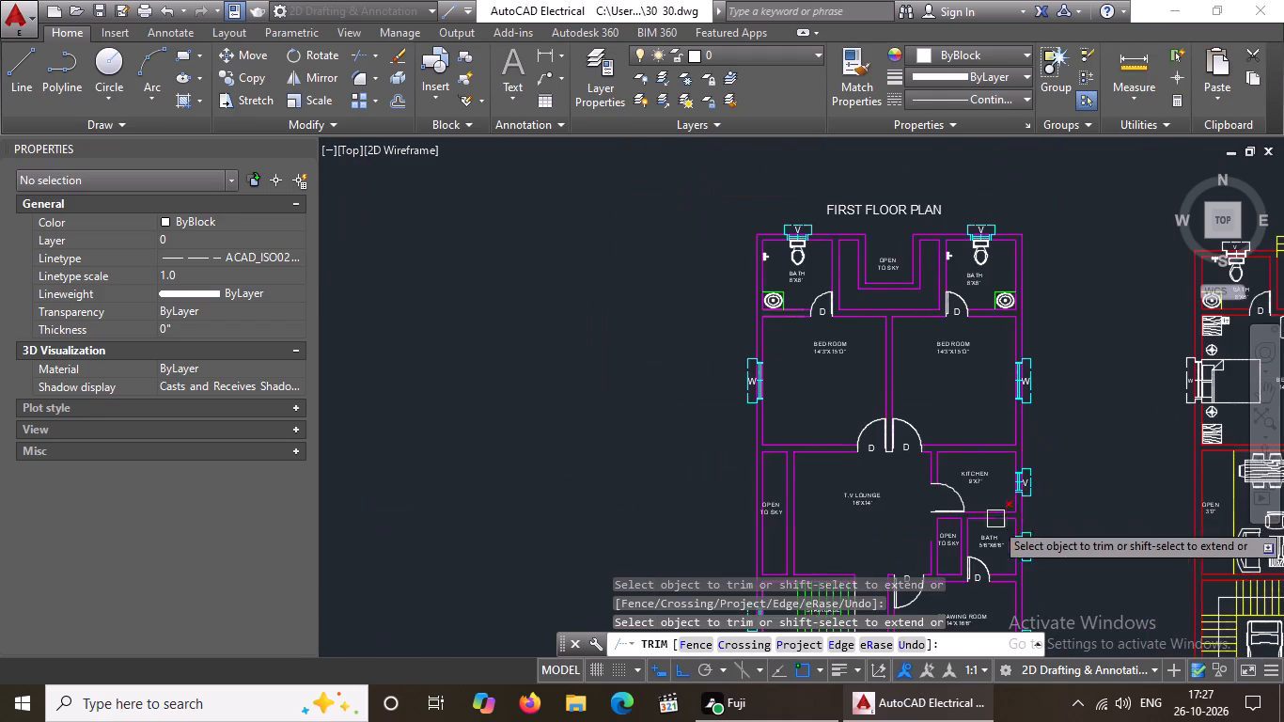
middle_click_drag(966, 565, 933, 541)
key("Escape")
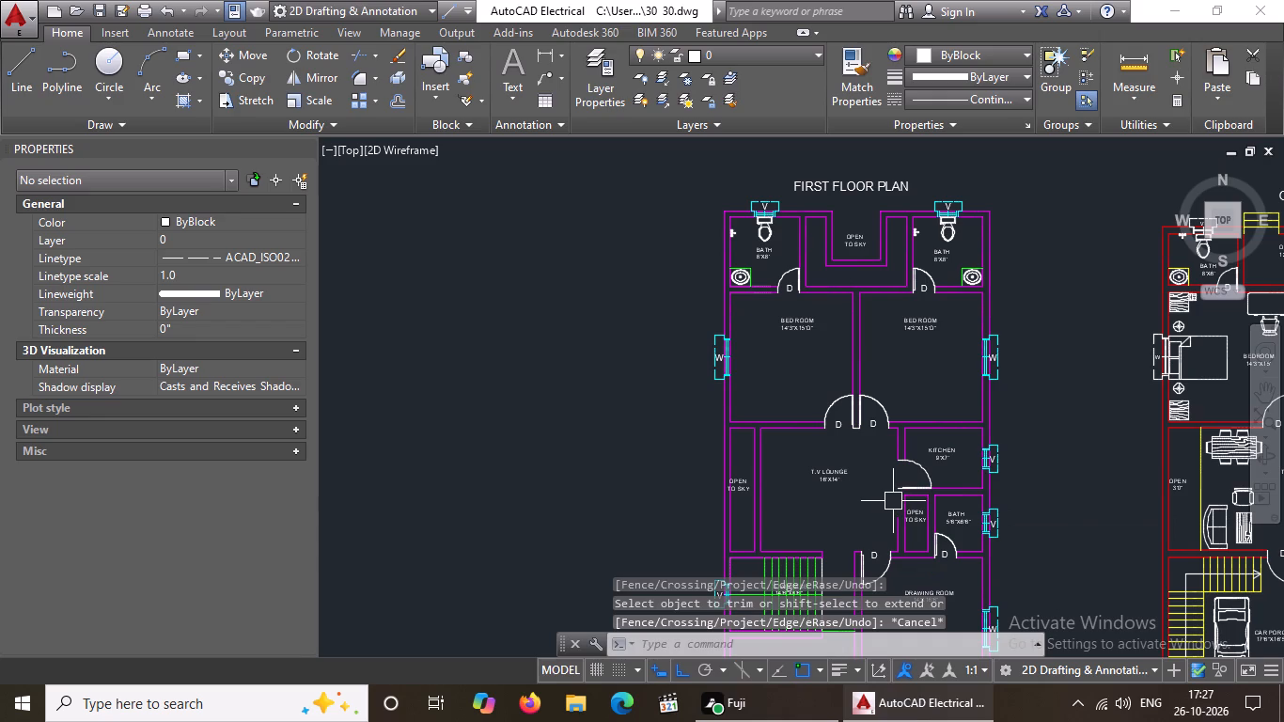
Extend the T.V lounge's east wall line beside the open-to-sky space north to the kitchen door's lower jamb.
type("EX")
key("space")
key("space")
scroll(894, 514, "up", 2)
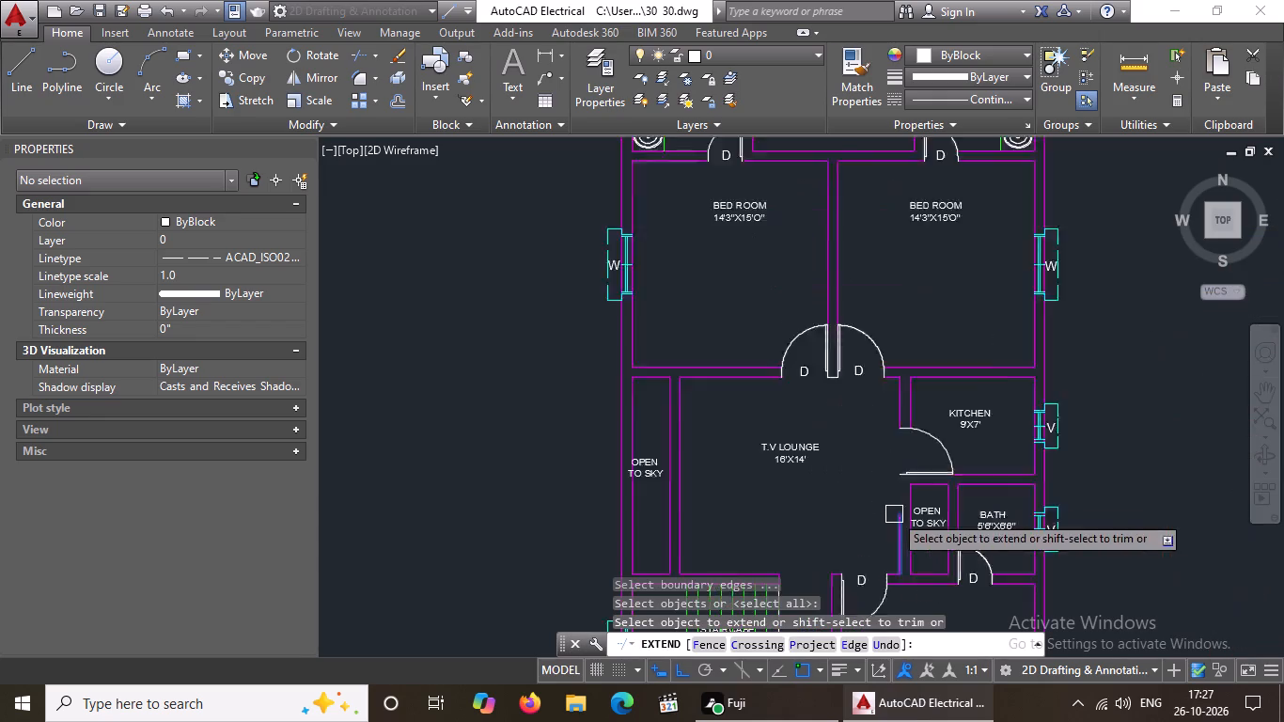
scroll(894, 514, "up", 3)
left_click(915, 561)
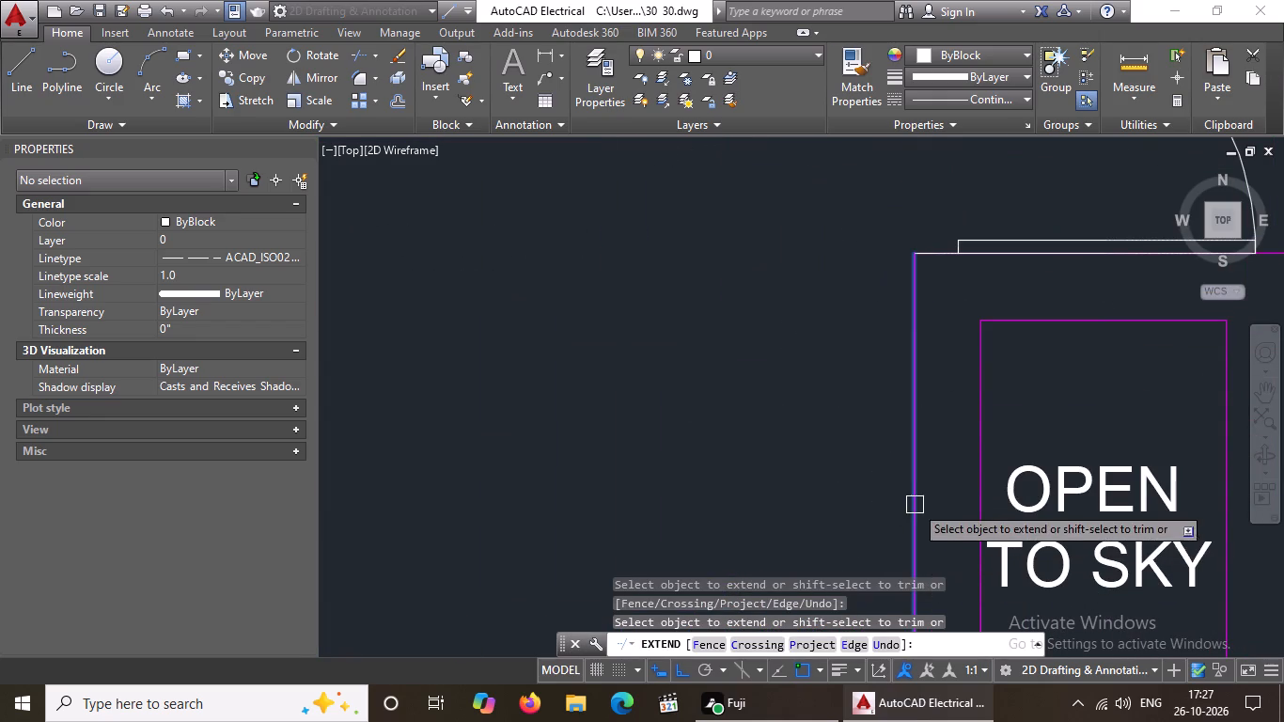
left_click(914, 450)
scroll(685, 486, "down", 4)
key("Escape")
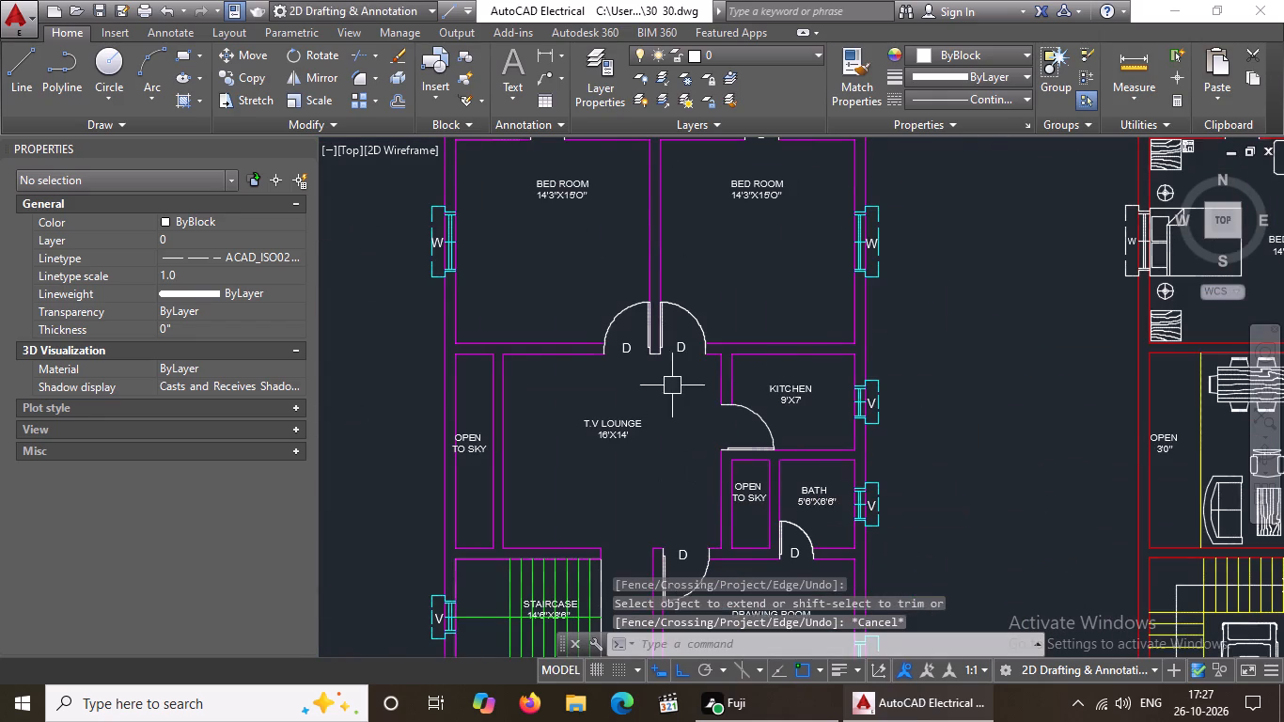
Copy the D label from the east bedroom door to the first floor's kitchen door opening, with Ortho off.
scroll(688, 347, "up", 2)
left_click(674, 350)
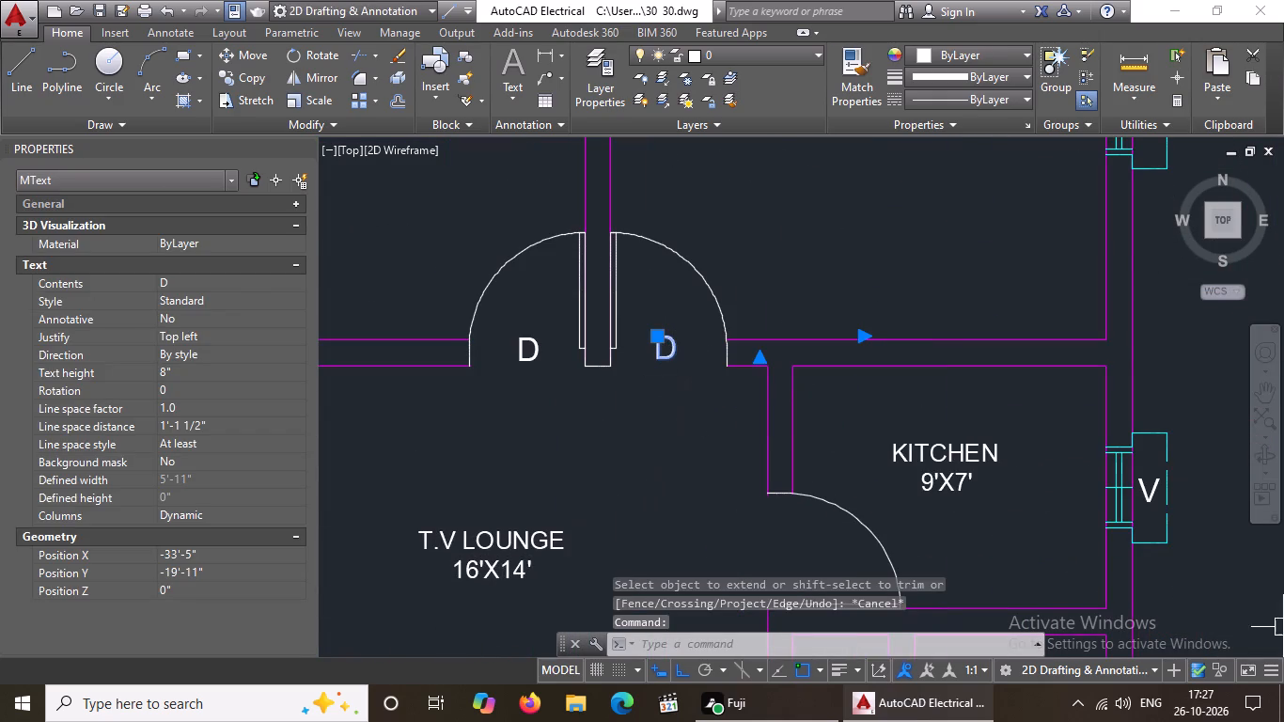
type("CO")
key("space")
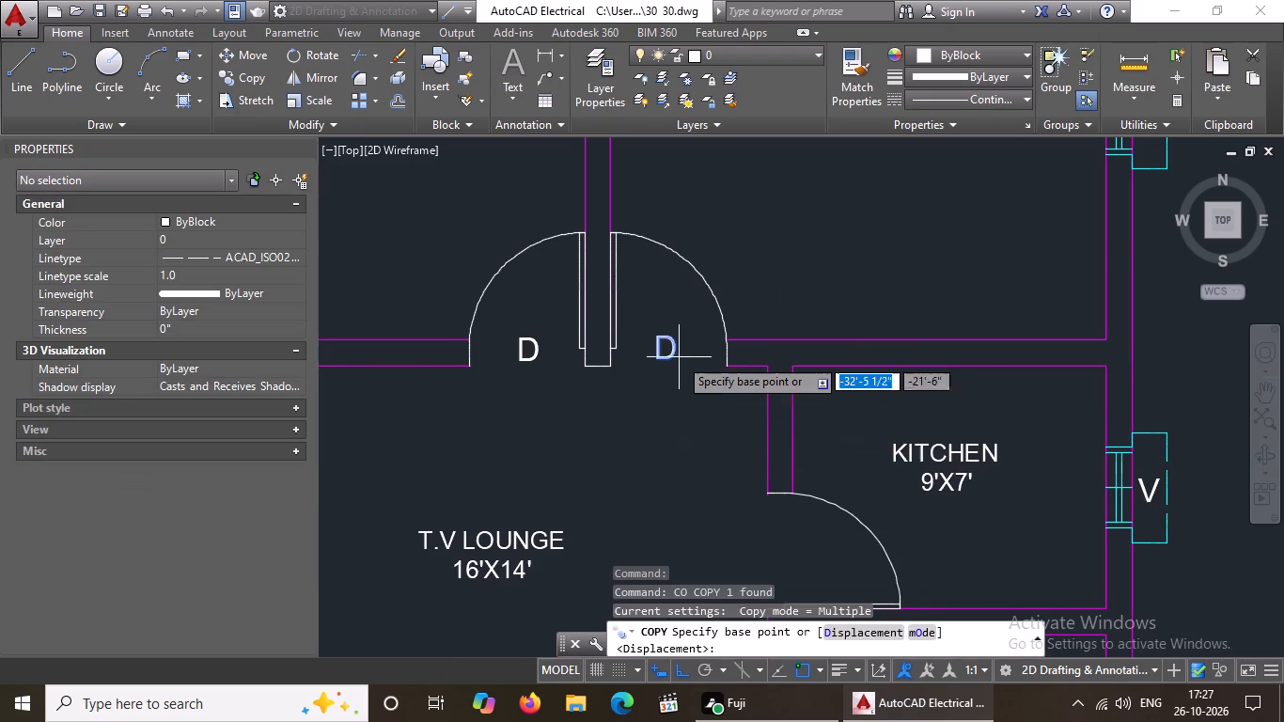
left_click(666, 346)
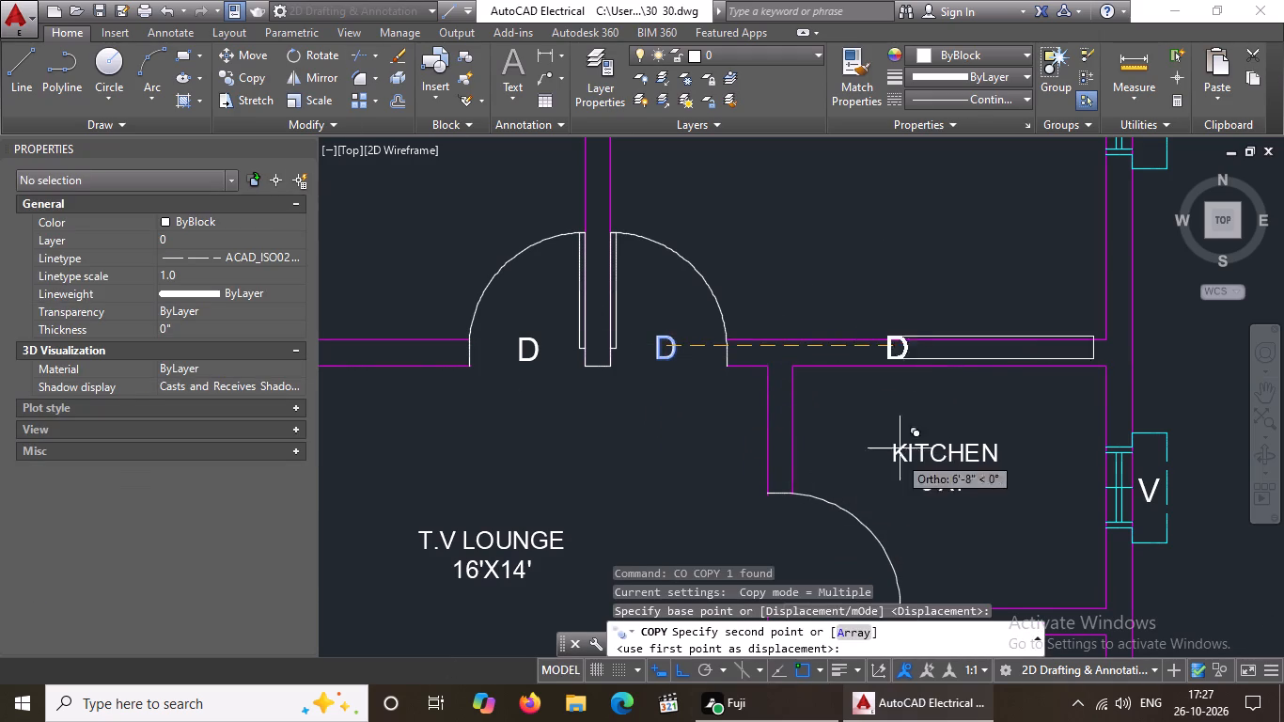
scroll(907, 414, "down", 3)
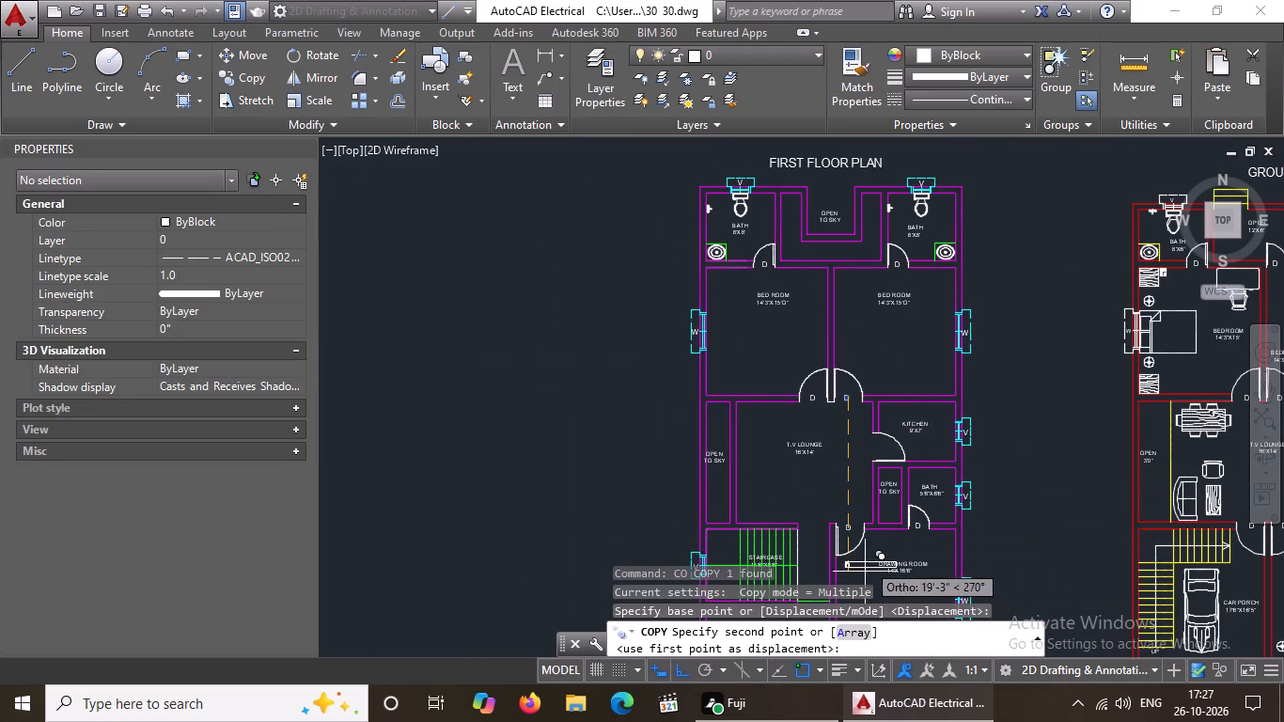
left_click(688, 670)
scroll(945, 449, "up", 3)
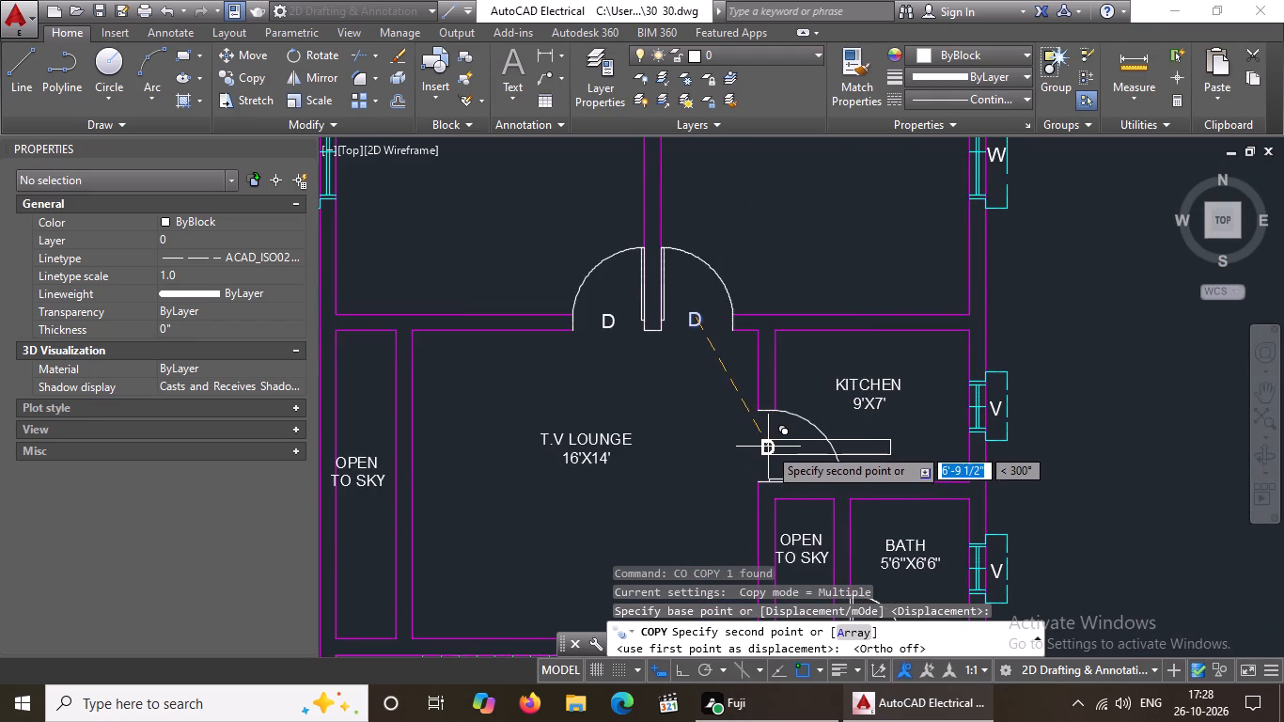
left_click(768, 446)
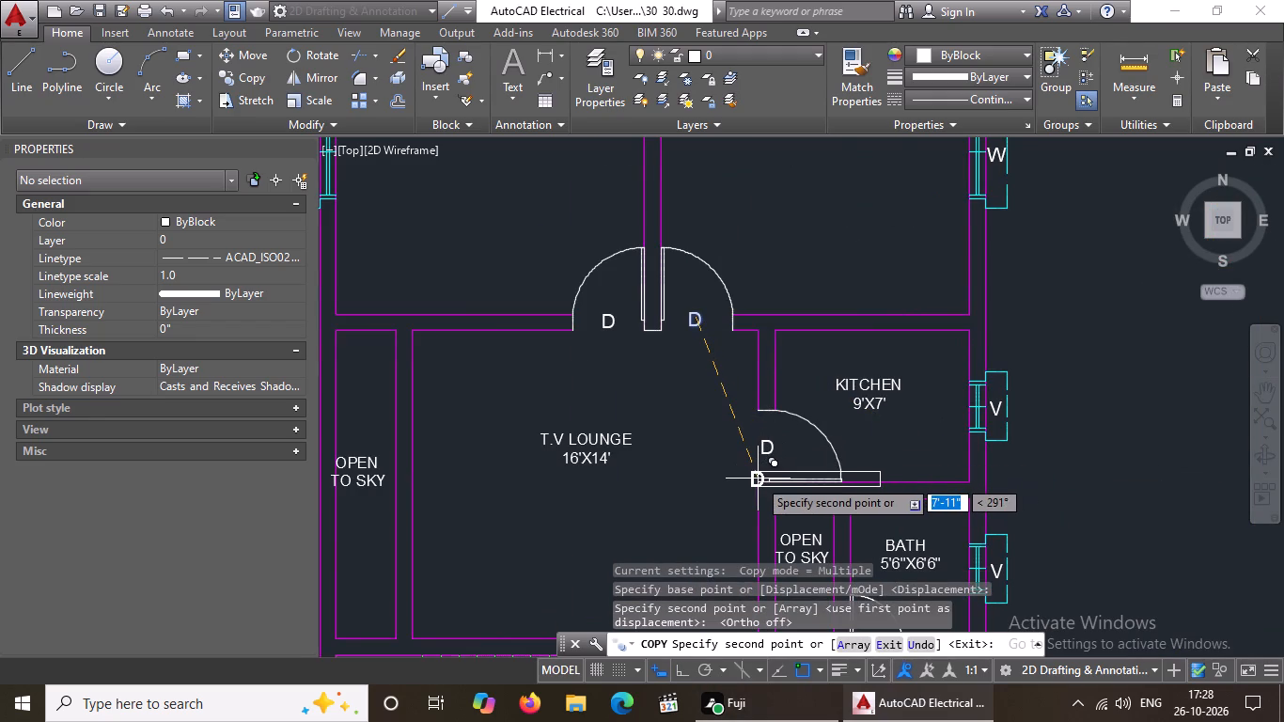
key("Escape")
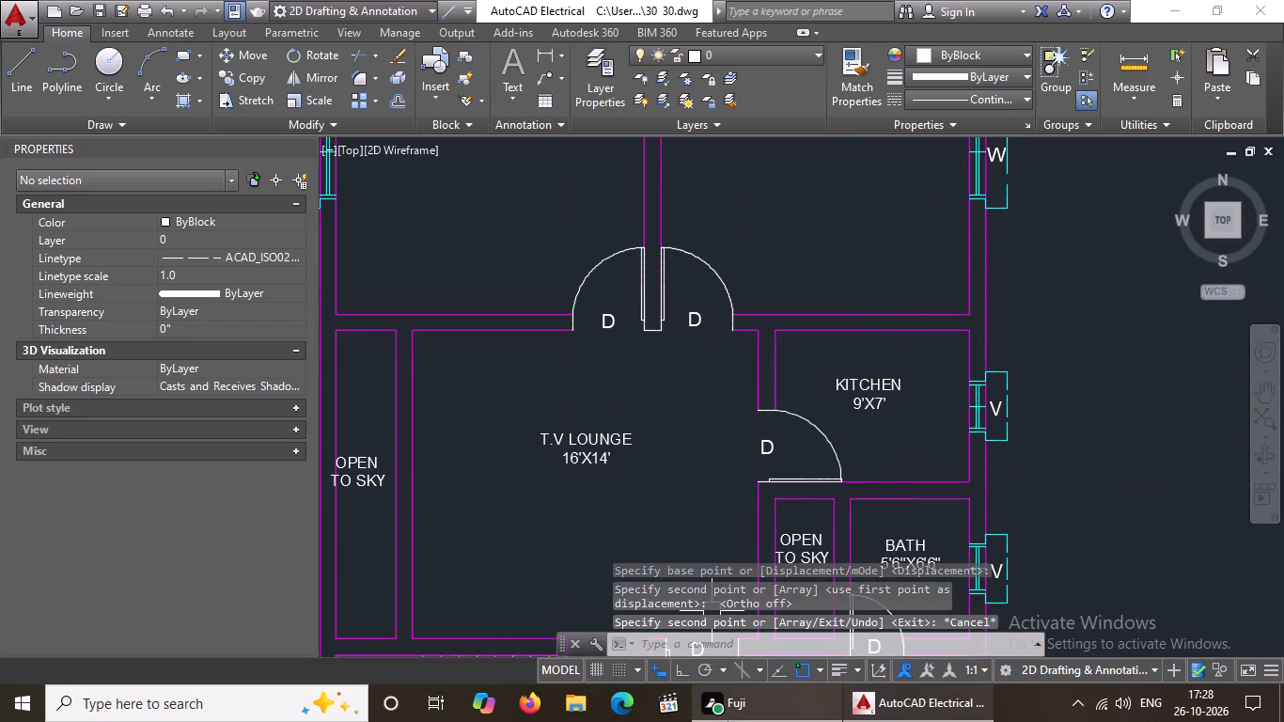
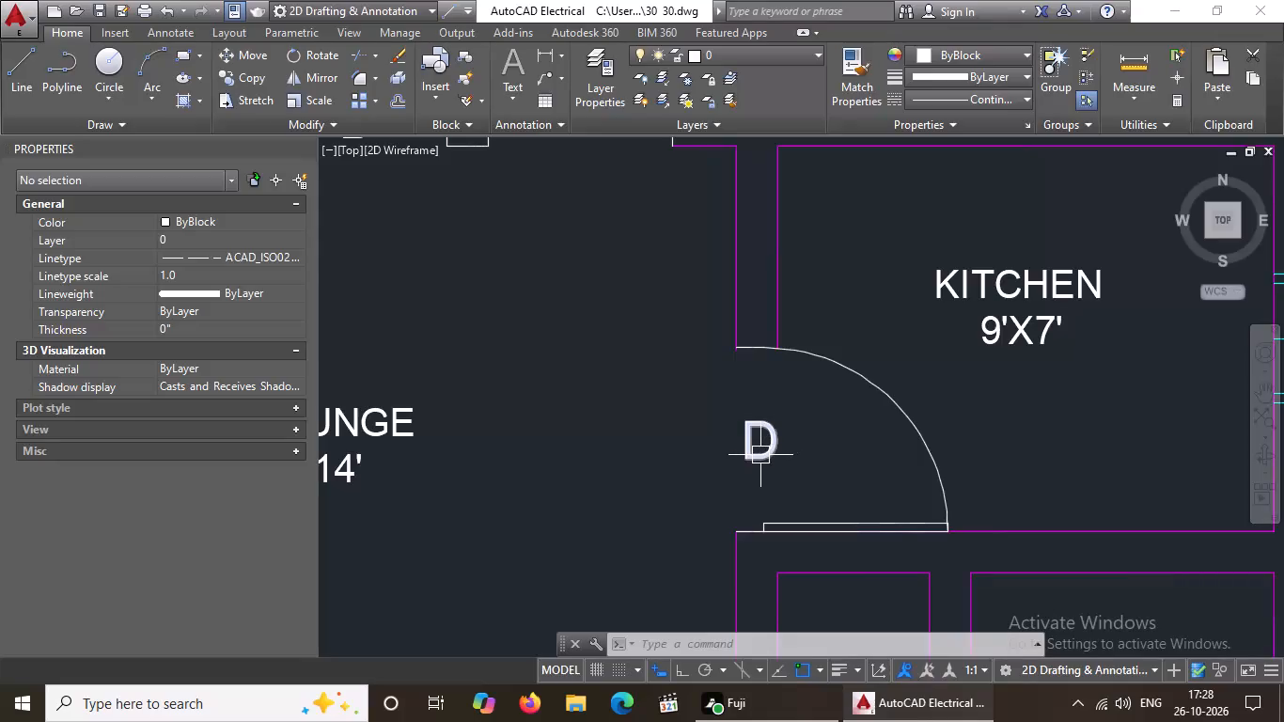
Copy the kitchen door's D label to seven spots in the T.V lounge, one south and the rest east of the room name.
scroll(760, 454, "down", 2)
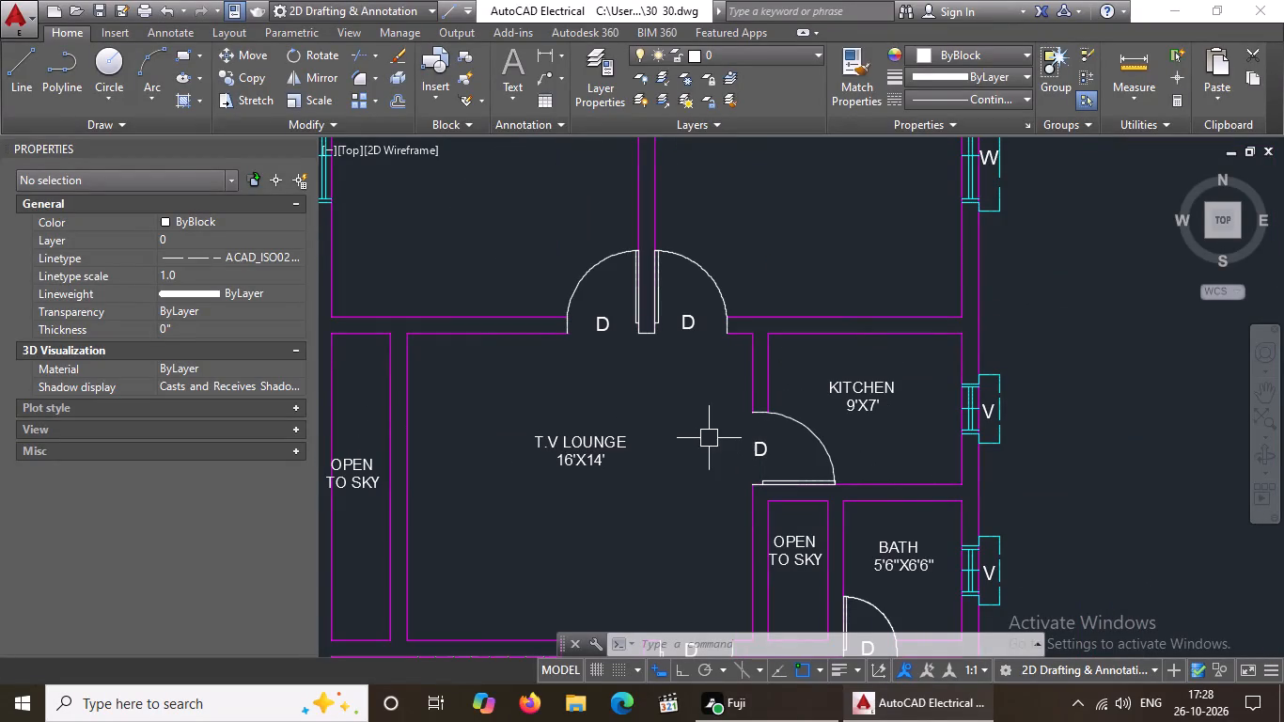
left_click(753, 446)
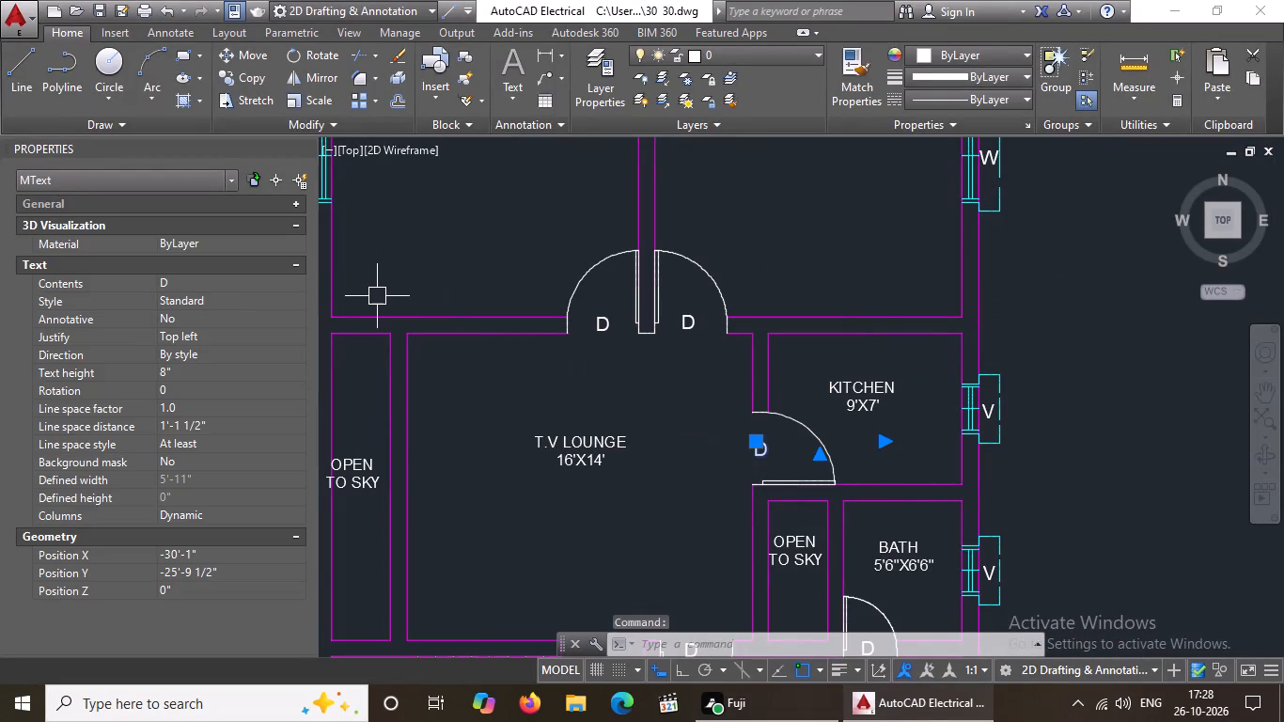
key("c")
key("o")
key("space")
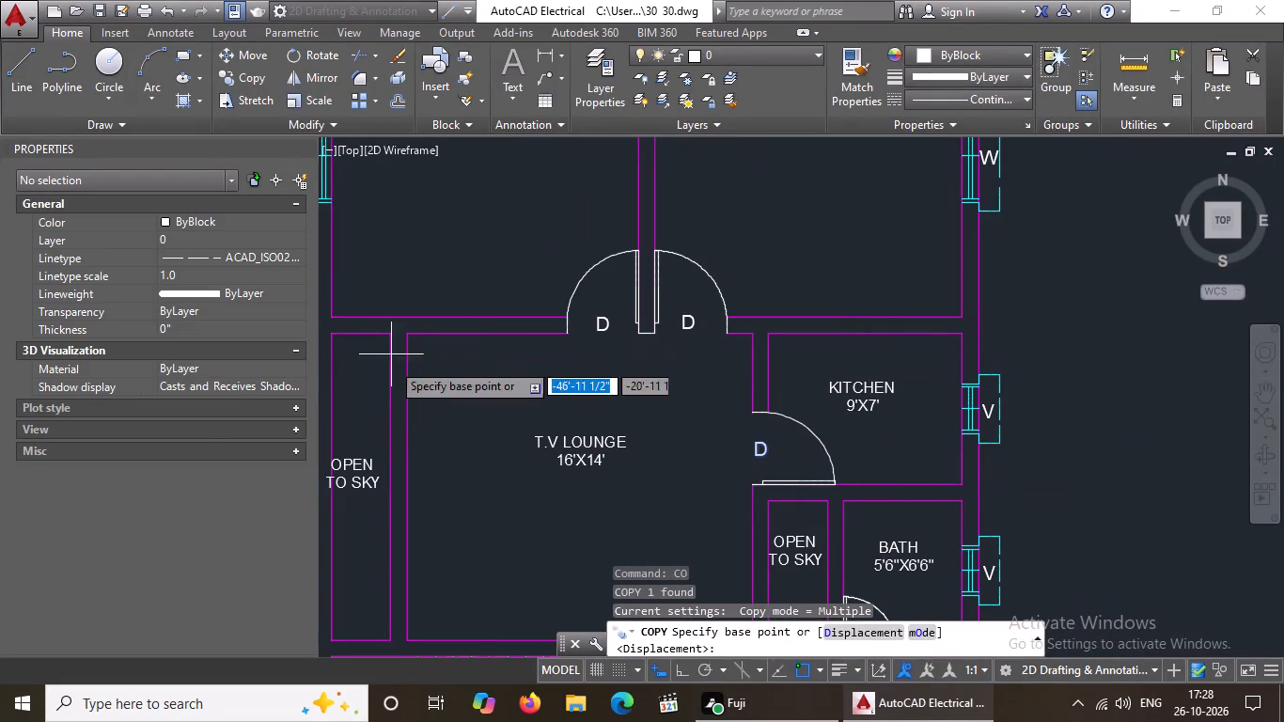
left_click(760, 452)
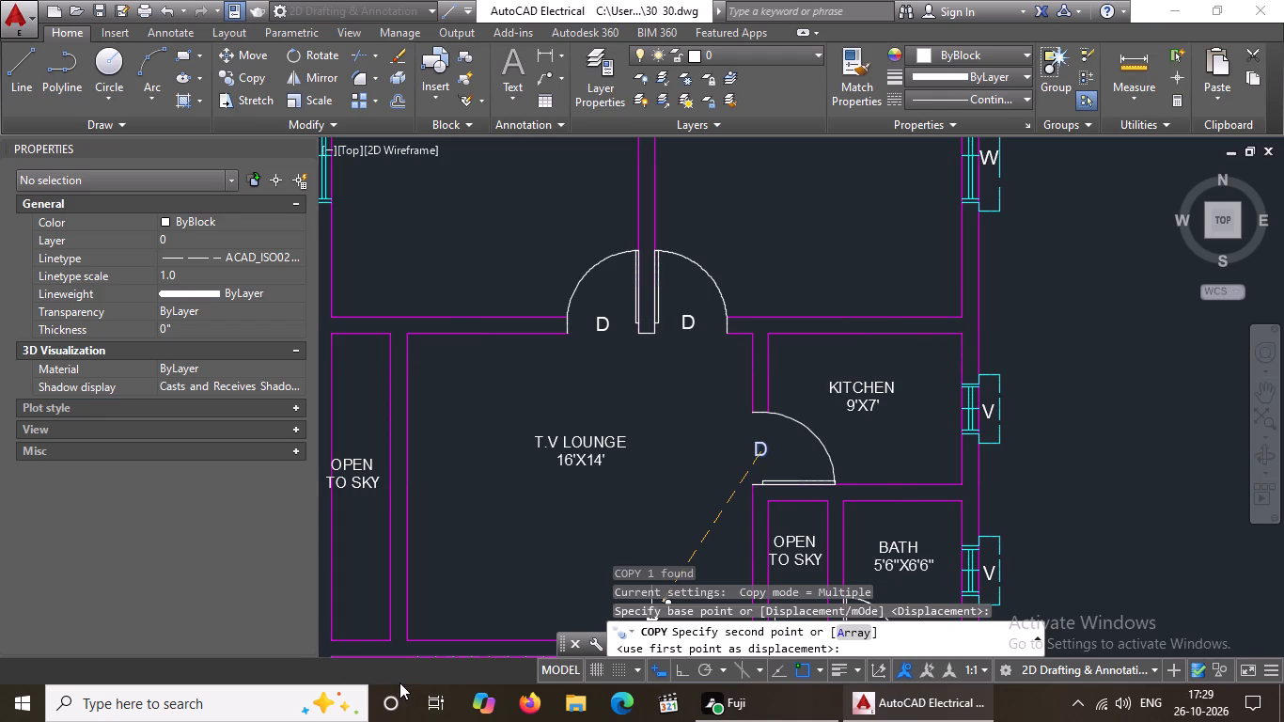
scroll(399, 680, "down", 1)
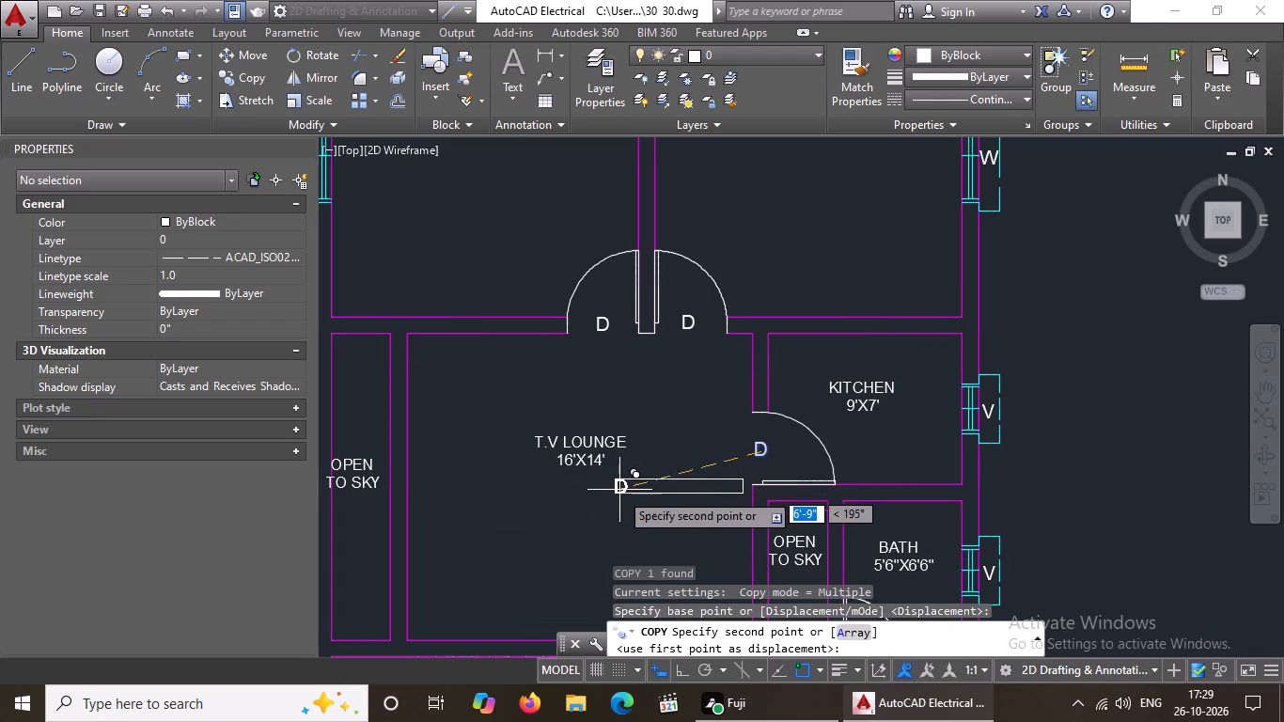
scroll(672, 470, "up", 4)
scroll(673, 443, "down", 3)
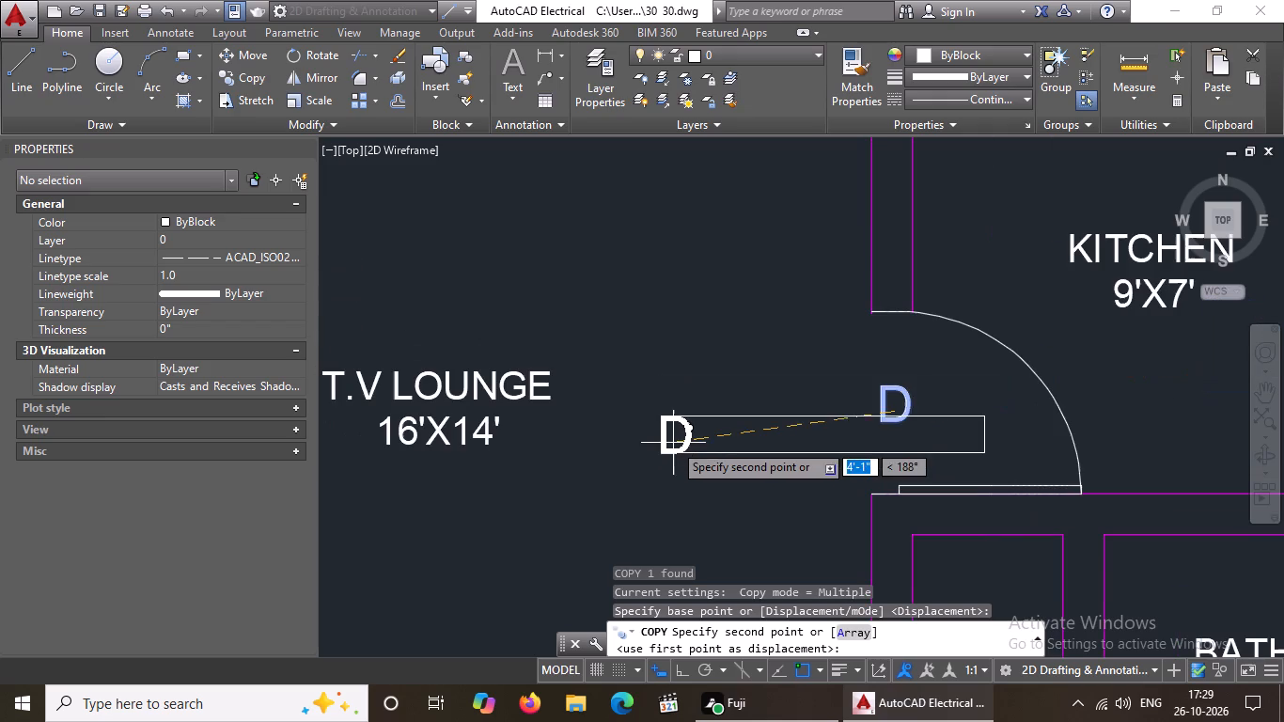
left_click(739, 406)
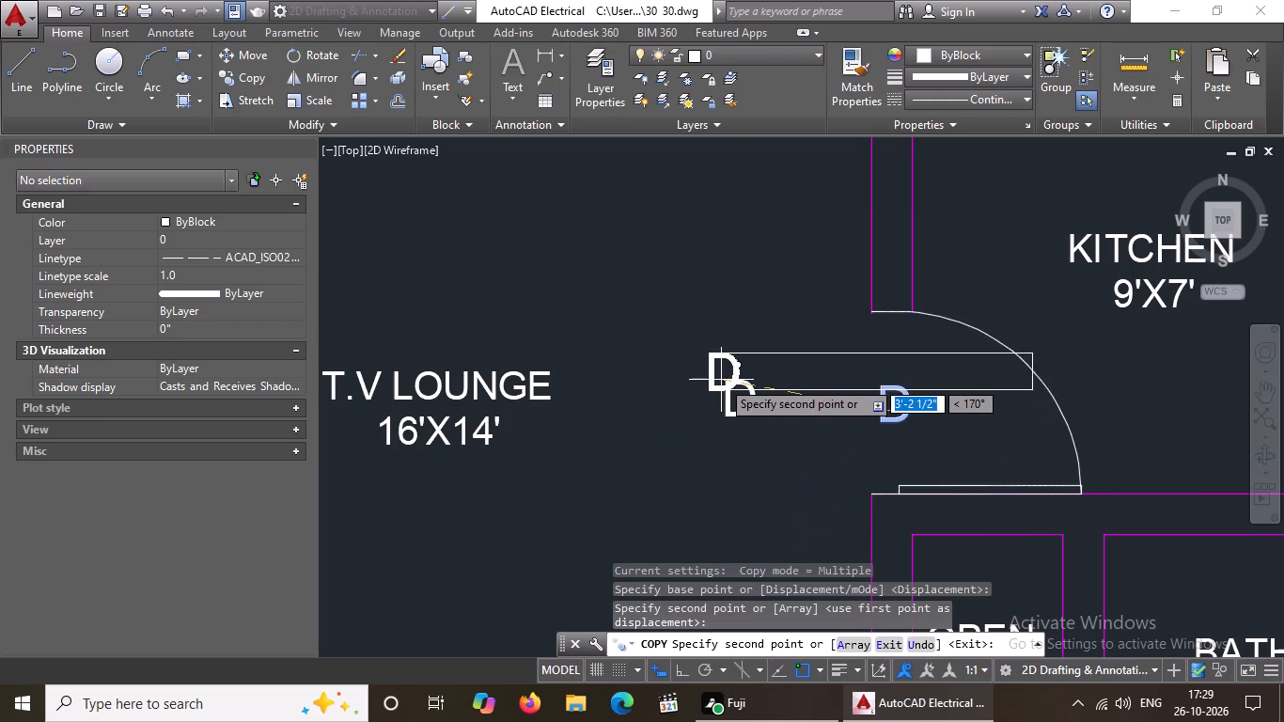
left_click(721, 380)
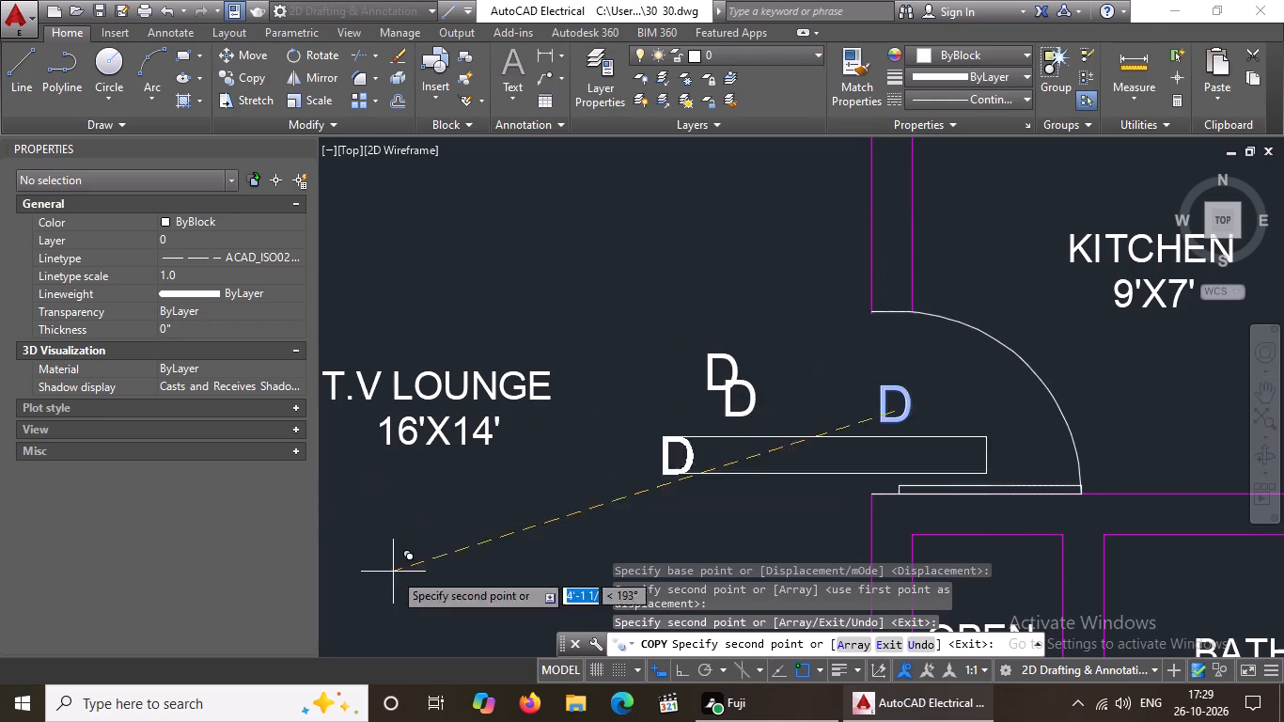
left_click(674, 402)
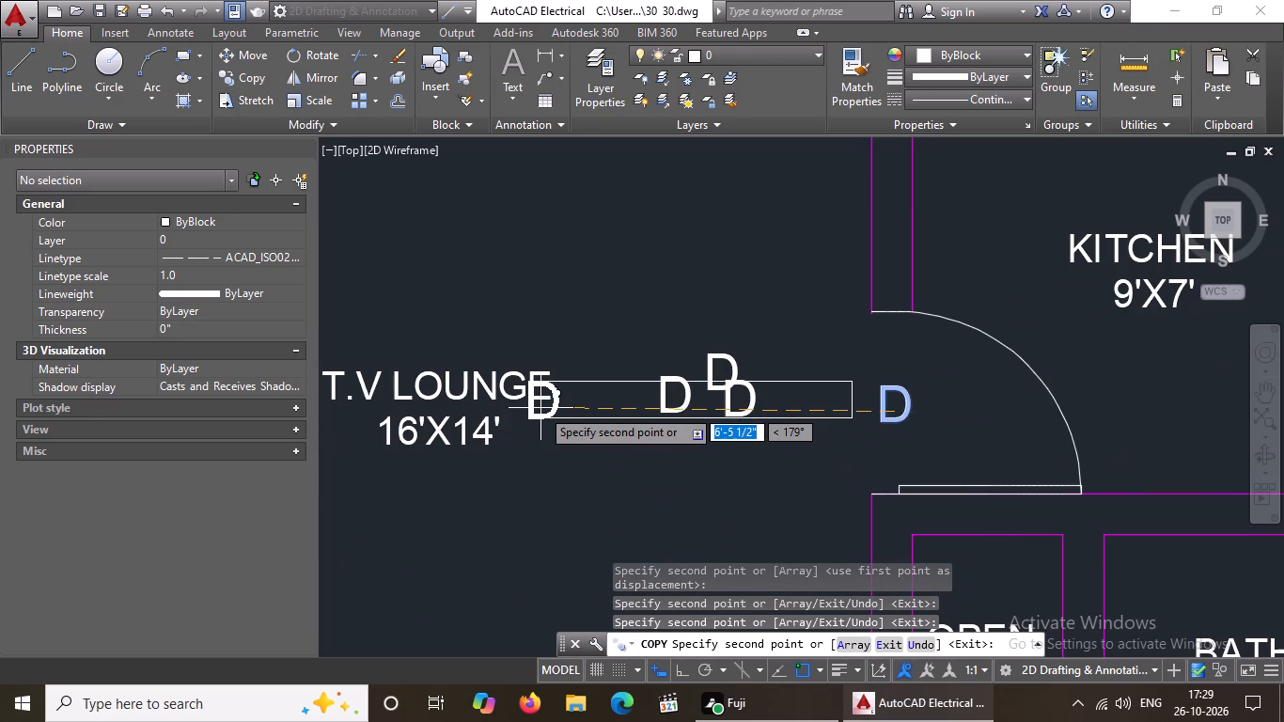
left_click(672, 443)
left_click(683, 380)
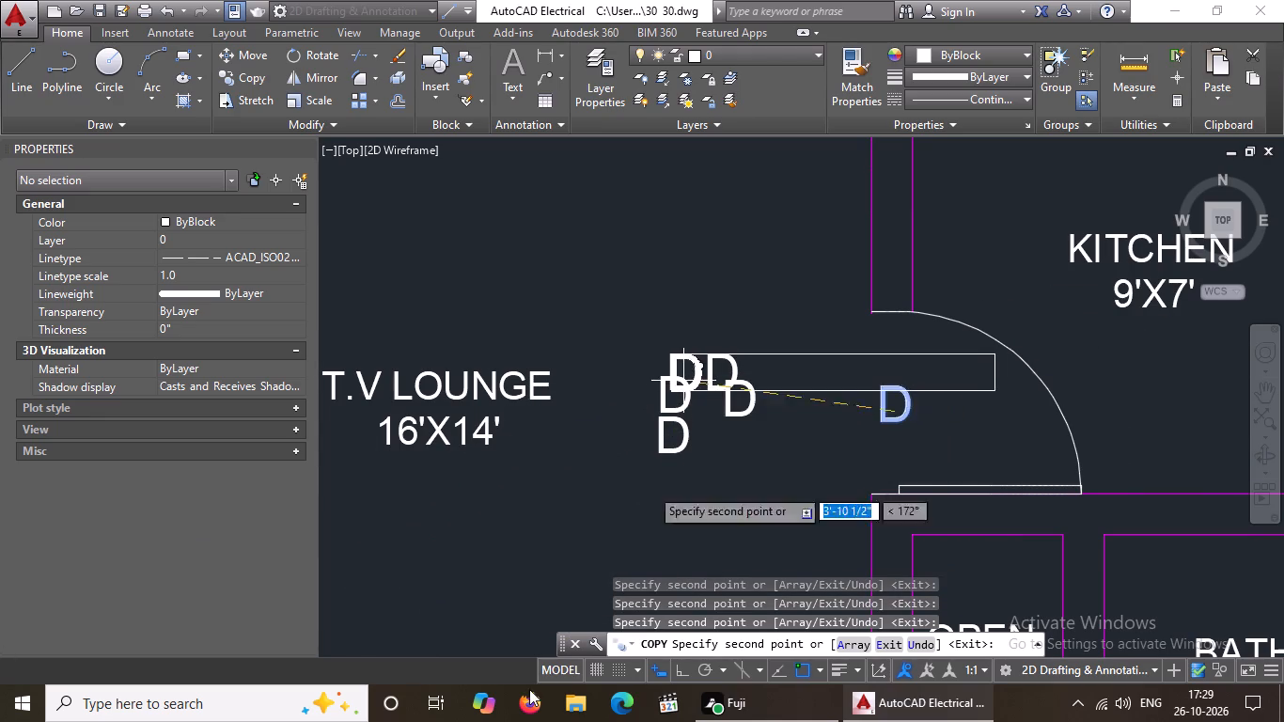
left_click(451, 611)
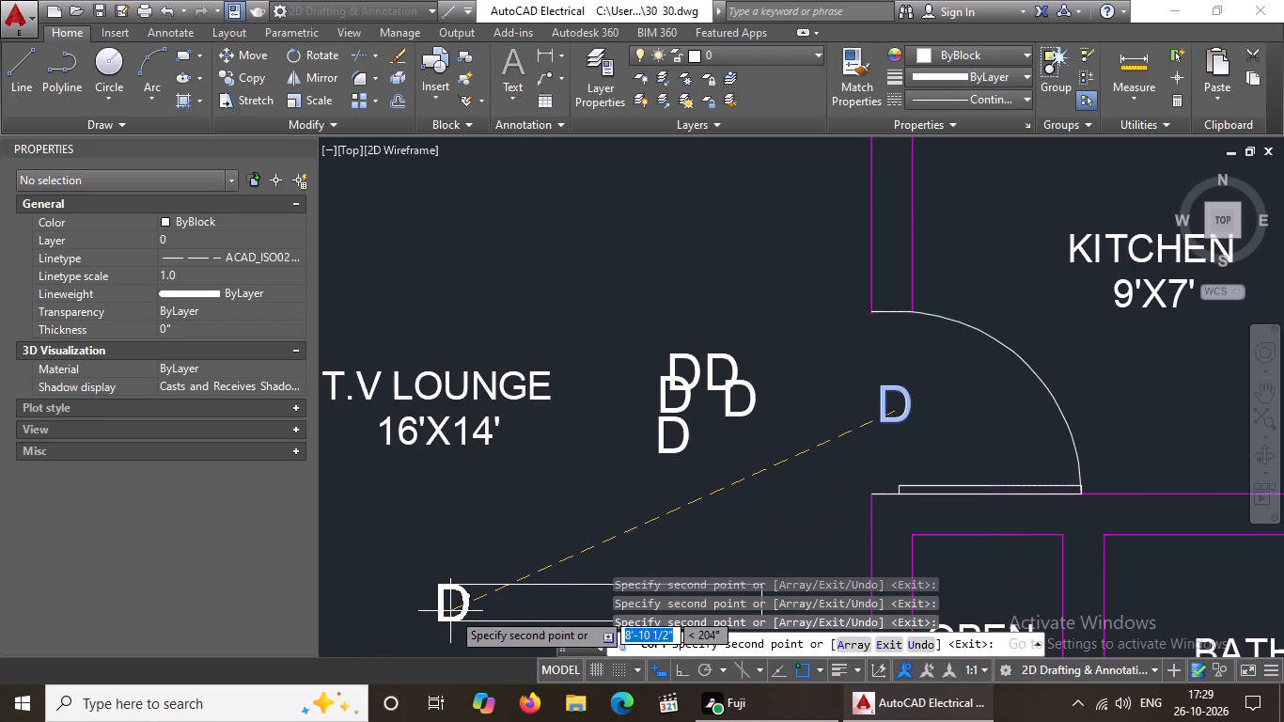
left_click(688, 455)
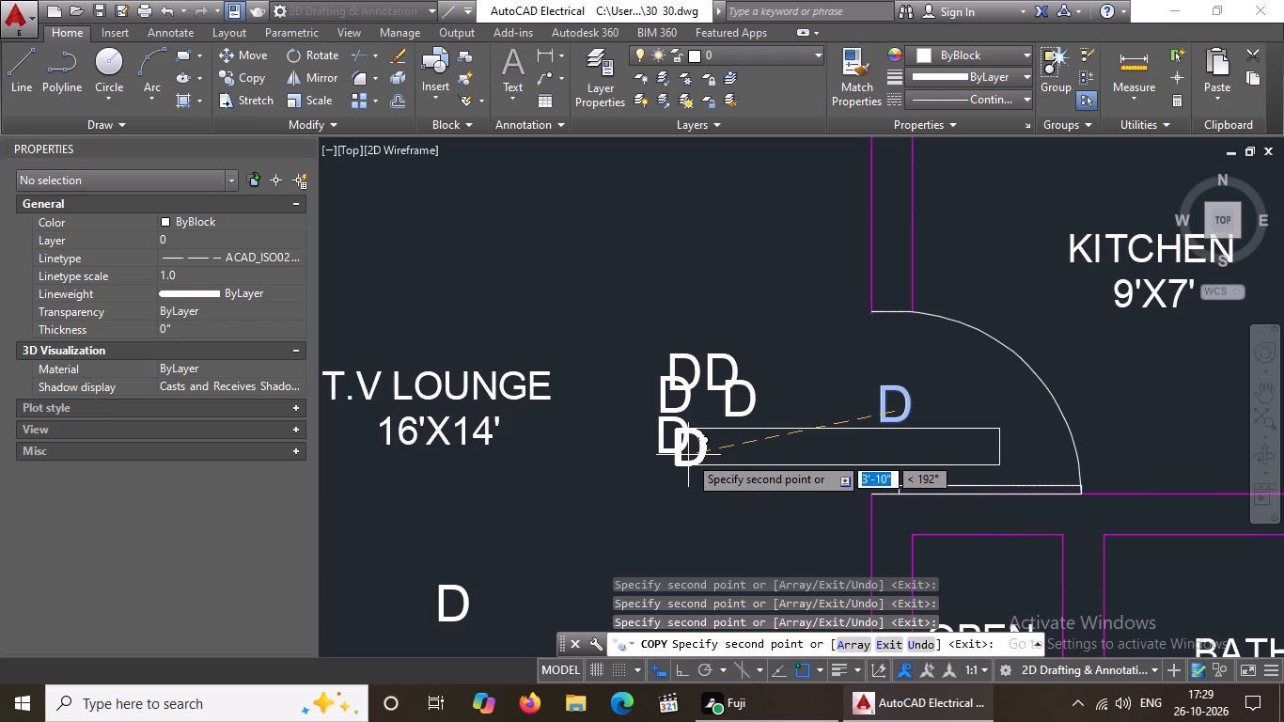
key("Escape")
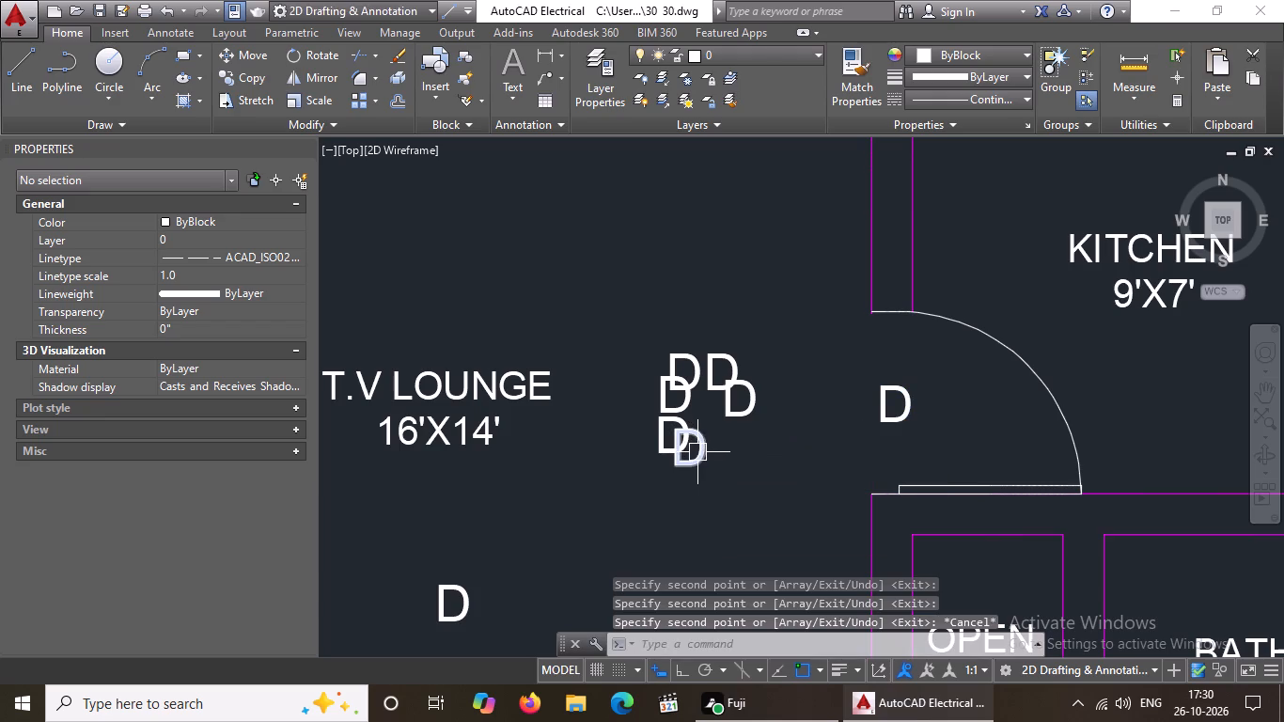
Delete the six clustered D label copies east of the T.V lounge name, keeping the single copy south of it.
left_click(699, 452)
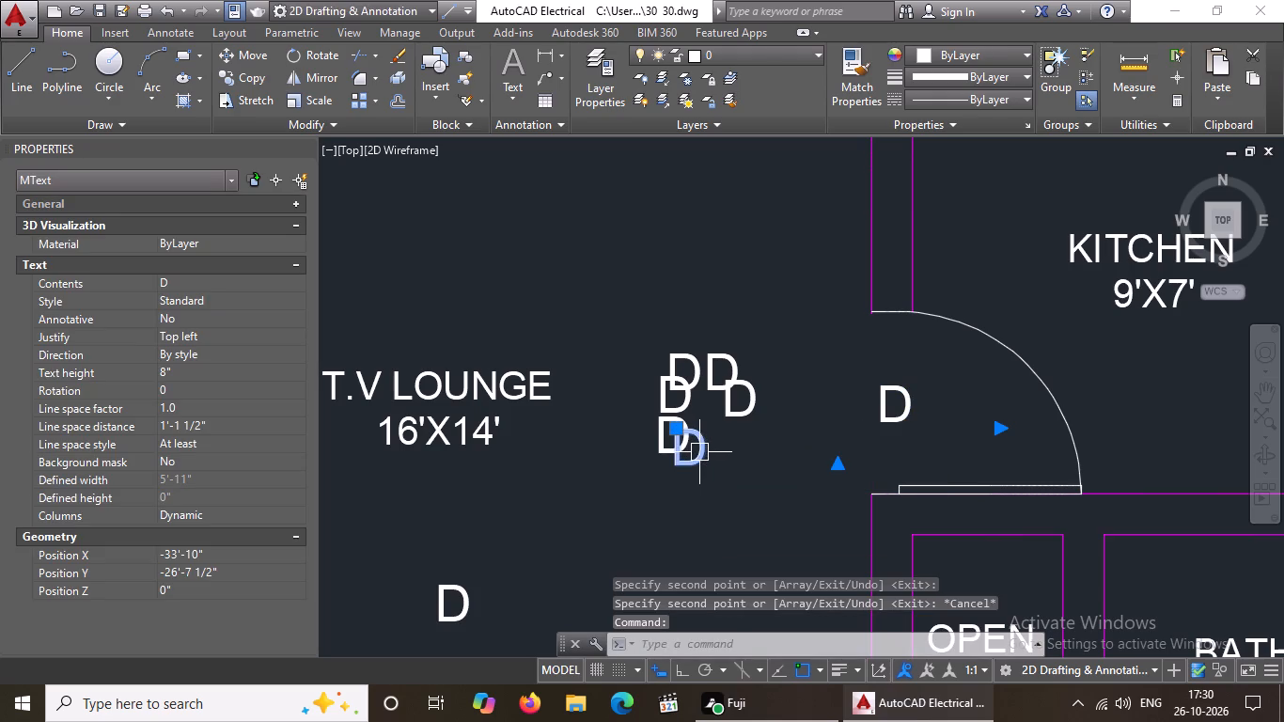
key("Delete")
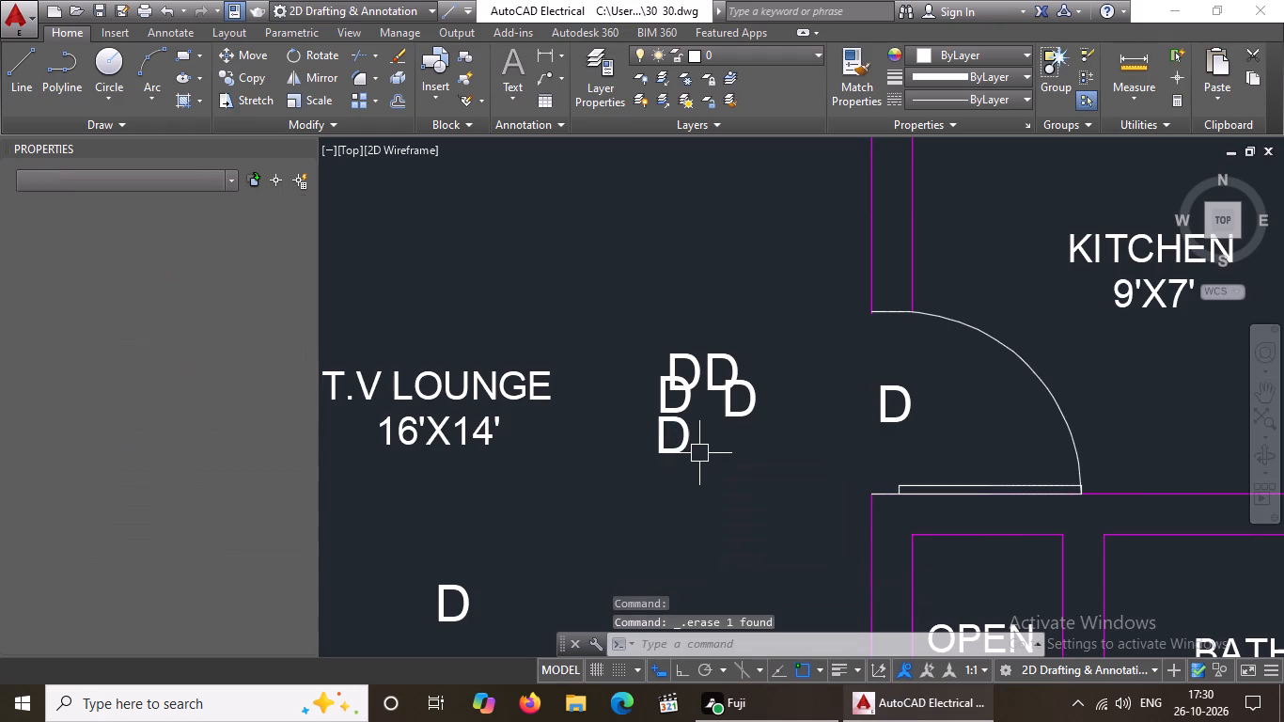
left_click(674, 449)
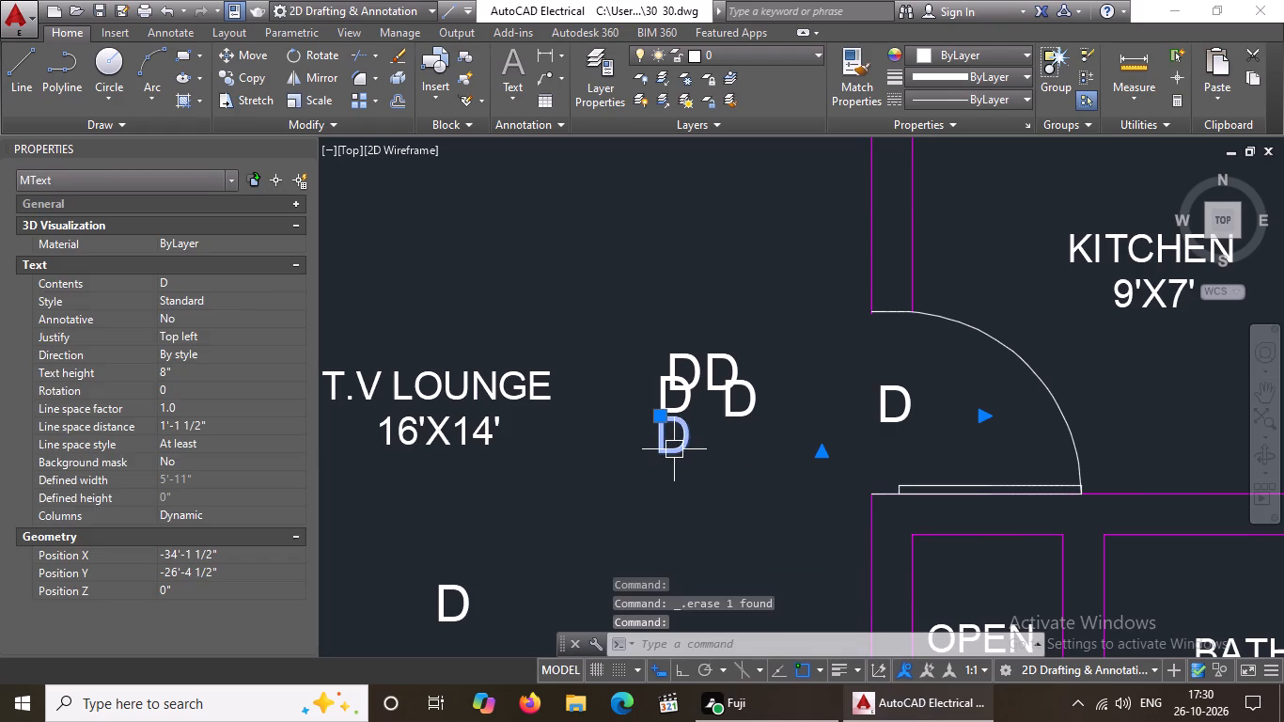
key("Delete")
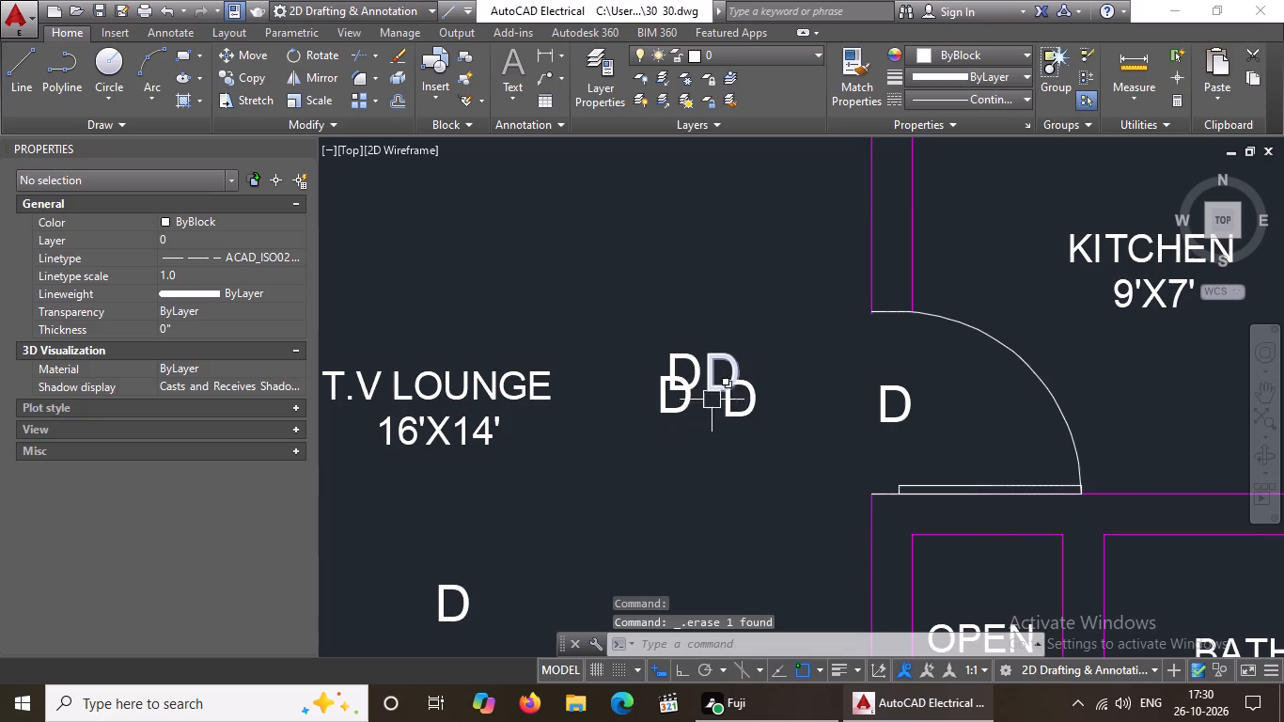
left_click(738, 400)
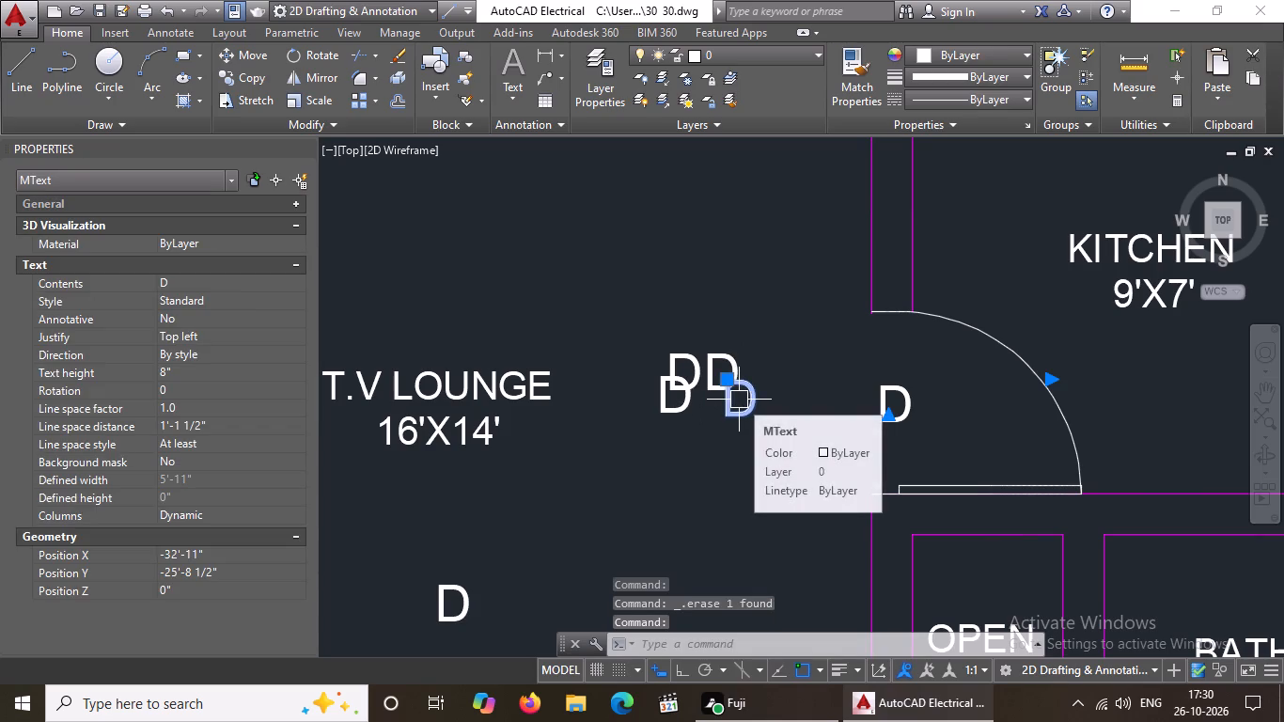
key("Delete")
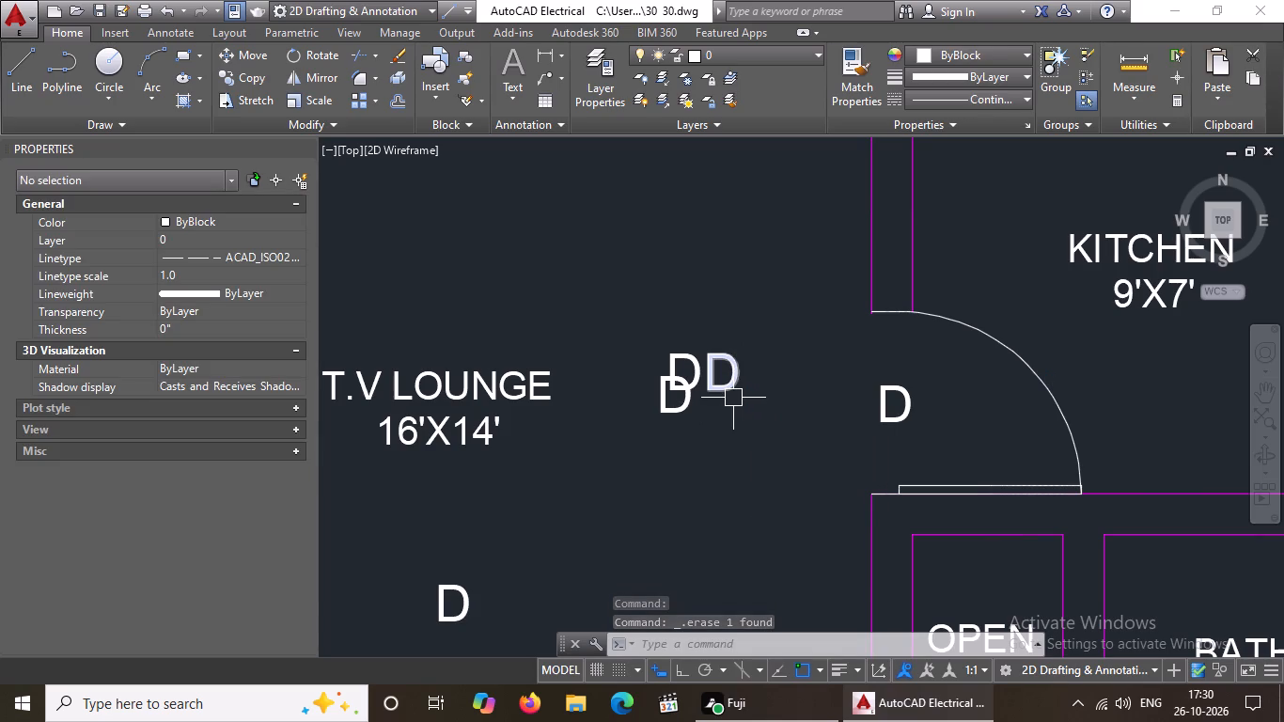
left_click(719, 373)
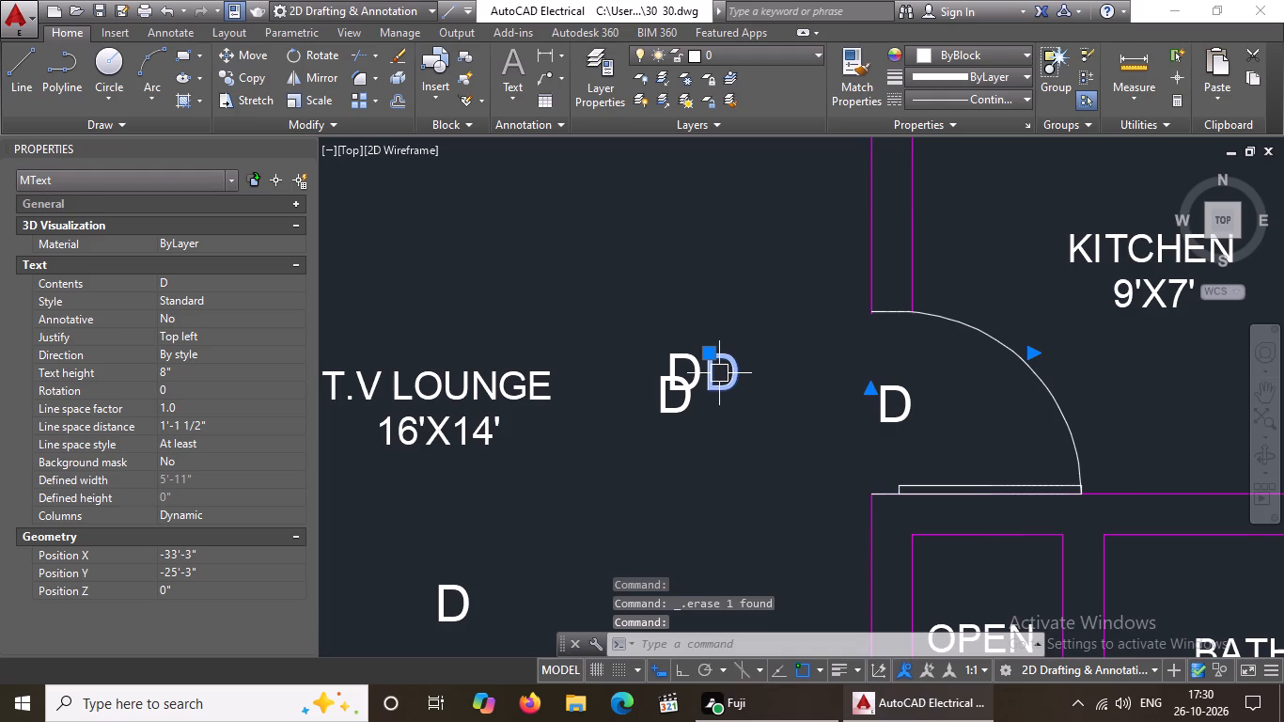
key("Delete")
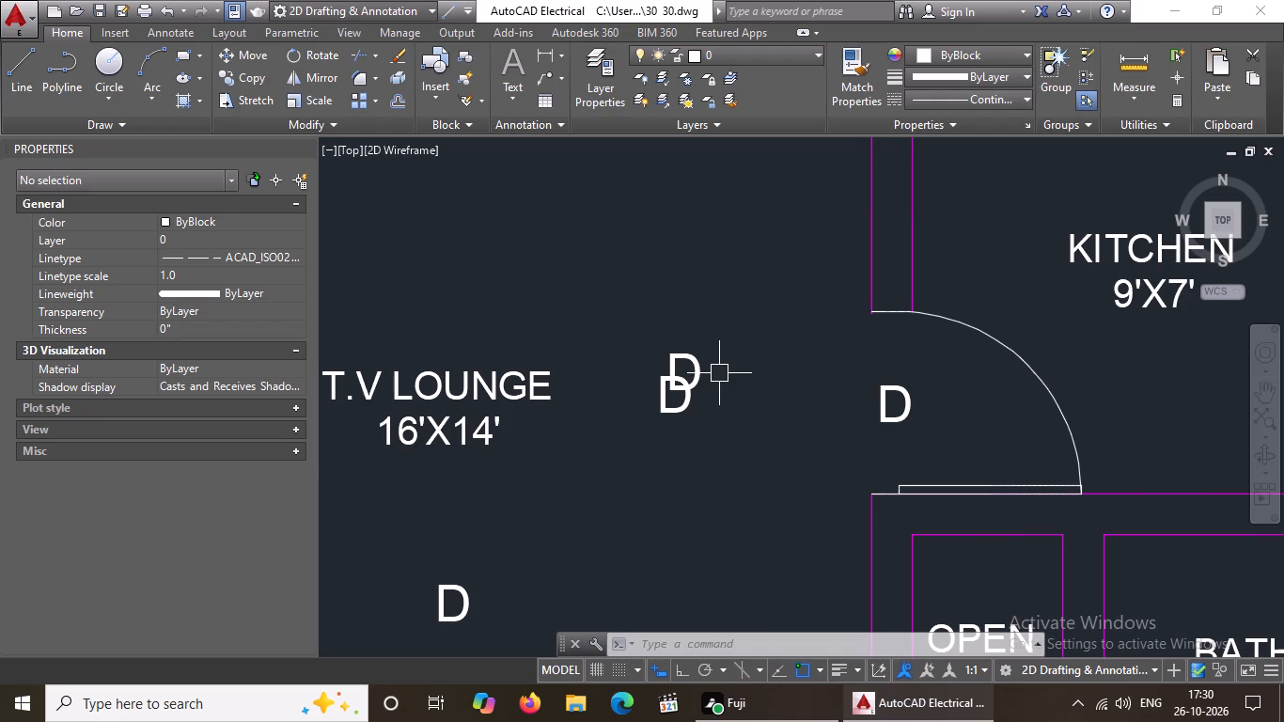
left_click(673, 354)
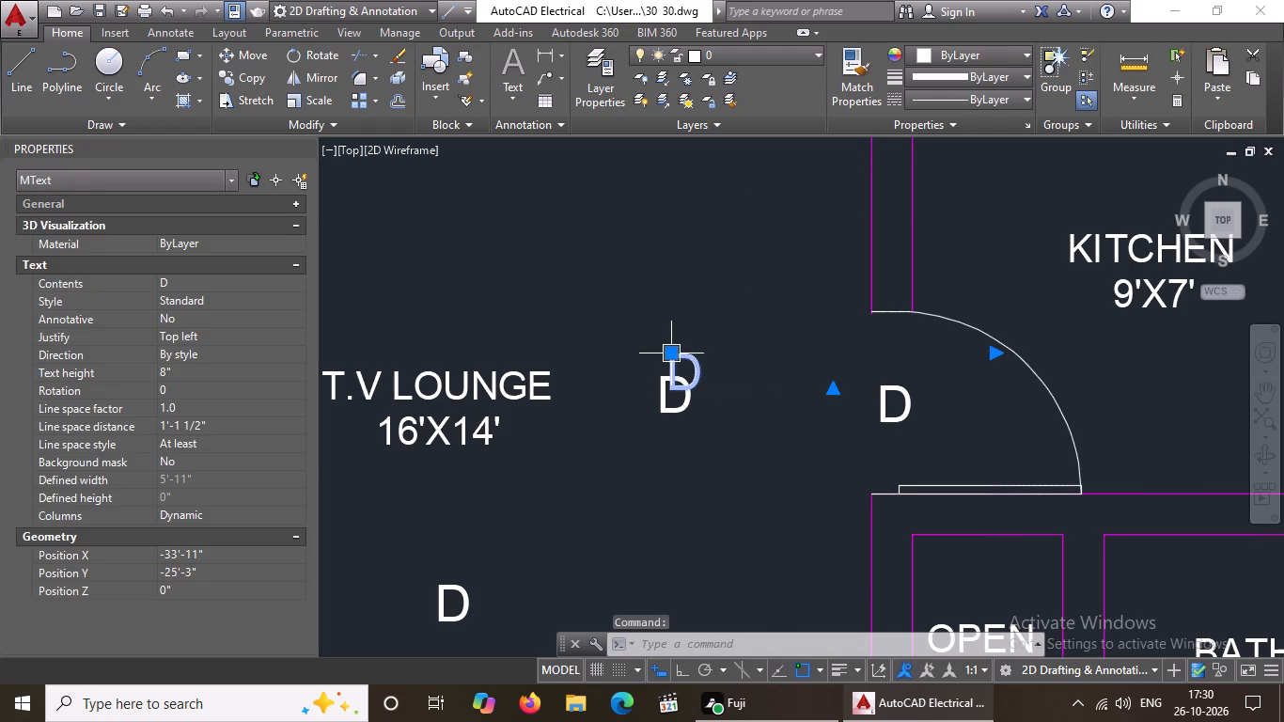
key("Delete")
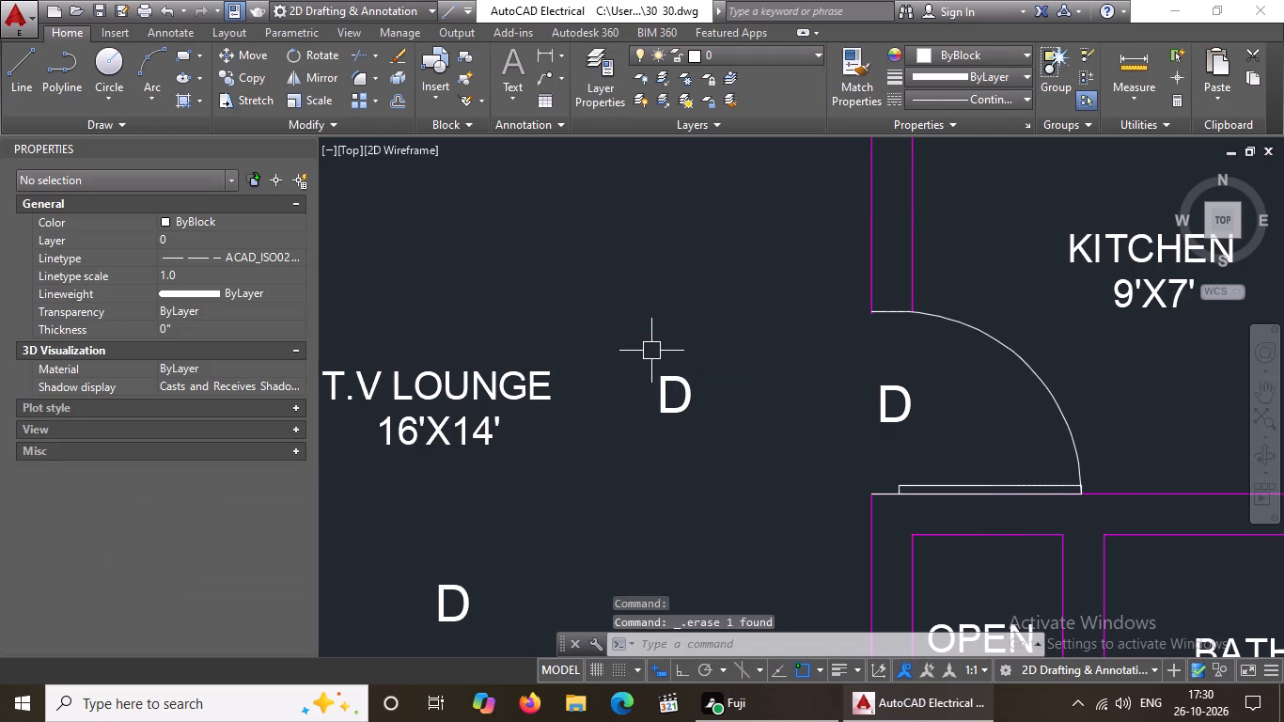
left_click(671, 402)
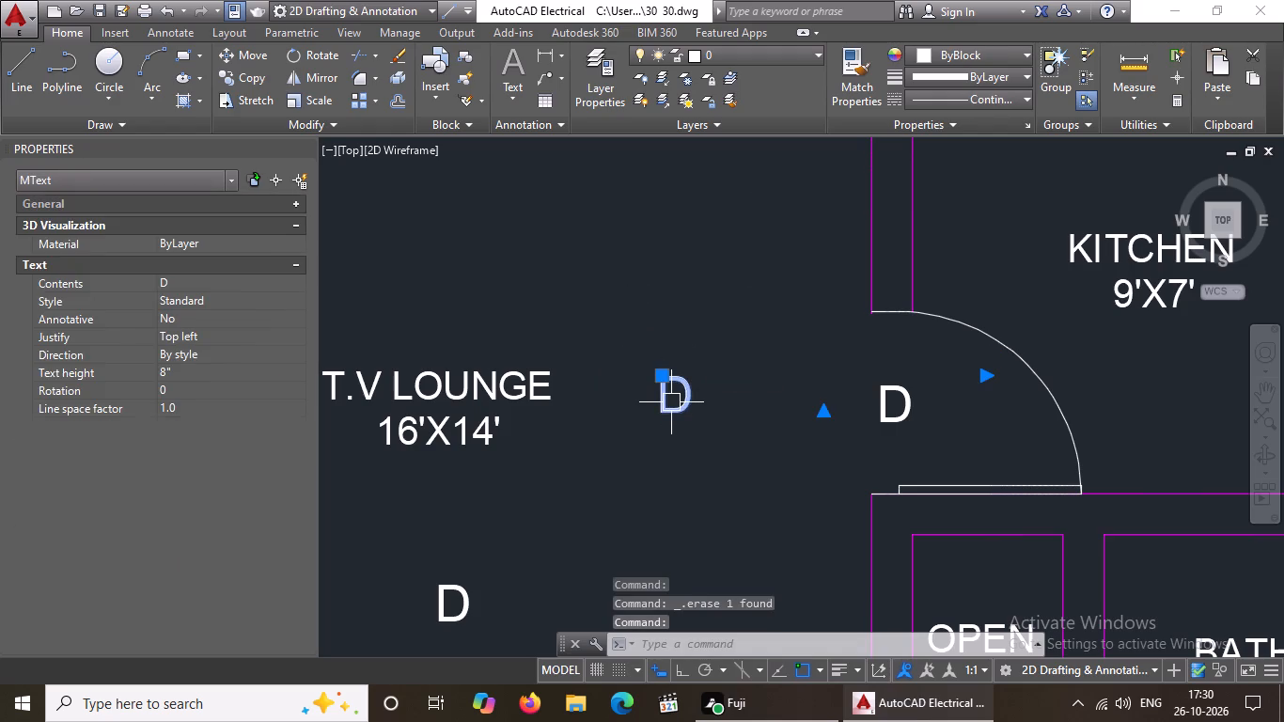
key("Delete")
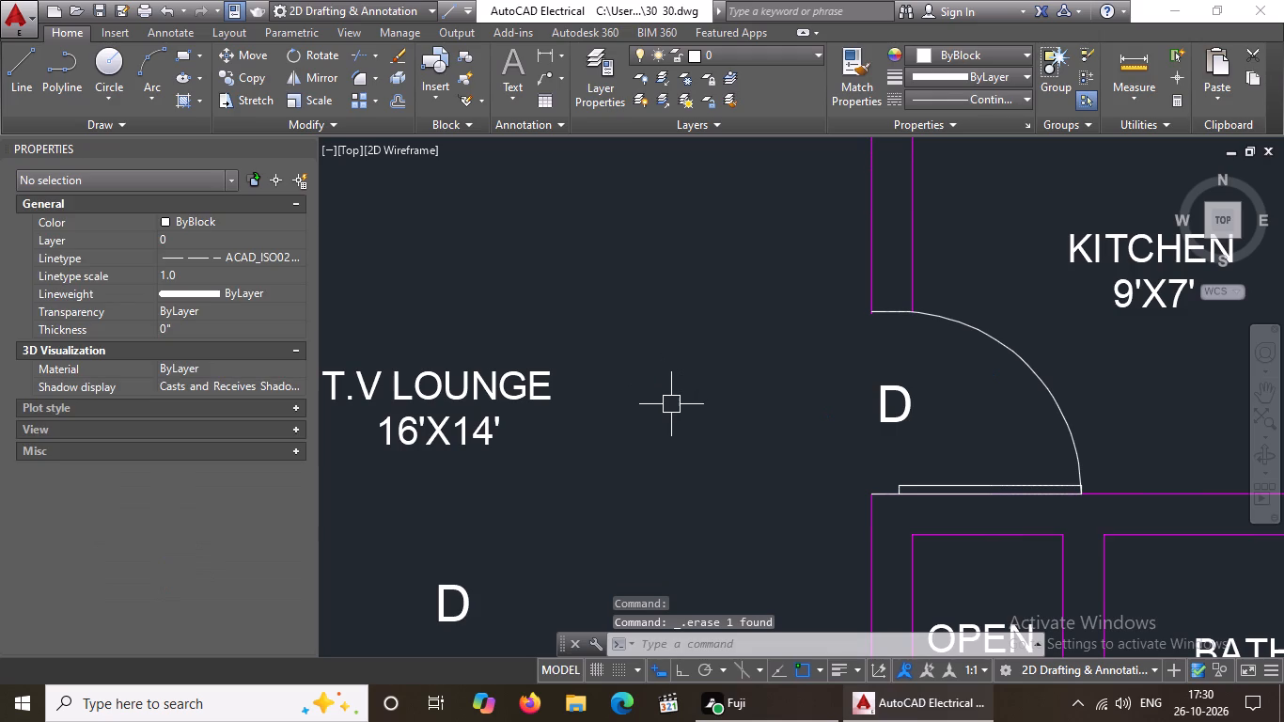
Close the Properties palette.
scroll(672, 405, "down", 1)
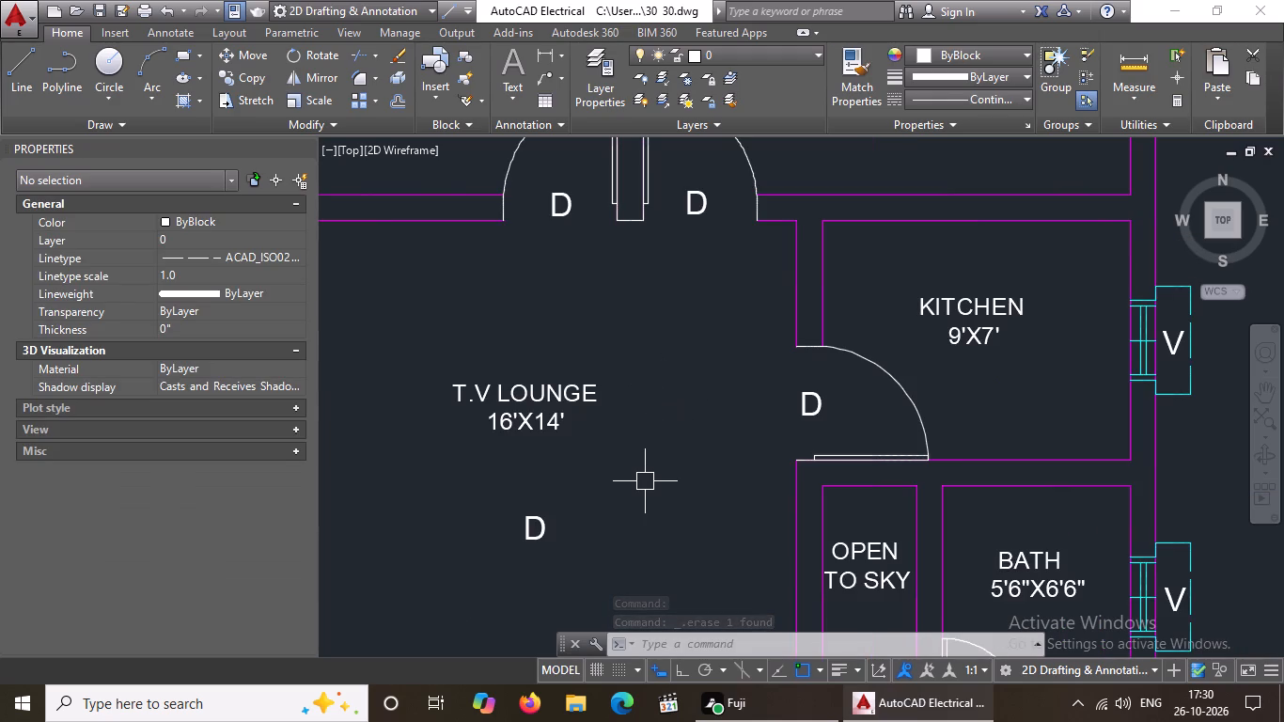
scroll(645, 481, "down", 2)
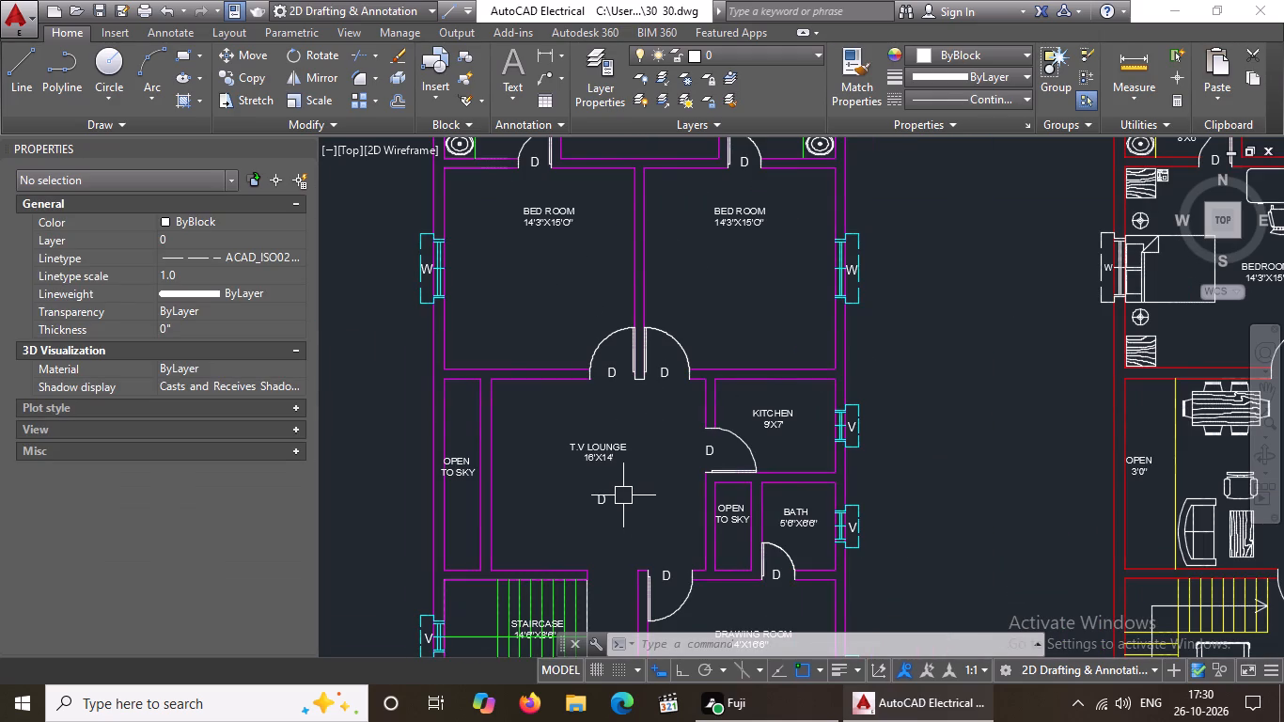
middle_click_drag(609, 498, 680, 391)
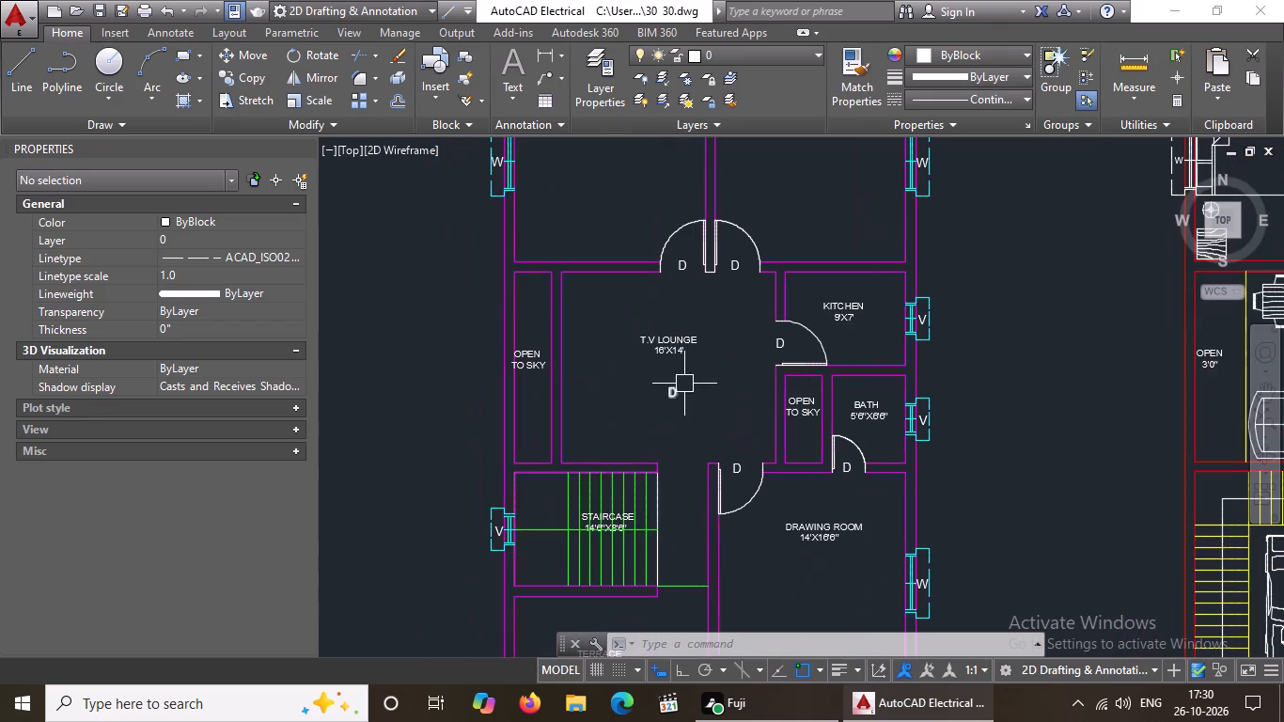
key("Escape")
left_click(308, 145)
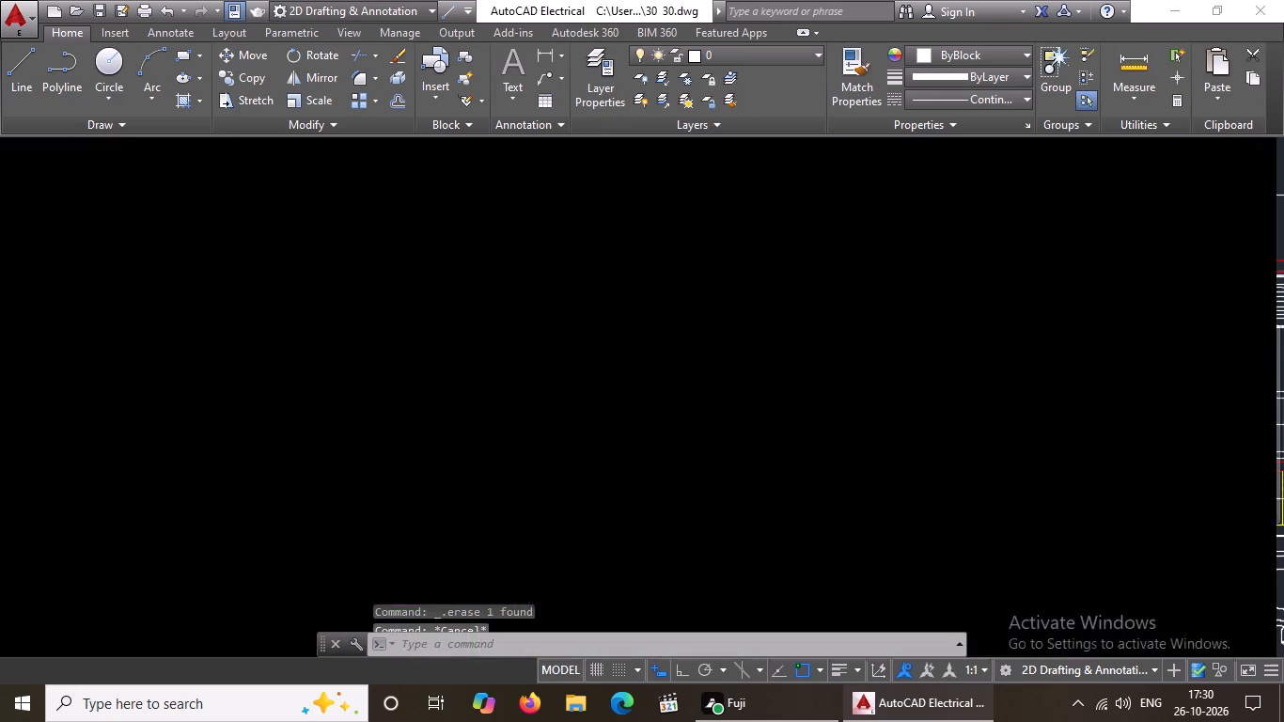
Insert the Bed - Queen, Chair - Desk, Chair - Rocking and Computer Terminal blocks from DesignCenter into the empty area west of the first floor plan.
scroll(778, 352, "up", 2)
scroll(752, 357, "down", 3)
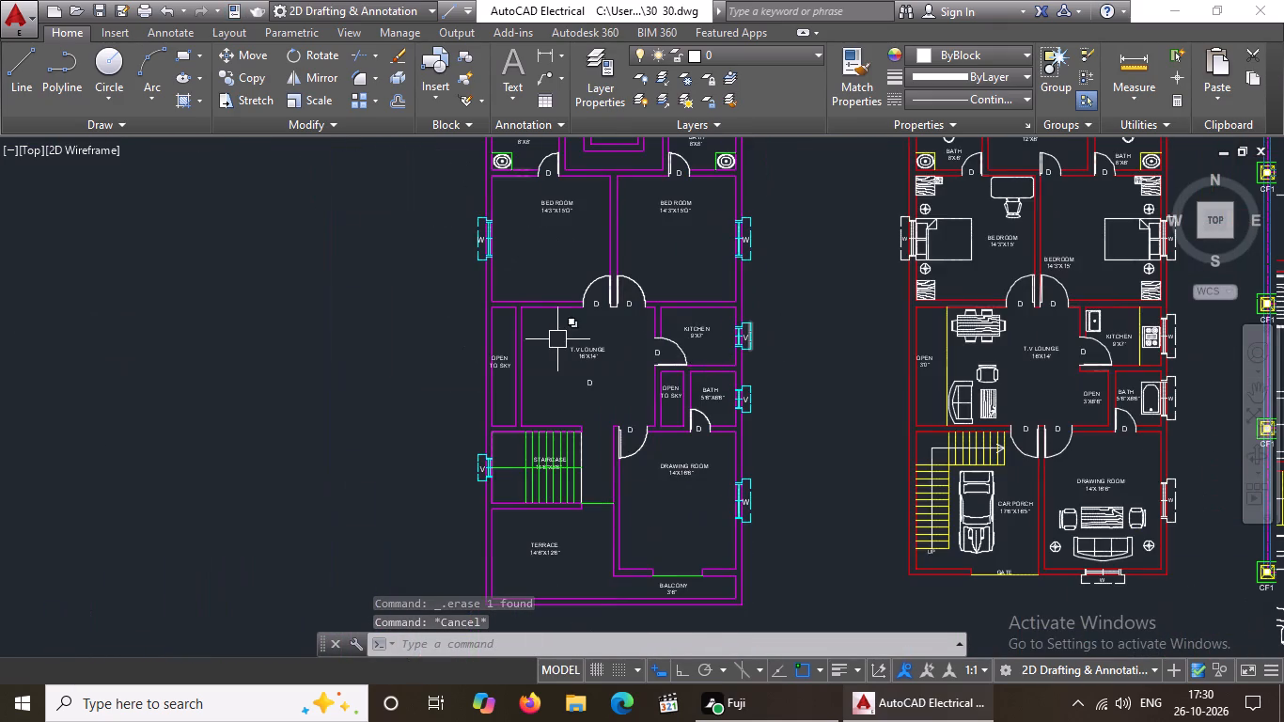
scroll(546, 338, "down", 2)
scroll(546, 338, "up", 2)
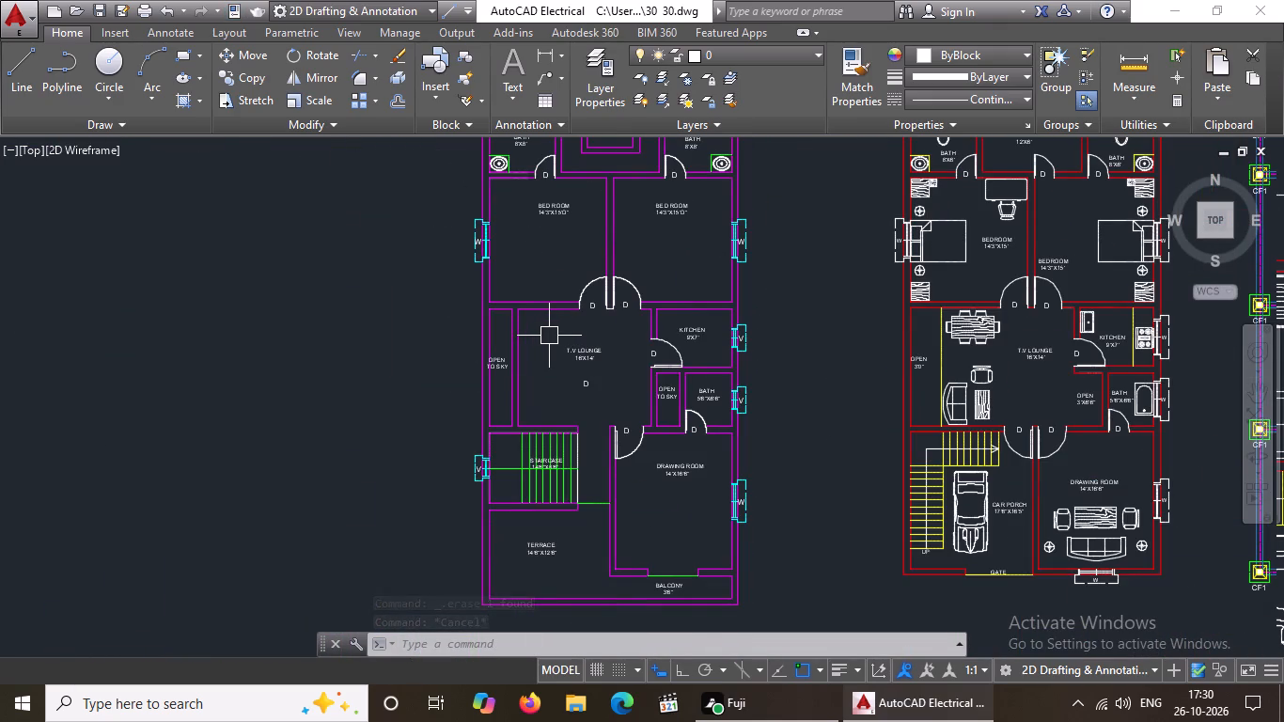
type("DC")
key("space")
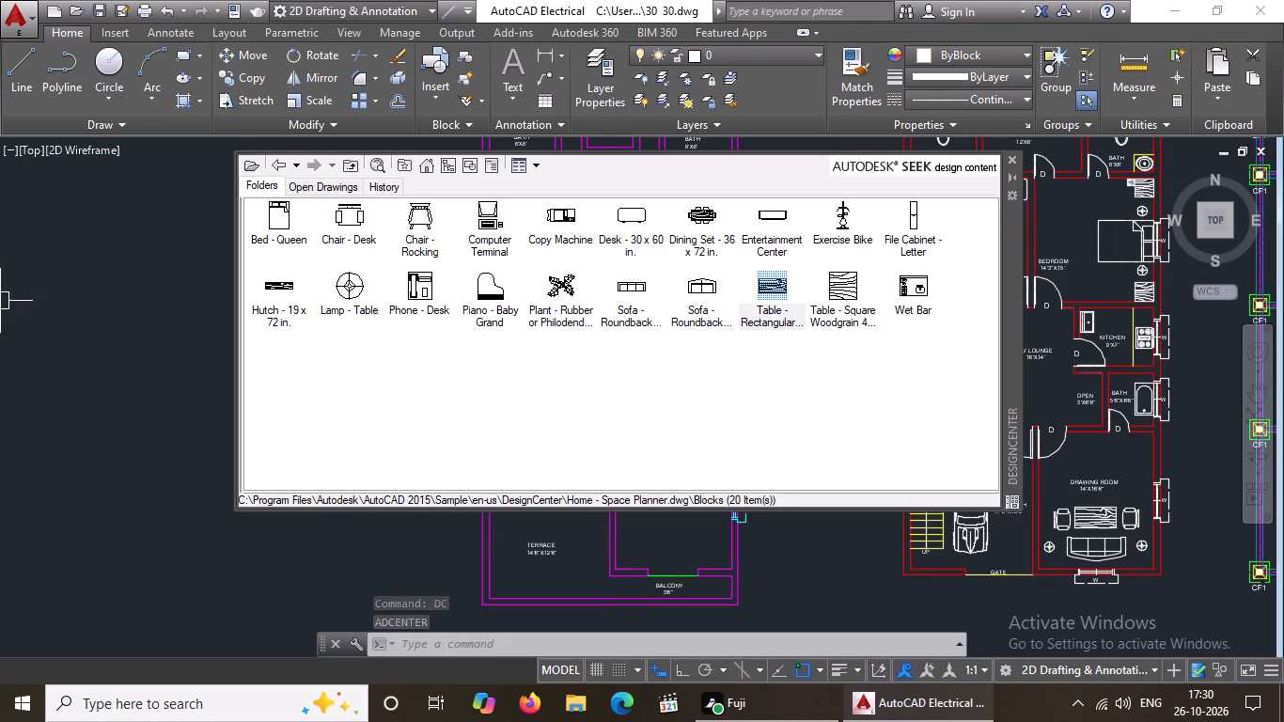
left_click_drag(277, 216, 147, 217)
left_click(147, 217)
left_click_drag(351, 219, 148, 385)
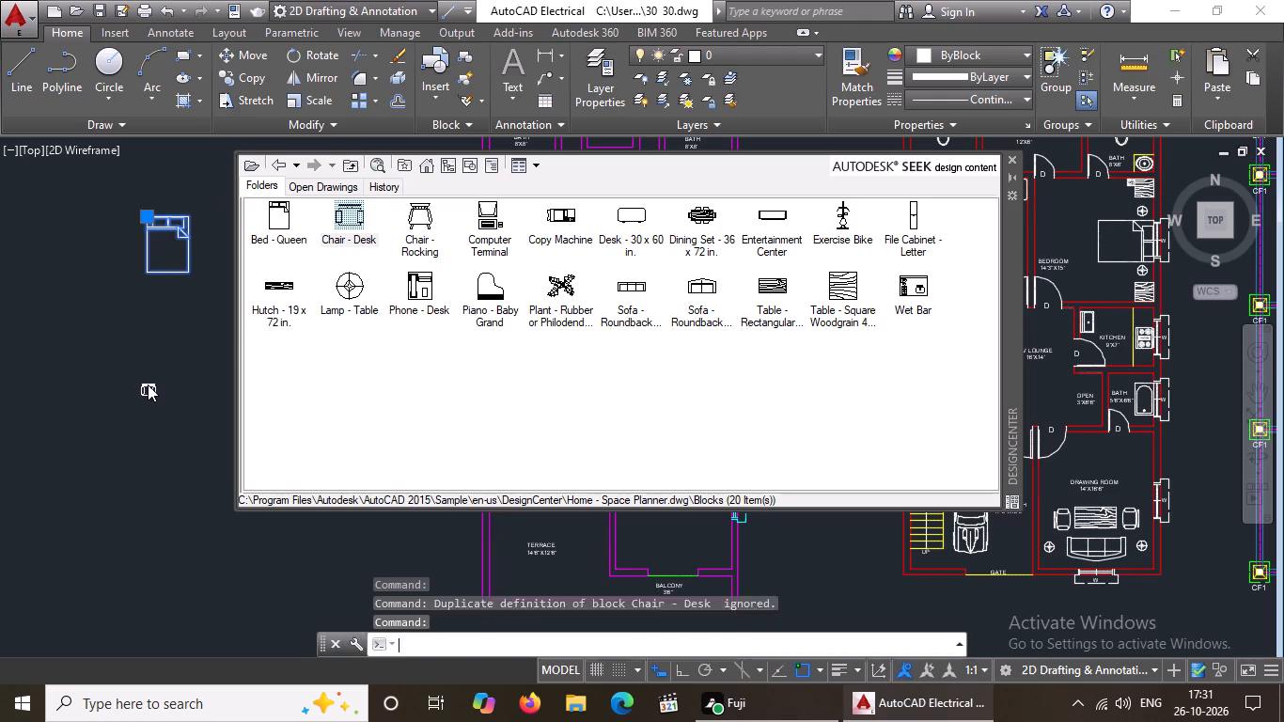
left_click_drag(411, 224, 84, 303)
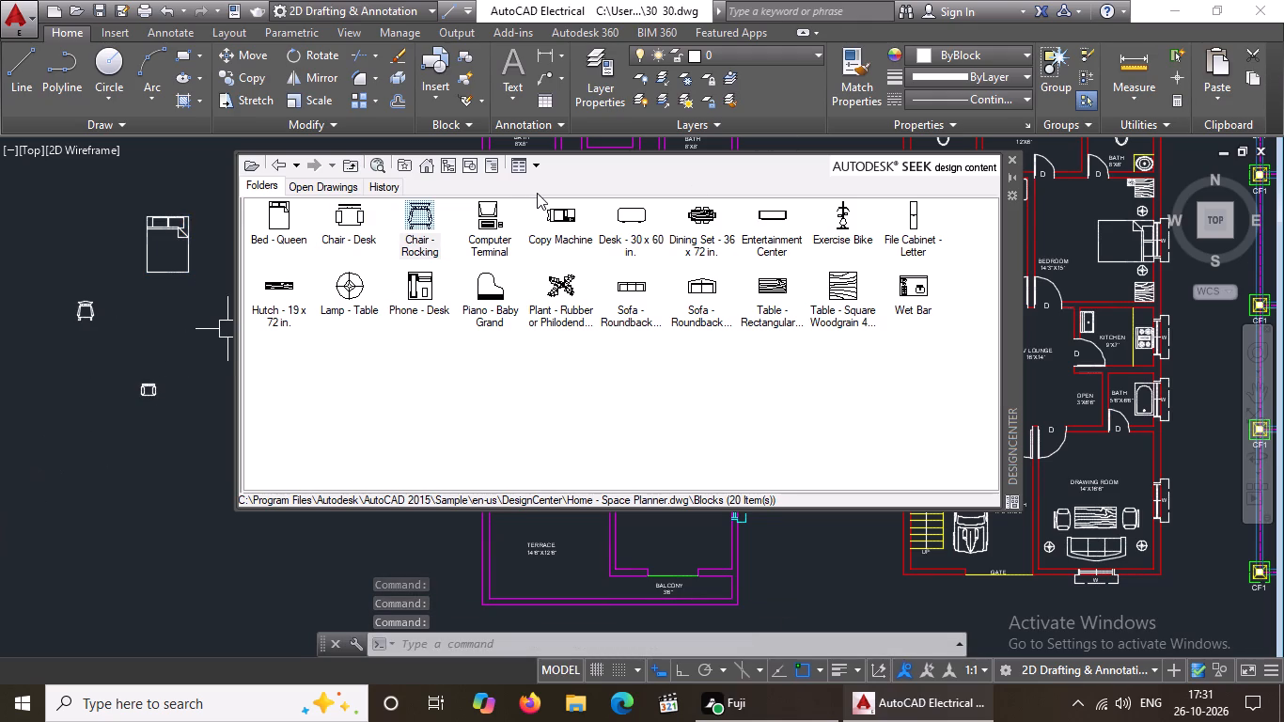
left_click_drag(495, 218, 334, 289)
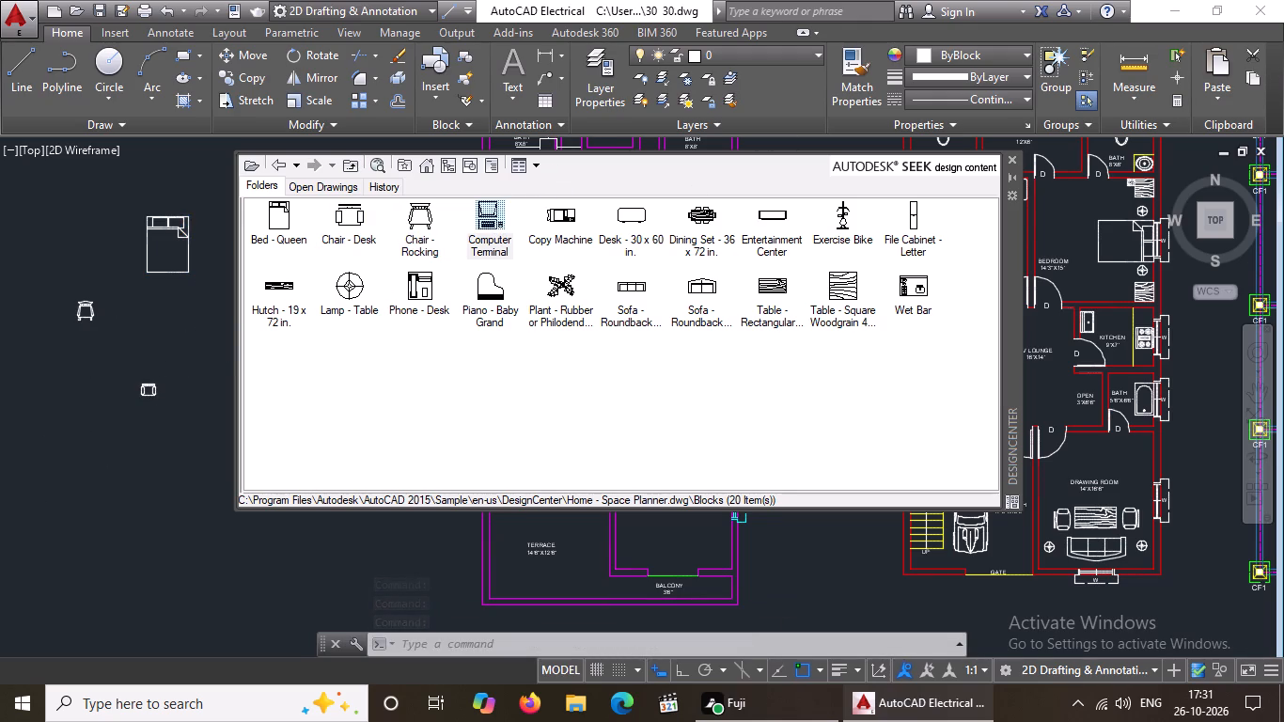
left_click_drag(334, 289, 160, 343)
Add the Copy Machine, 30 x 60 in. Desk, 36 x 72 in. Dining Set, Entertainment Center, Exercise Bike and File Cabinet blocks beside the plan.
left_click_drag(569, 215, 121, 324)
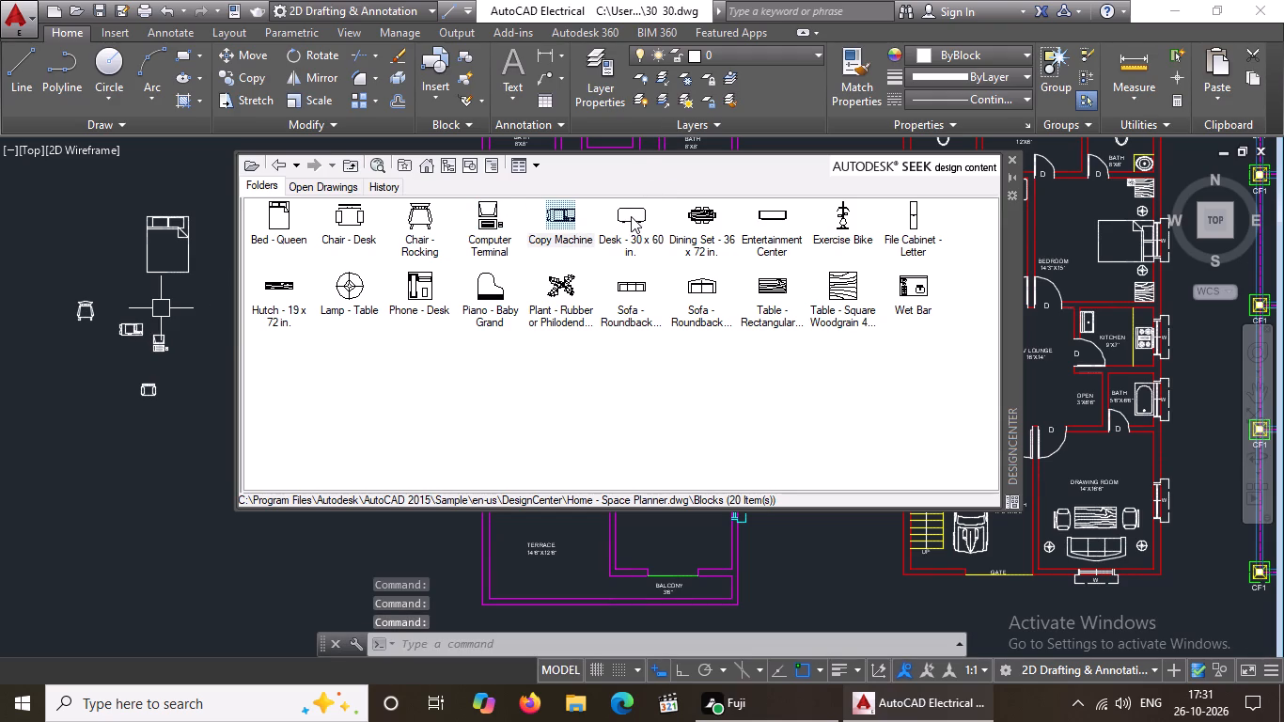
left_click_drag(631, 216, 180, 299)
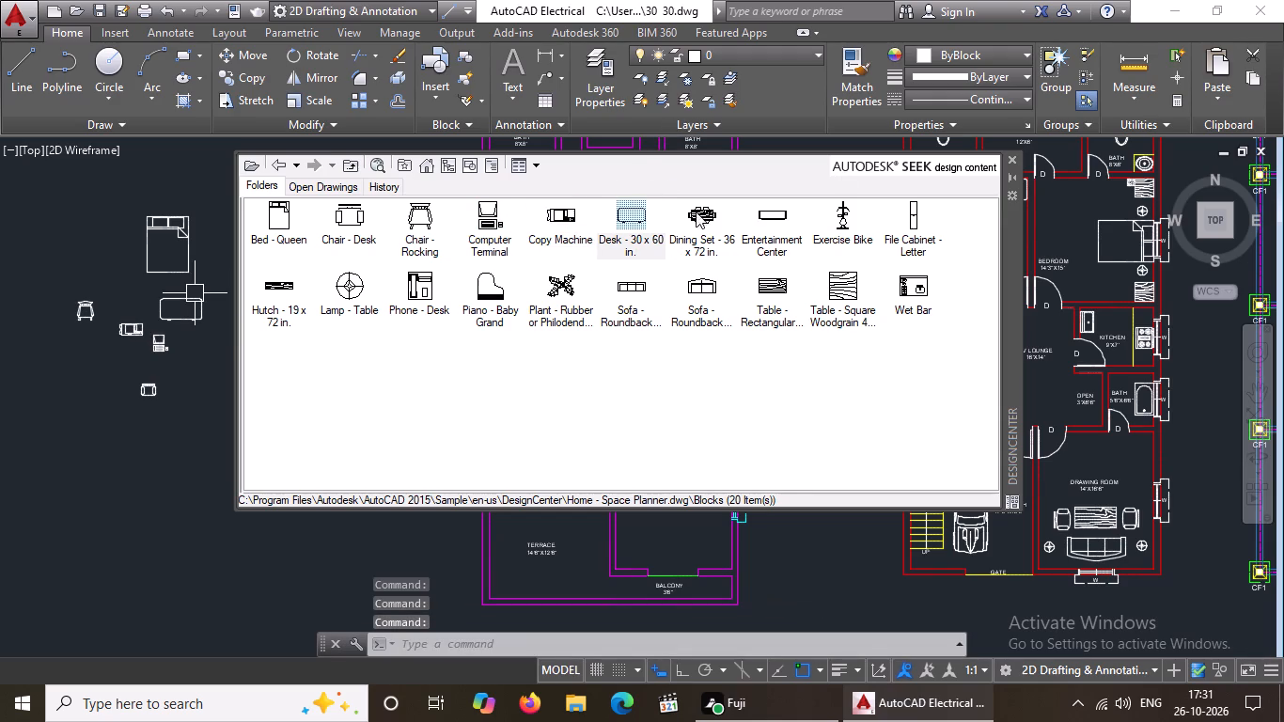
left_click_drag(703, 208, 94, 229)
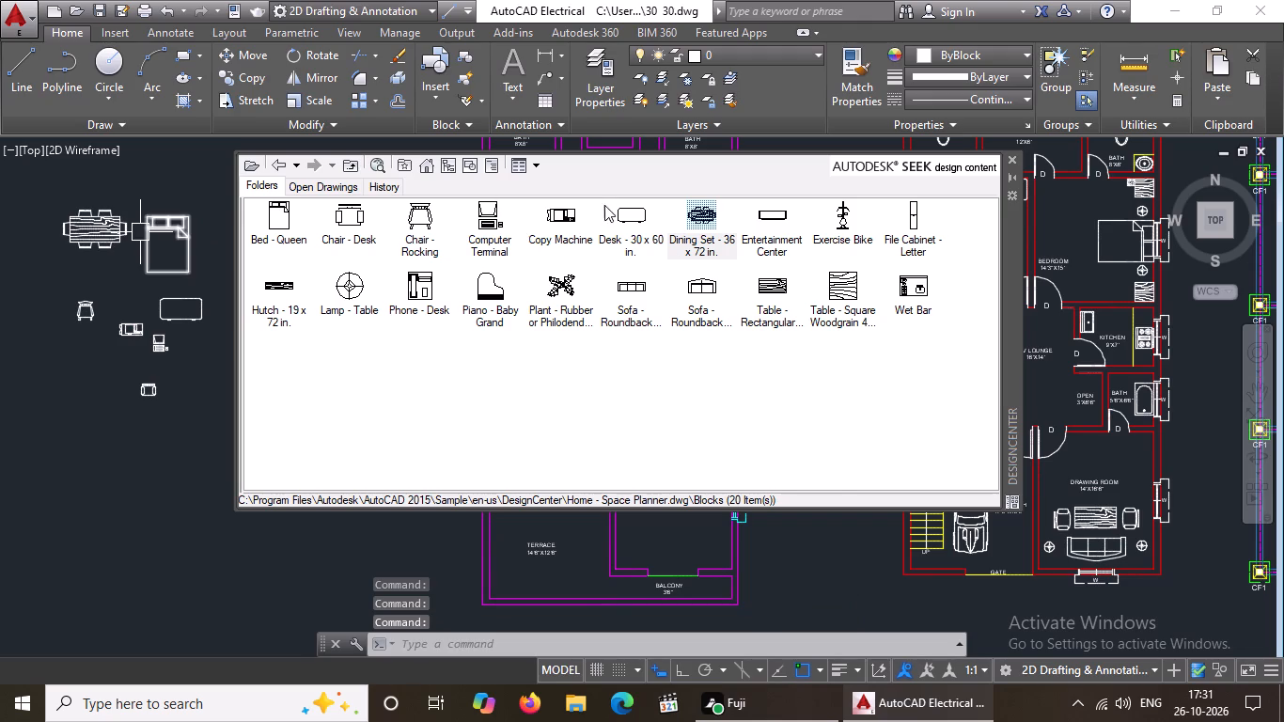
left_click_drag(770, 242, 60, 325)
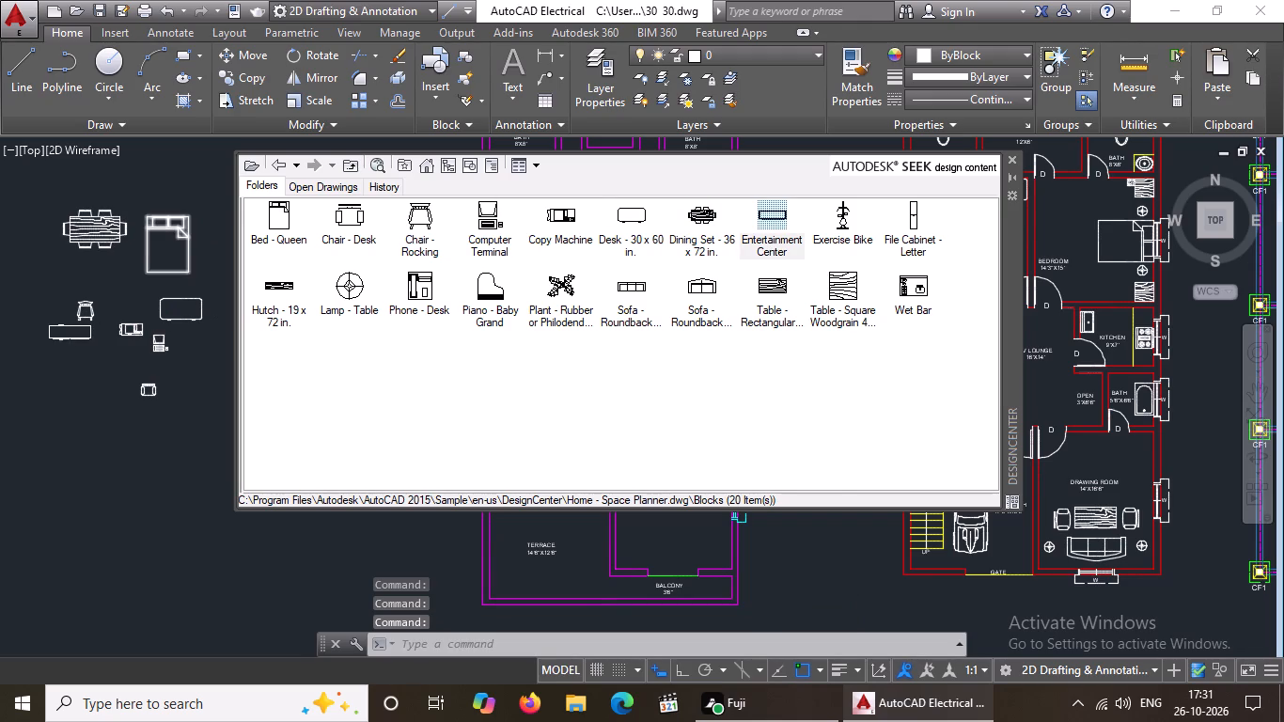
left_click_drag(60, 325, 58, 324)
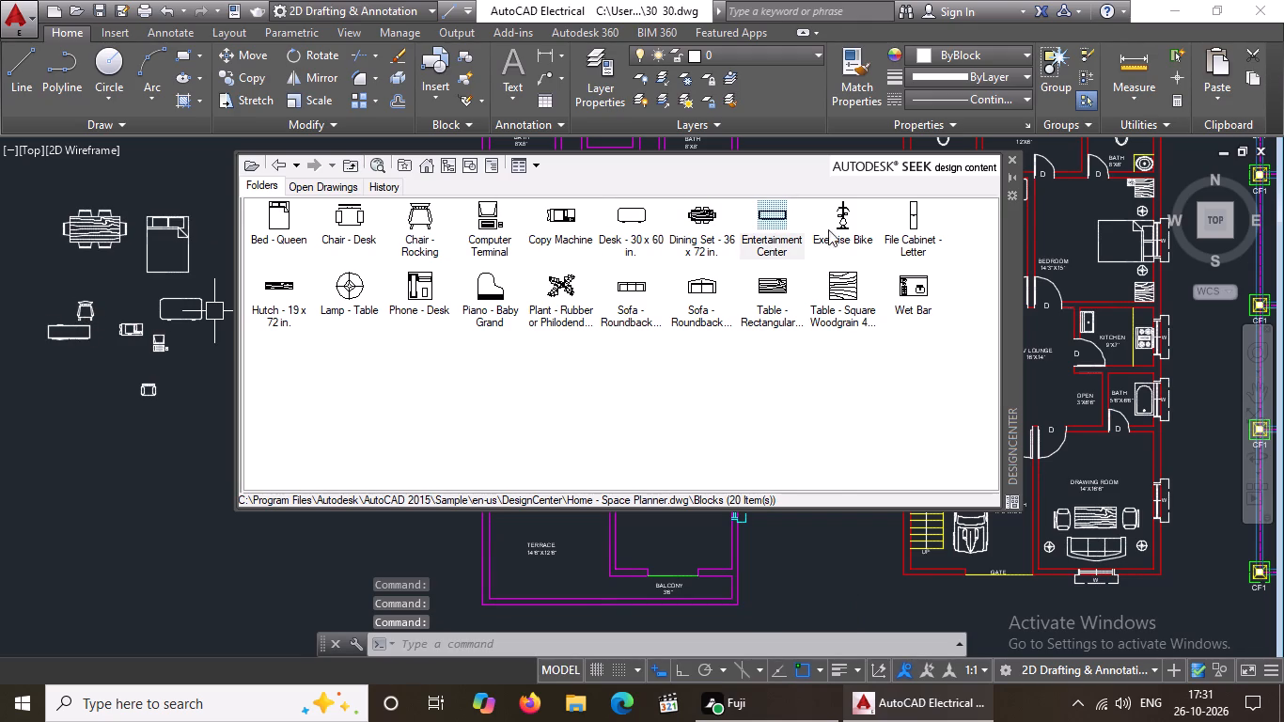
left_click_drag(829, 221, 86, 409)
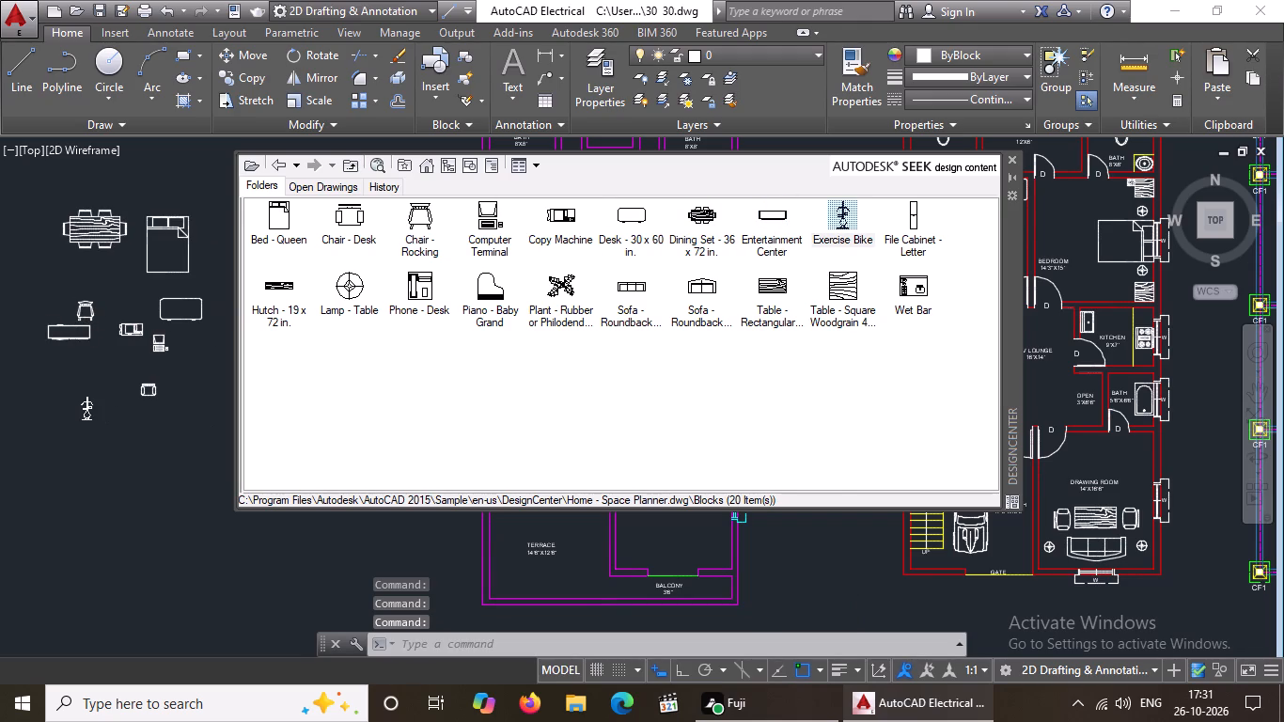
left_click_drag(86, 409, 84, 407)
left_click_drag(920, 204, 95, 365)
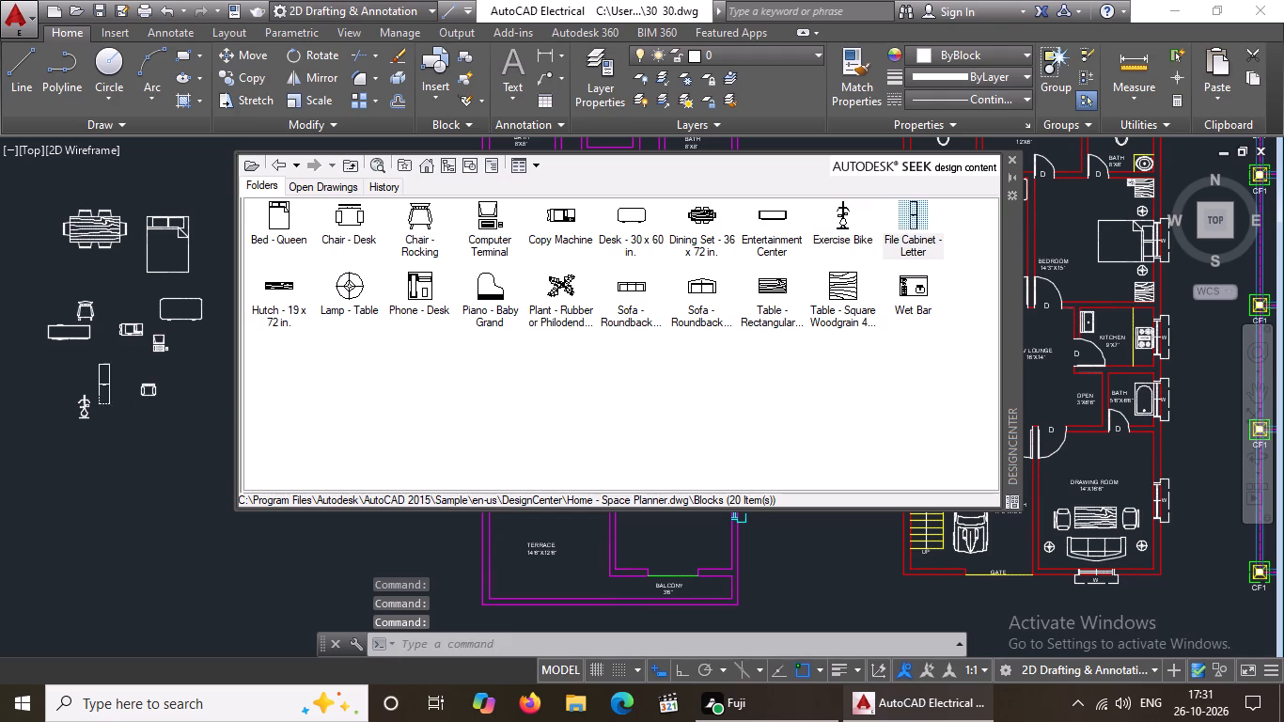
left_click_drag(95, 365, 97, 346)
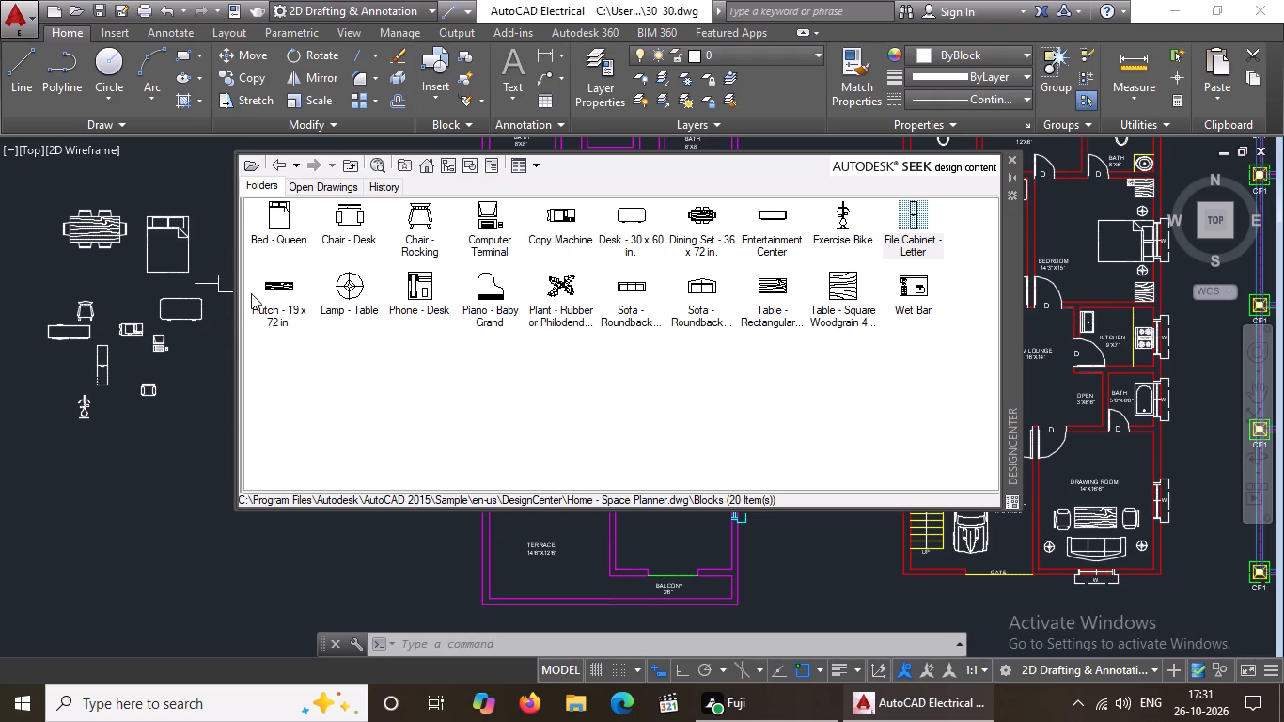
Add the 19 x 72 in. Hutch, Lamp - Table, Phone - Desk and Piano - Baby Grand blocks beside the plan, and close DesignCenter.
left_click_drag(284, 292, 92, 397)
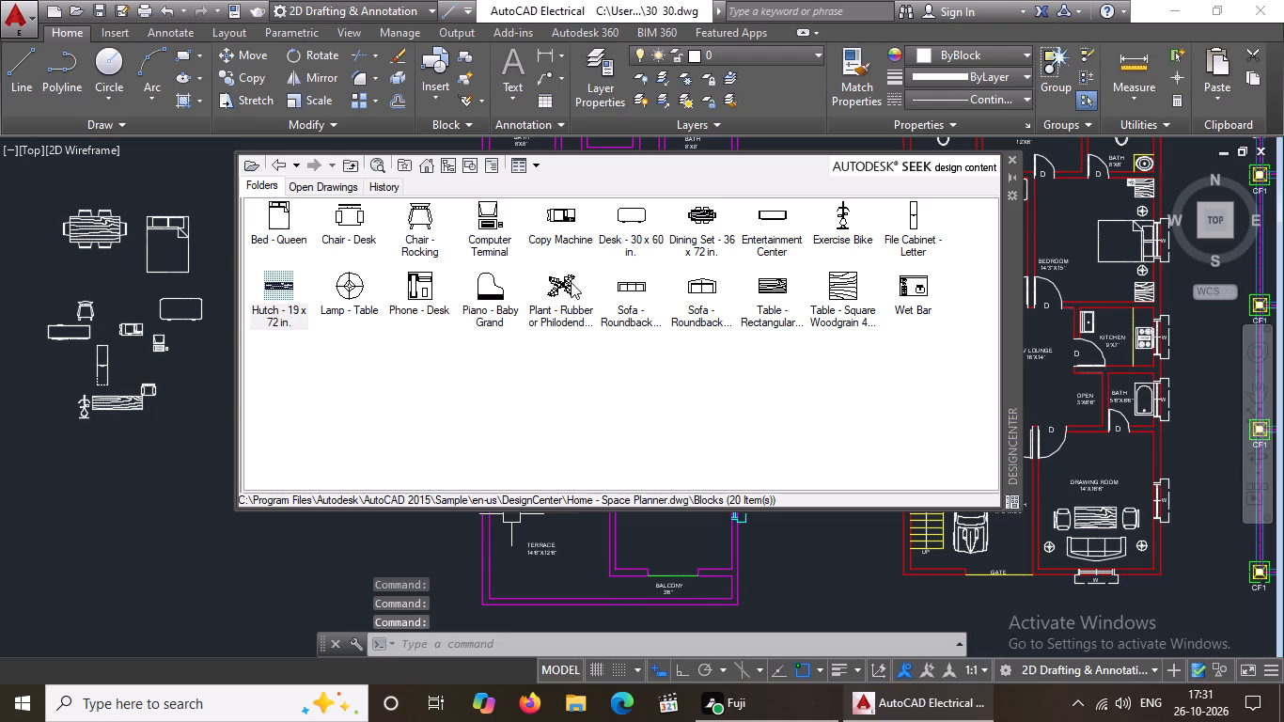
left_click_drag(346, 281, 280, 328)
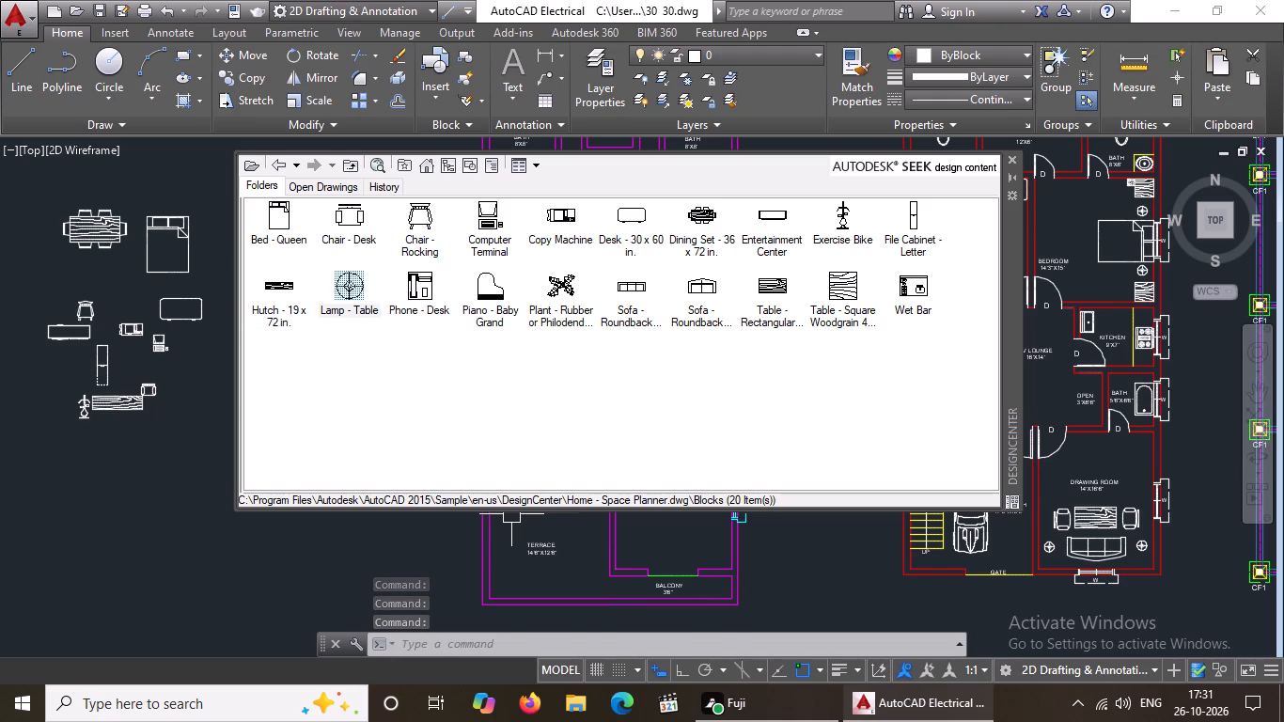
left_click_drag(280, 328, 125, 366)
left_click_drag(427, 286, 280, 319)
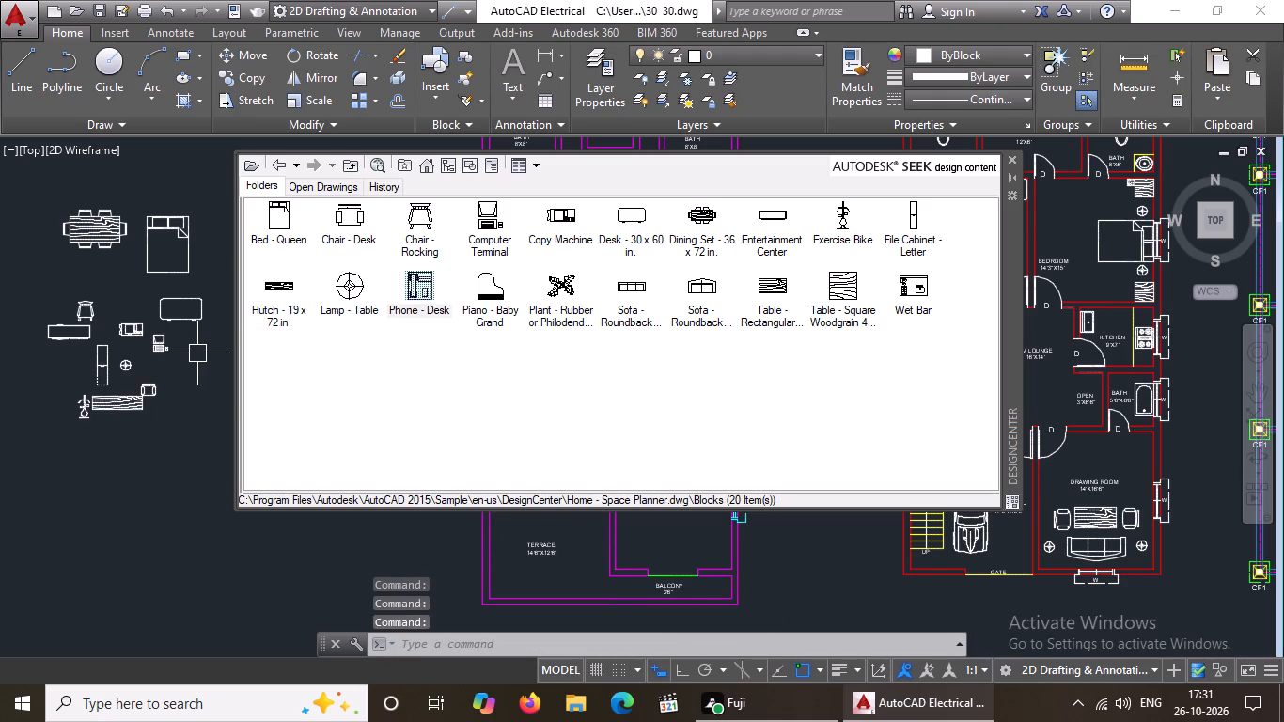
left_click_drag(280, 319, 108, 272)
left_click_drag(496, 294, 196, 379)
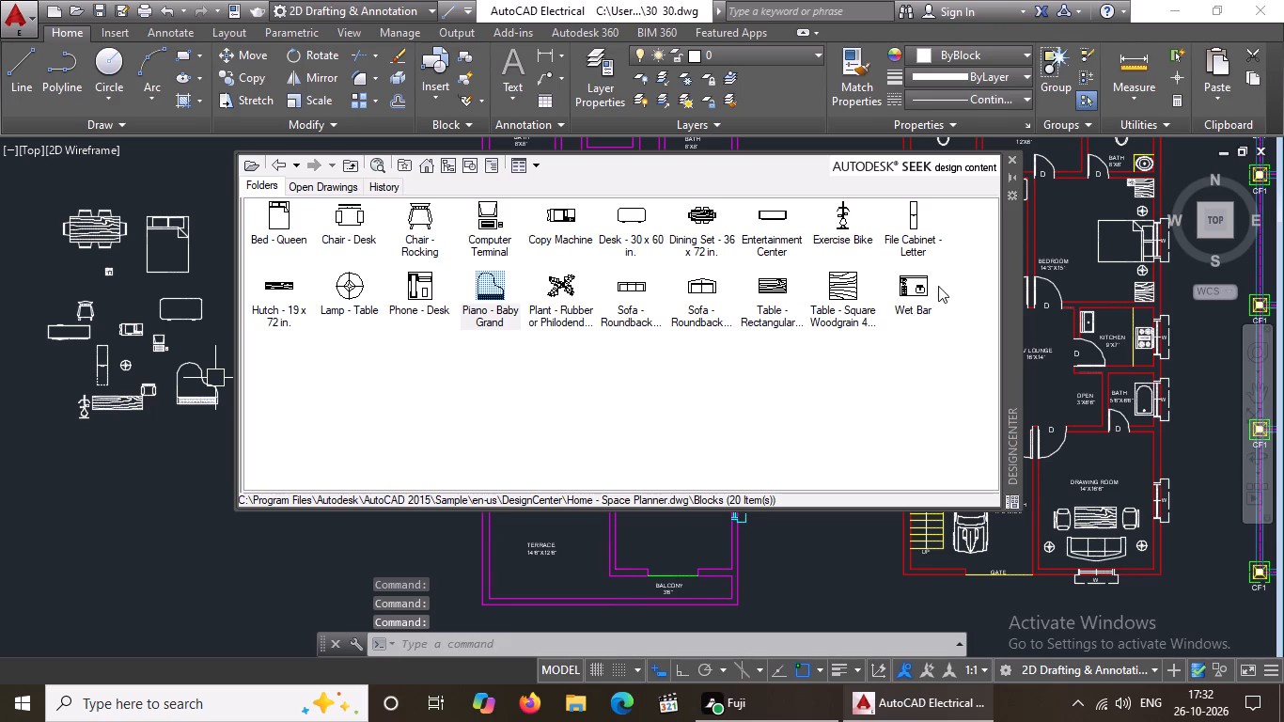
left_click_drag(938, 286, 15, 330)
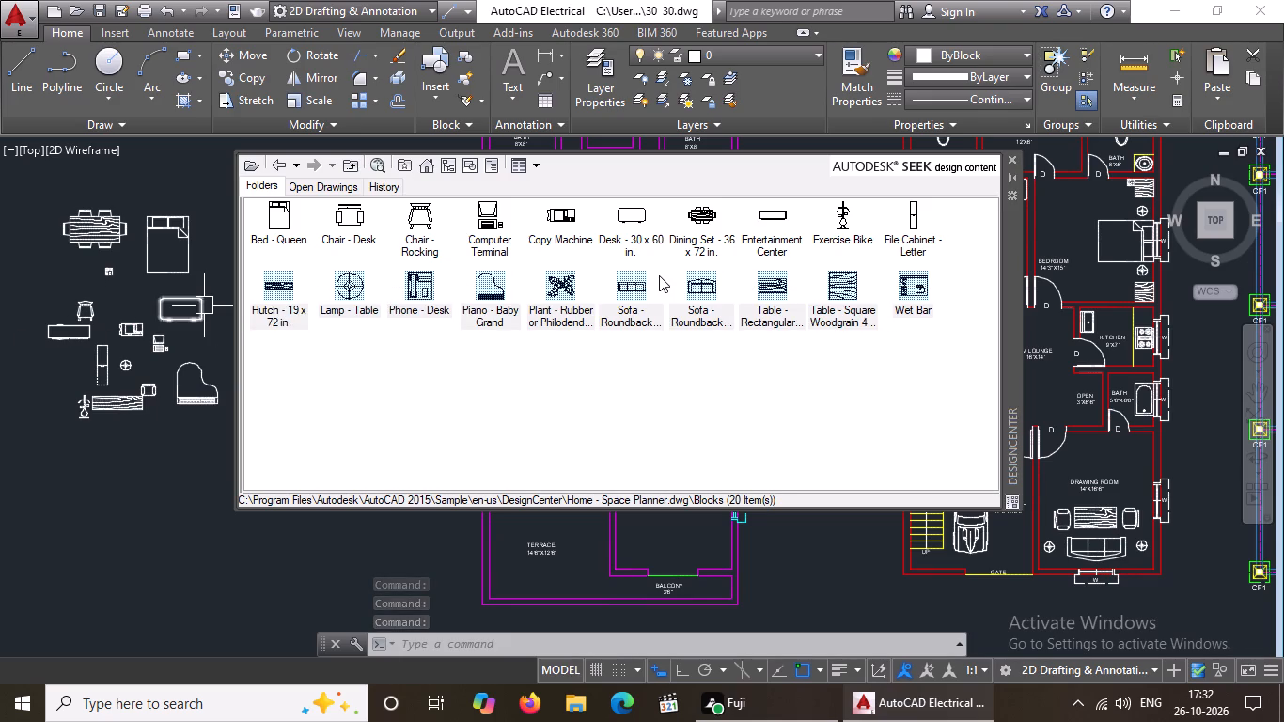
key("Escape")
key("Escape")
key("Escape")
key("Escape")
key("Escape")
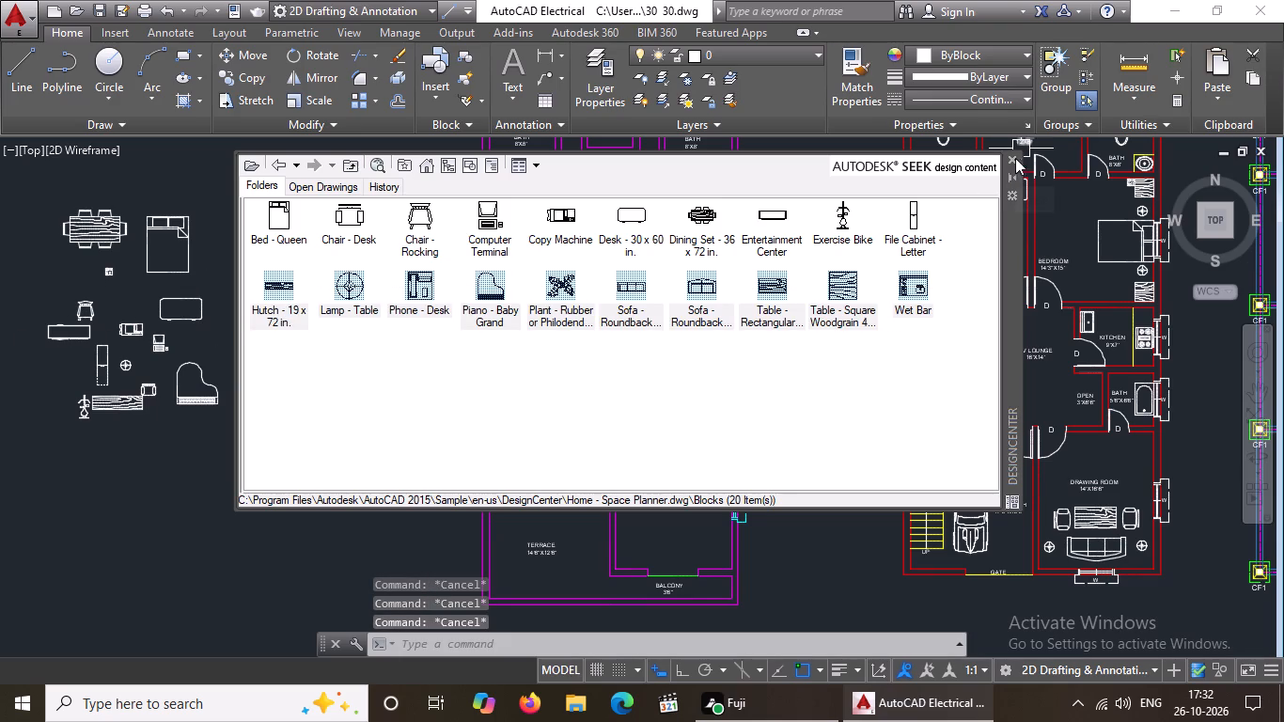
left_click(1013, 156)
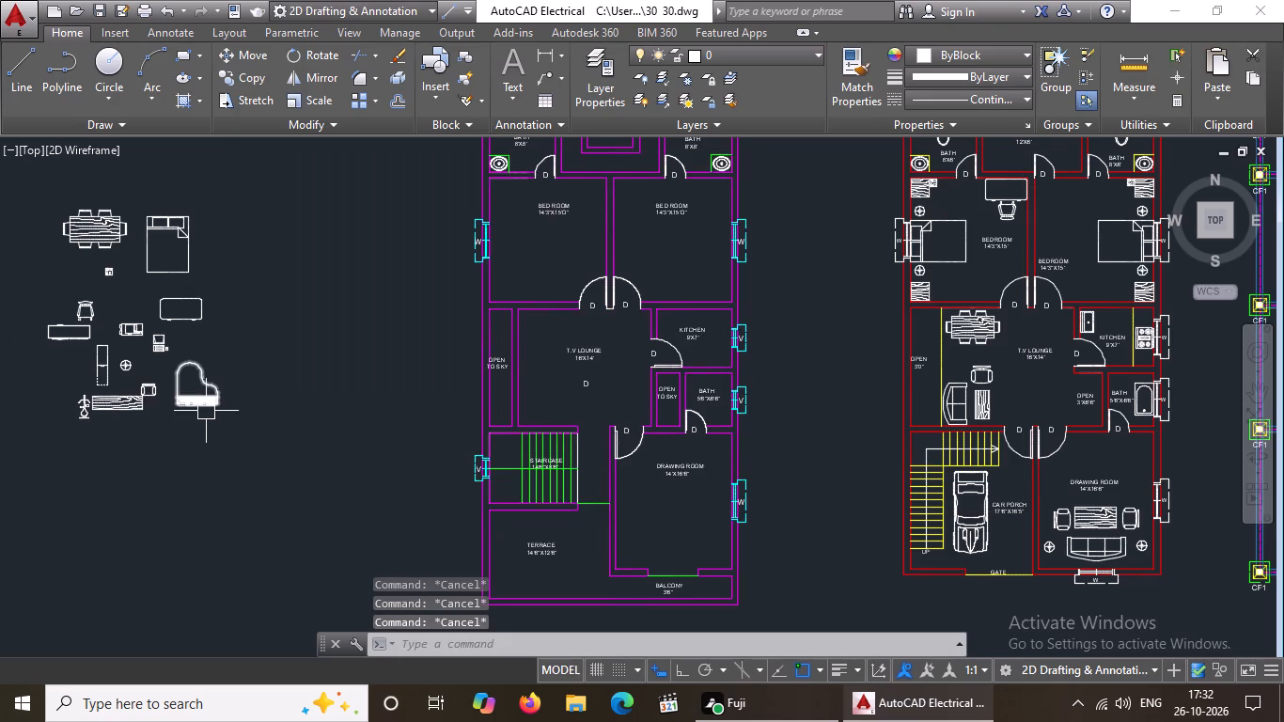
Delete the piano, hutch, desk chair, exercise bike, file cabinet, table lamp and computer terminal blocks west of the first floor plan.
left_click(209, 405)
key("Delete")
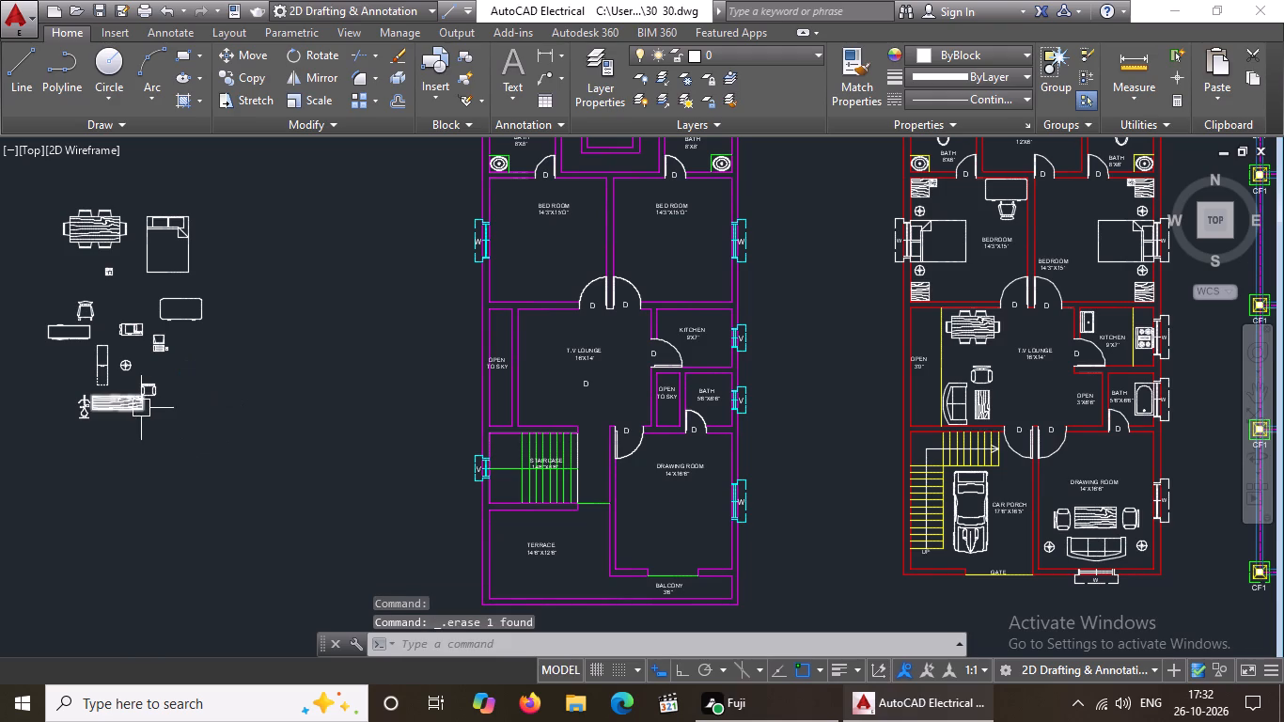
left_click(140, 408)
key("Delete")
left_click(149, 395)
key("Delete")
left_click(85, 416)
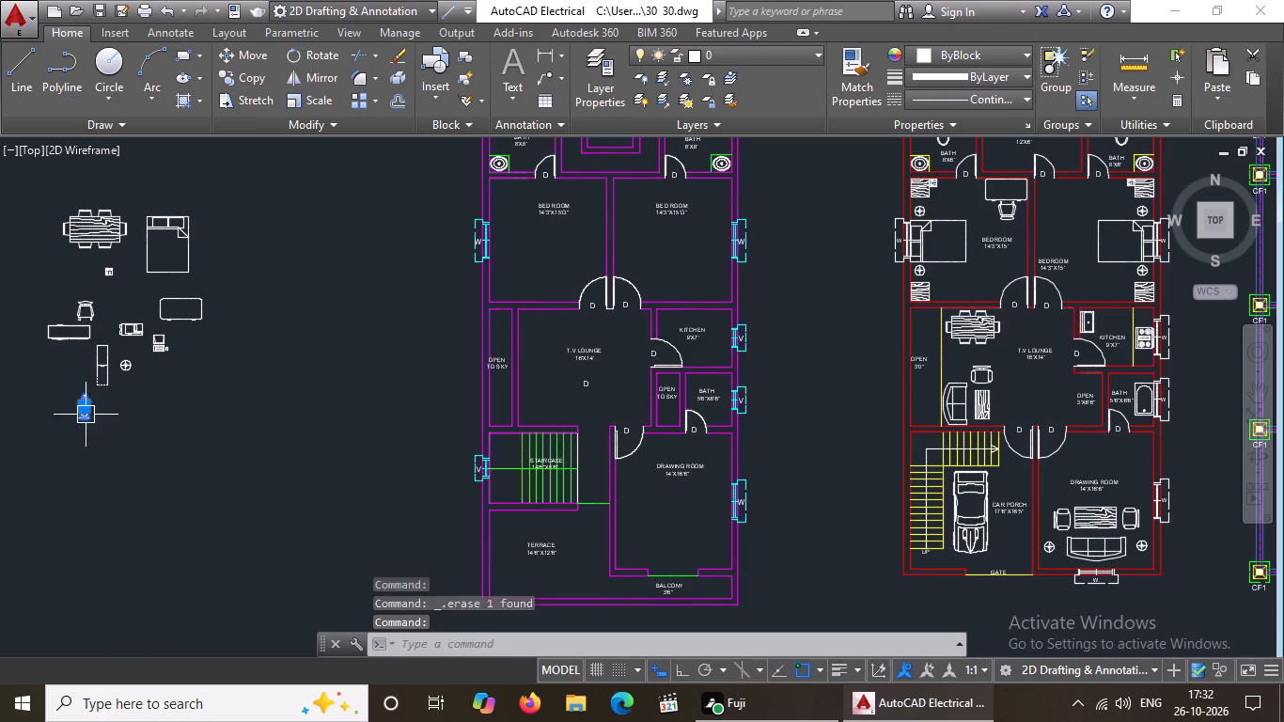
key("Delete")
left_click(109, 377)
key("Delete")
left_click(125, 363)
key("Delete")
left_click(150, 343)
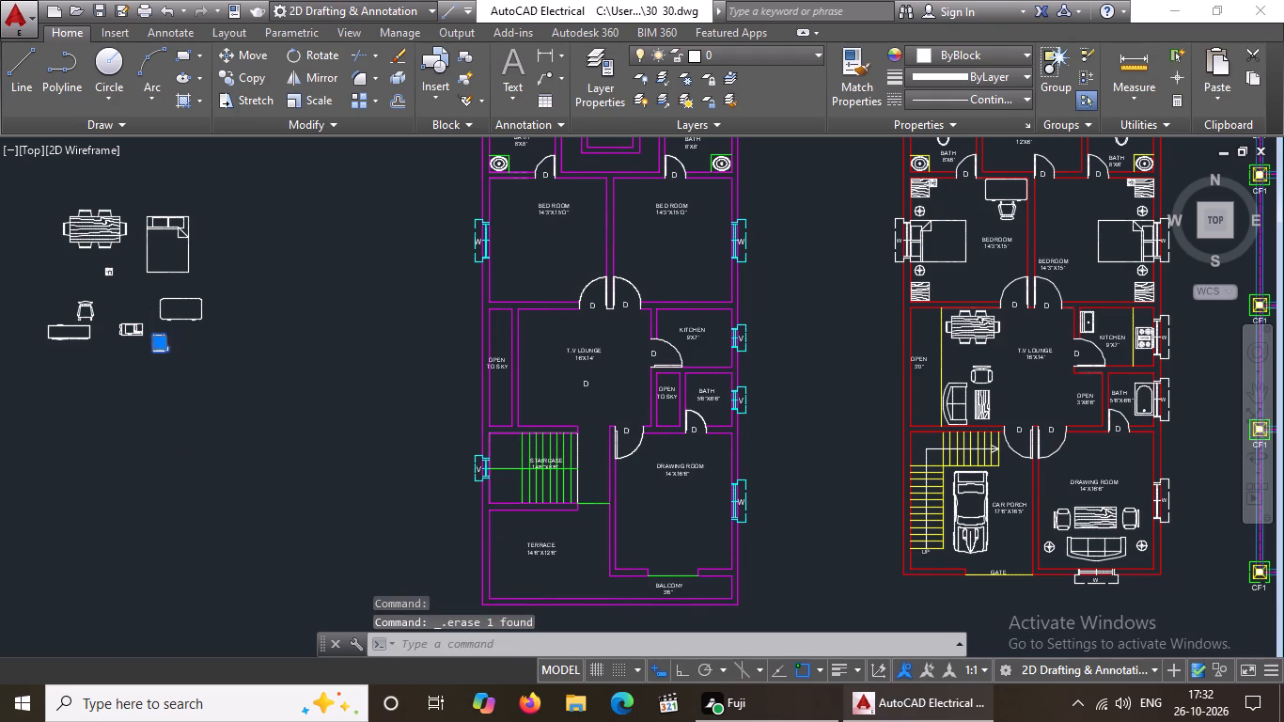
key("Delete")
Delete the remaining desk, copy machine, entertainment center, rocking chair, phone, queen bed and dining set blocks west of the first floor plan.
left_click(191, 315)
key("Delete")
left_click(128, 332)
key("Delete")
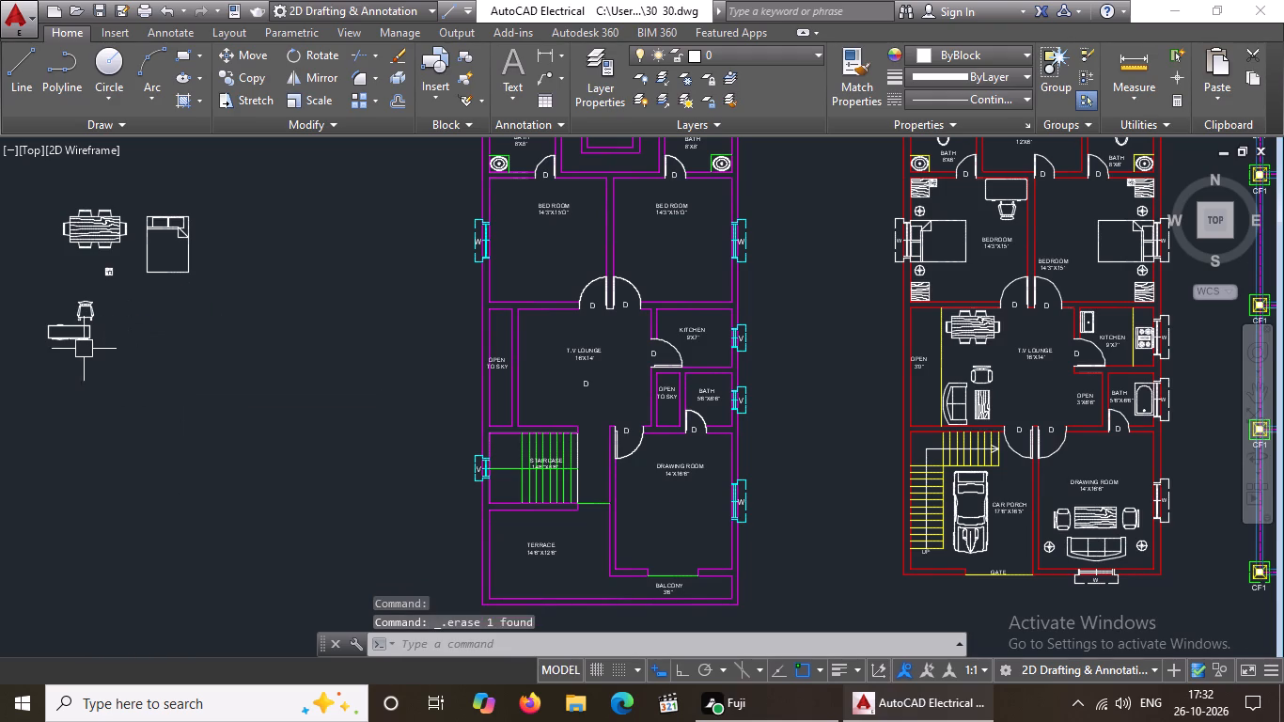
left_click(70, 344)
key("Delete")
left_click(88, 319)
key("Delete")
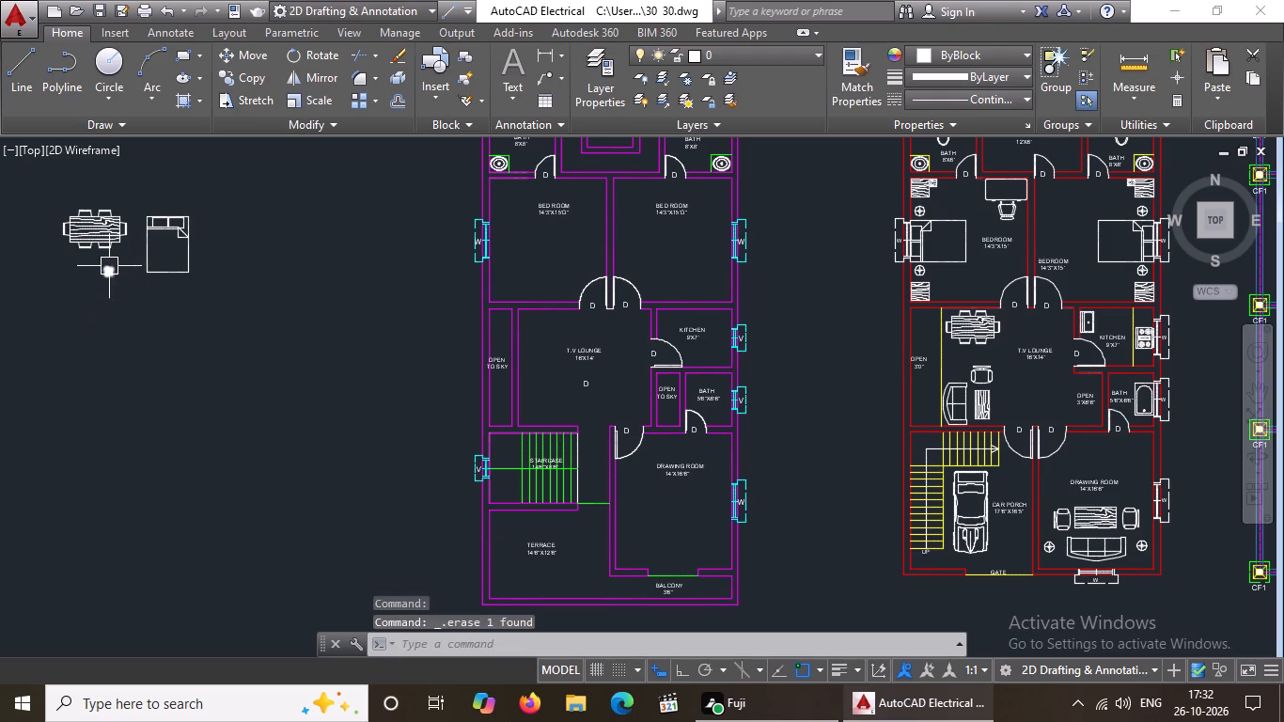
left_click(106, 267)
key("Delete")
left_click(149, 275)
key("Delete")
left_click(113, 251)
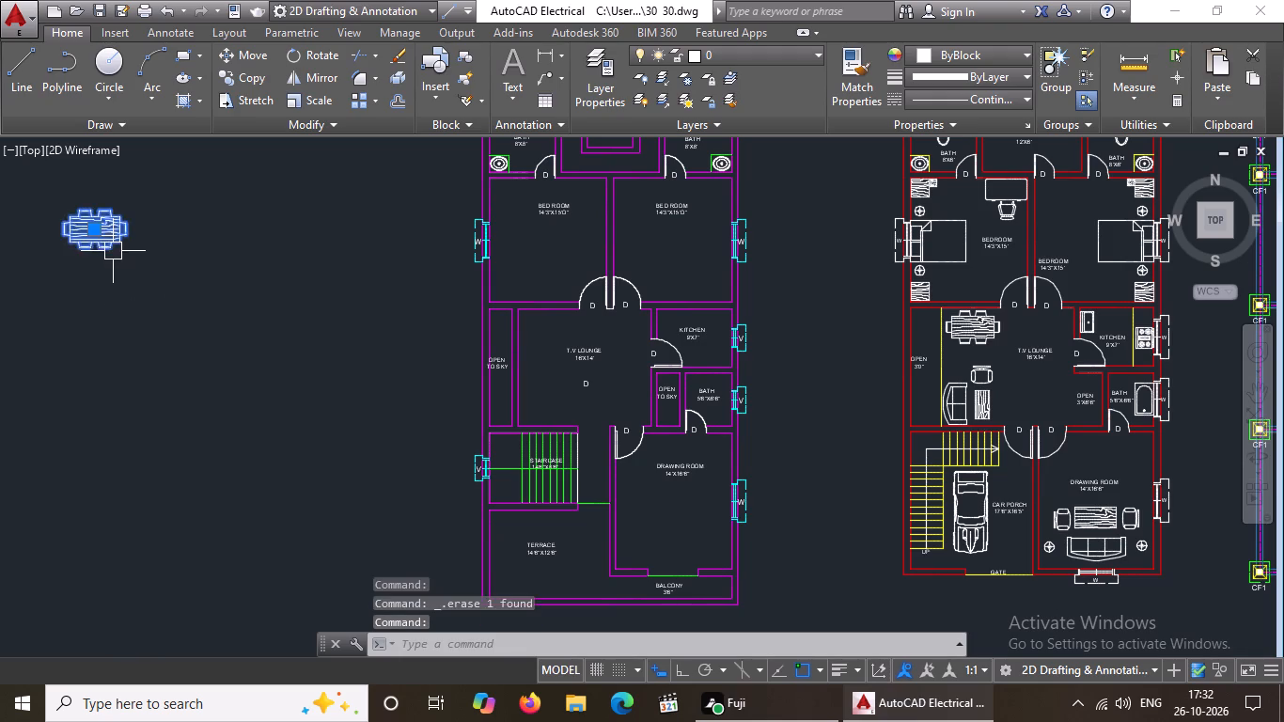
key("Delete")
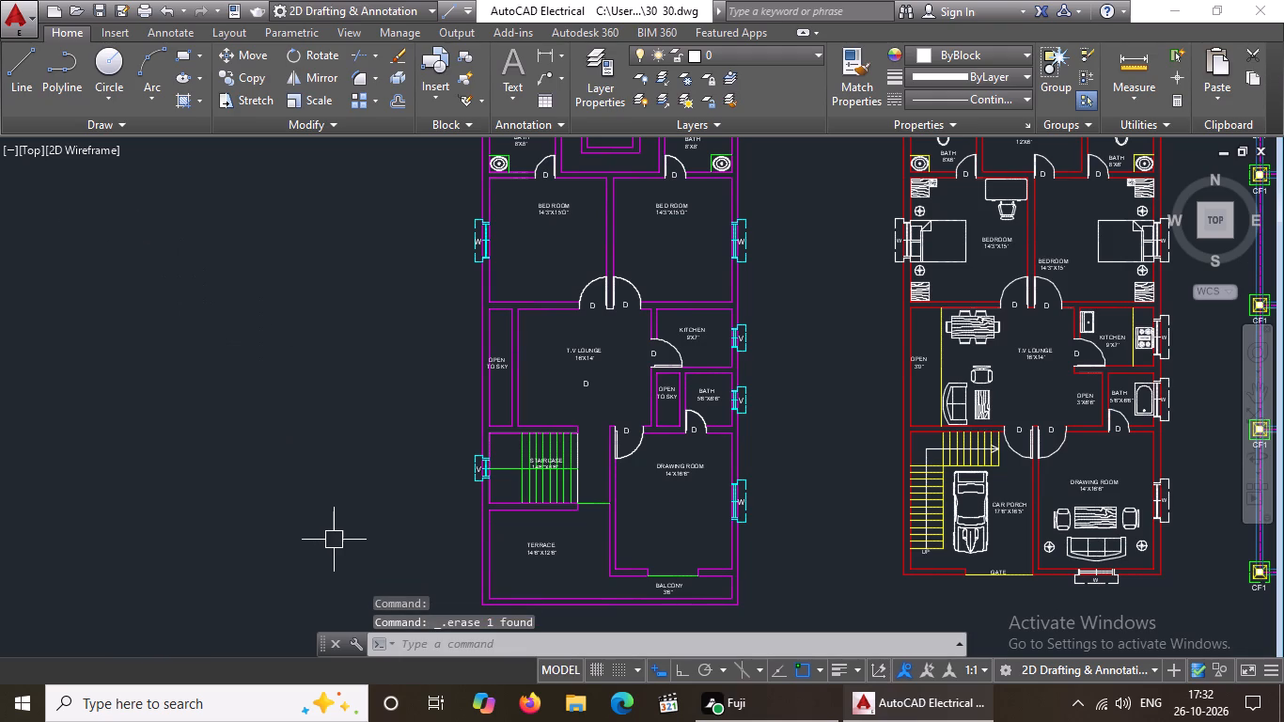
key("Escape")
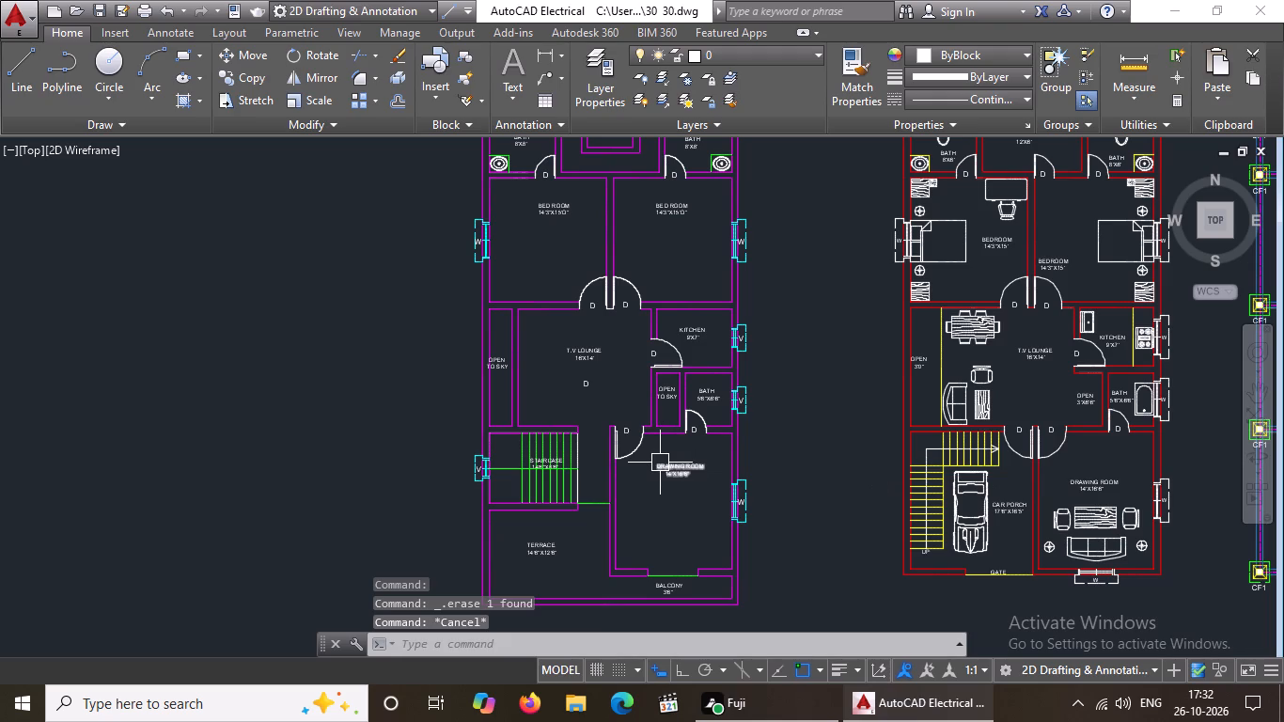
Compare the first and ground floor plans, and examine the W window south of the ground floor's drawing room.
middle_click_drag(660, 477, 633, 605)
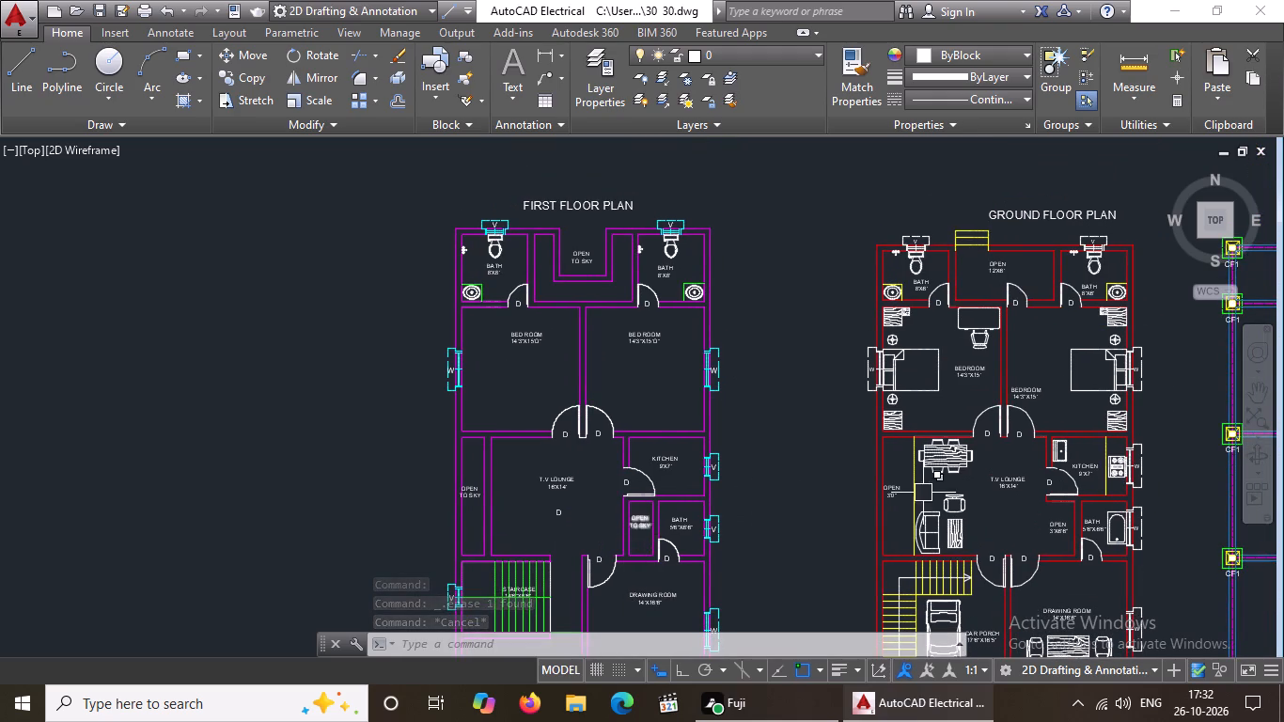
scroll(912, 483, "down", 1)
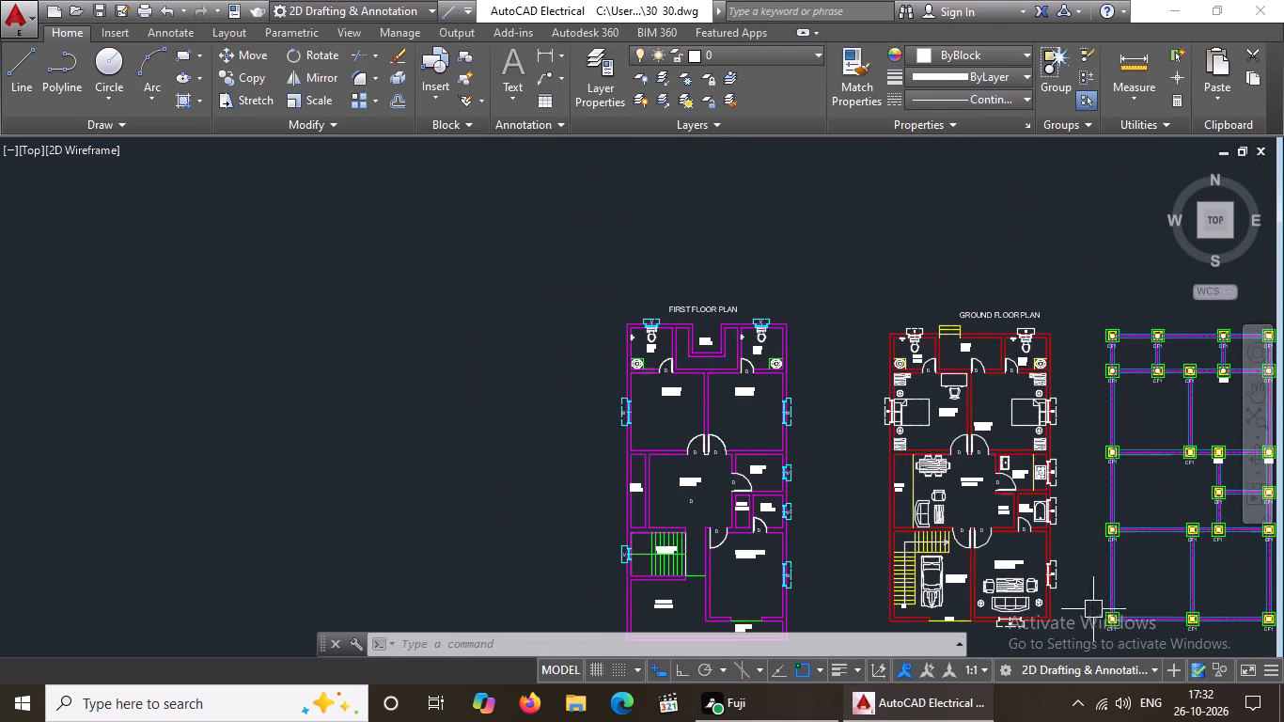
scroll(1090, 600, "up", 1)
scroll(1054, 566, "down", 3)
scroll(626, 417, "up", 2)
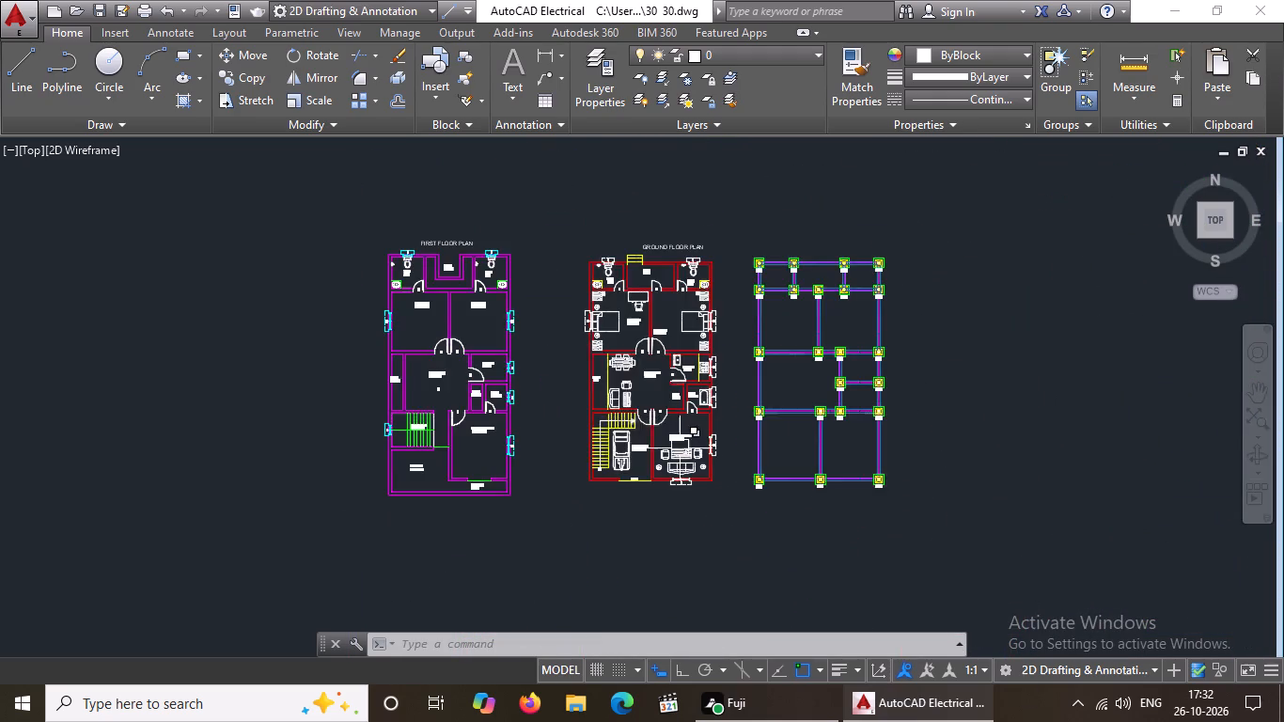
scroll(685, 460, "up", 4)
scroll(697, 574, "up", 2)
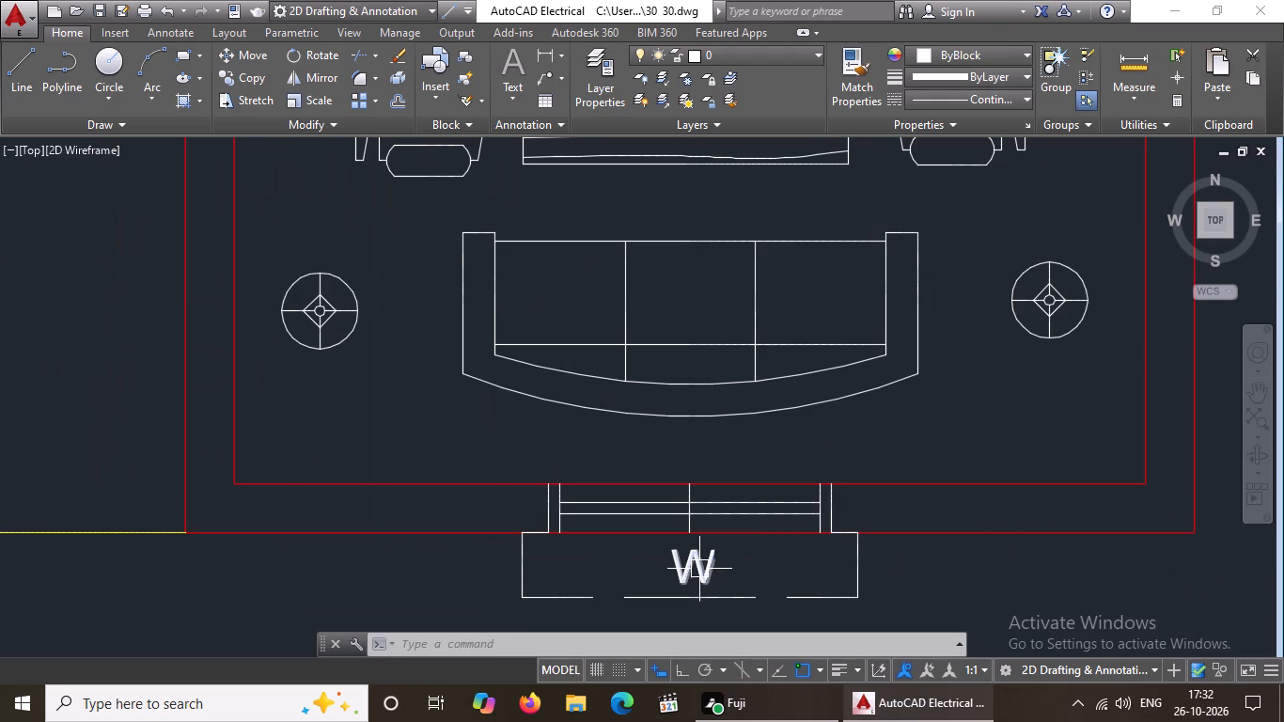
Set the text height of the W label at the ground floor drawing room's south window to 8".
left_click(699, 568)
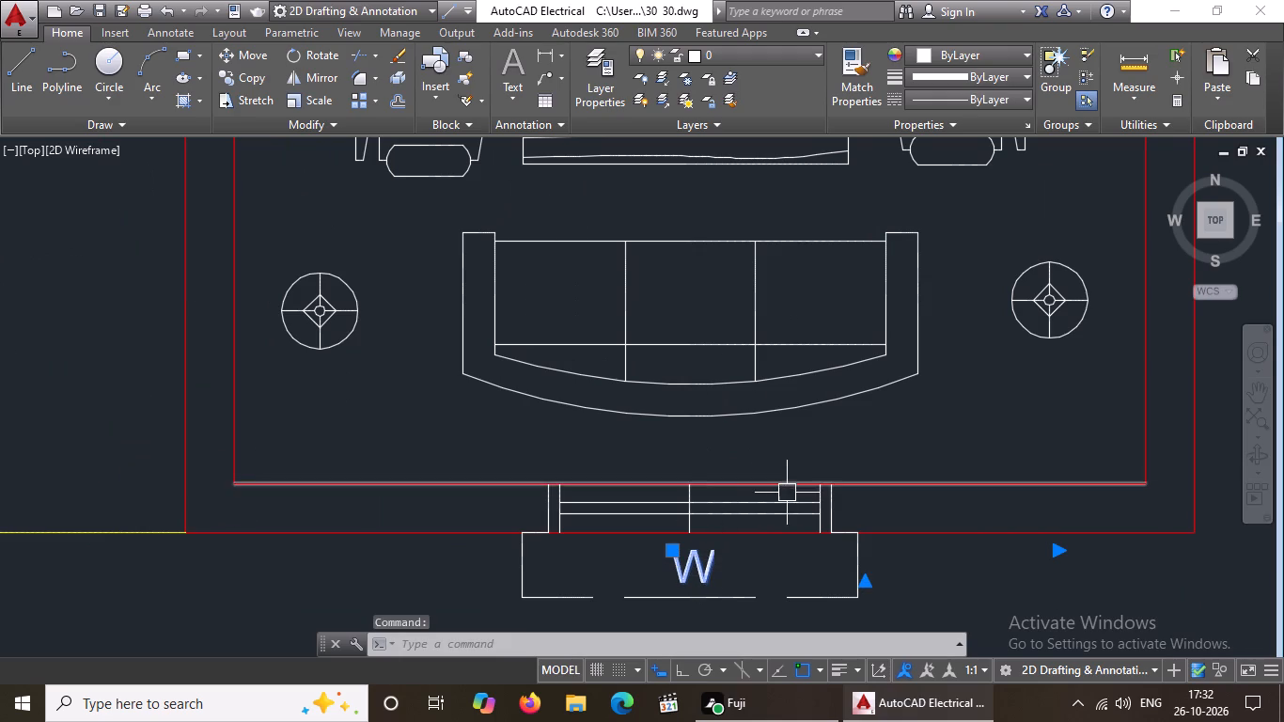
scroll(809, 449, "down", 2)
right_click(852, 557)
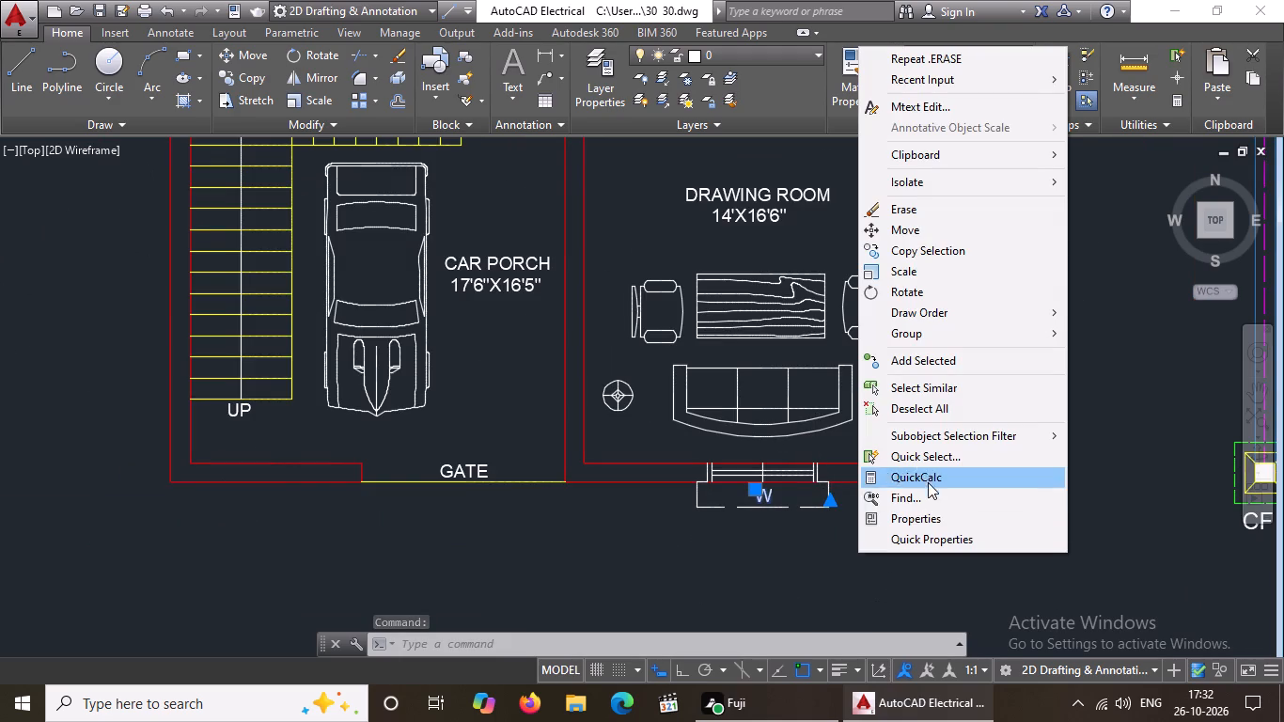
left_click(922, 514)
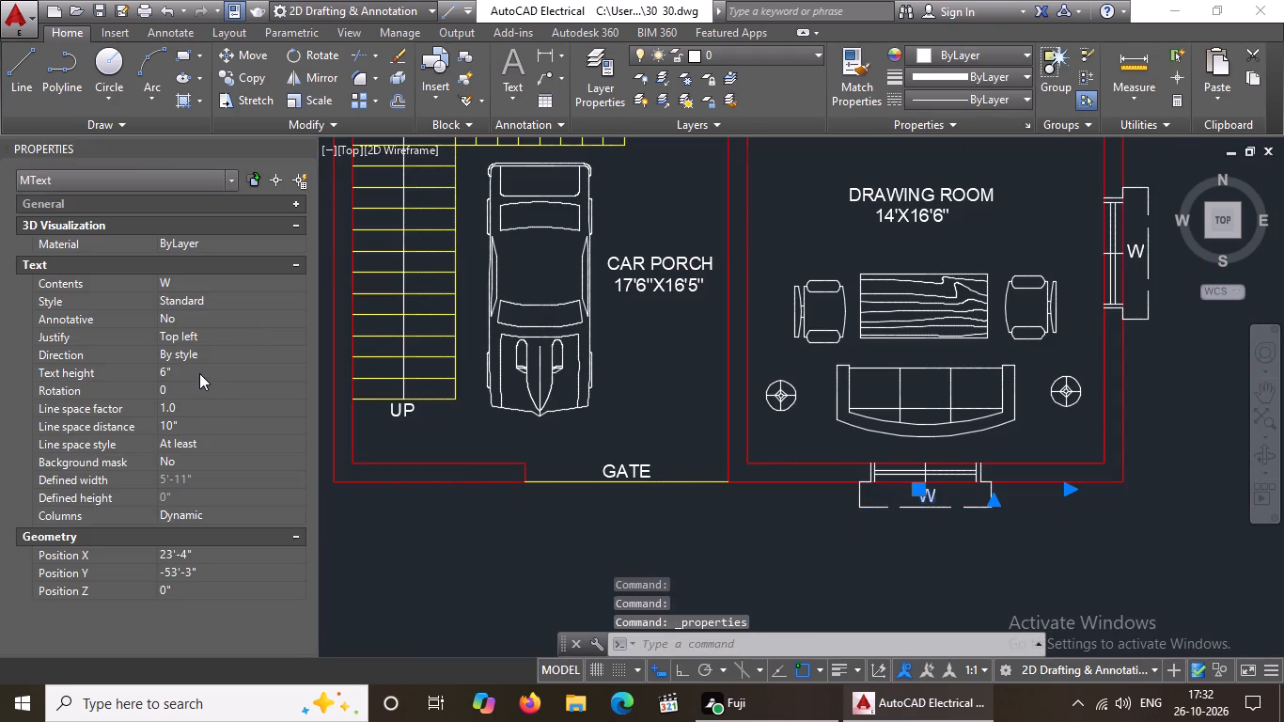
left_click(199, 373)
key("BackSpace")
key("BackSpace")
key("8")
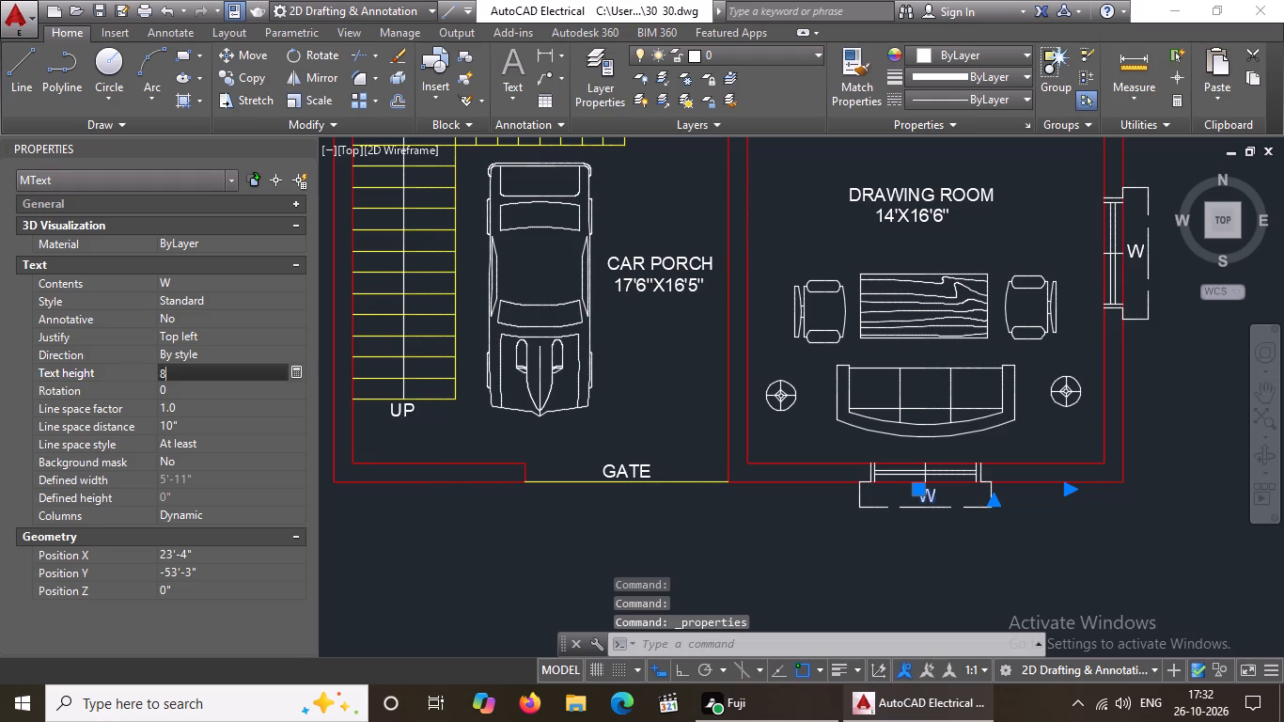
key("shift+quotedbl")
key("Return")
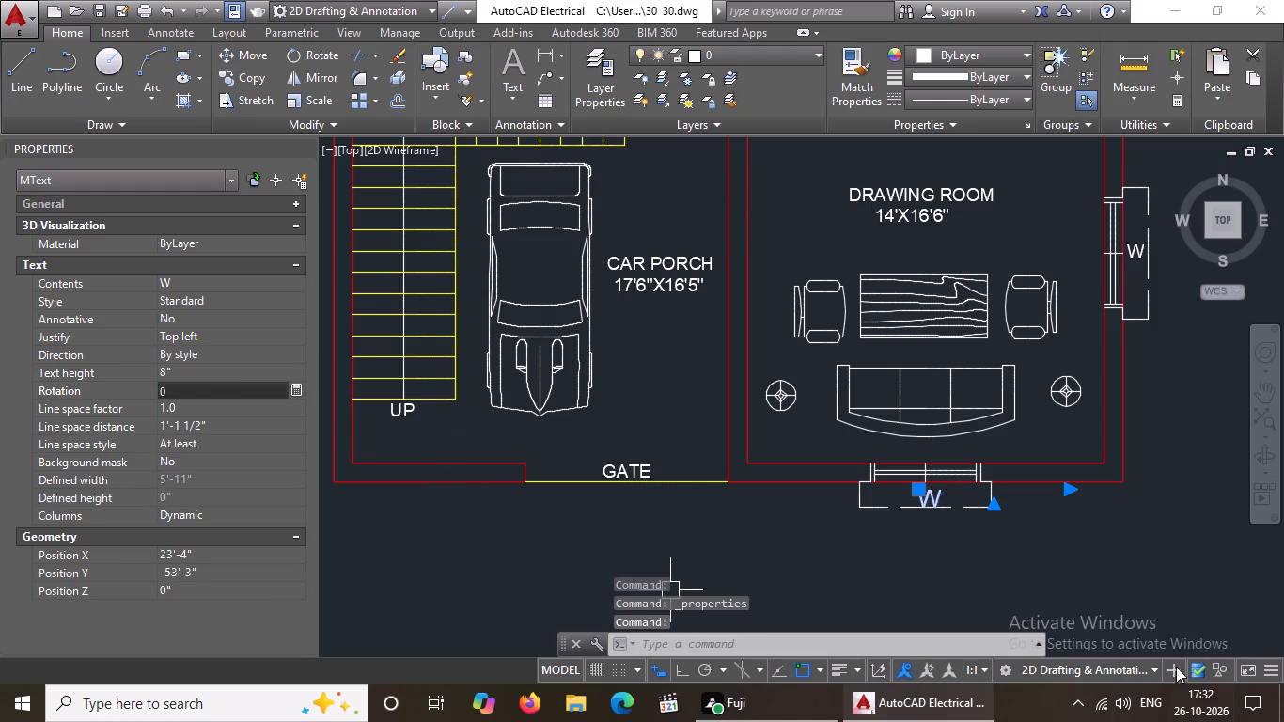
Shift the drawing room's south W label about 1/2" west and 1 1/2" north within its window outline, and deselect it.
scroll(937, 461, "up", 2)
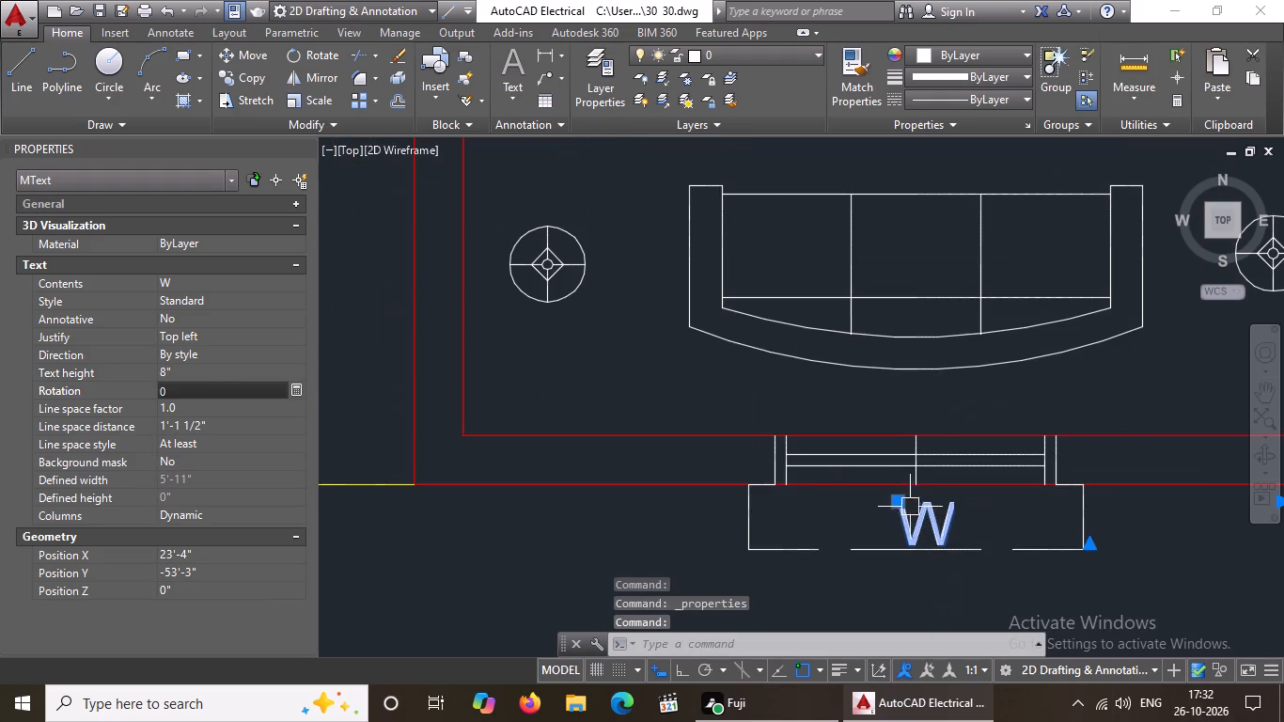
left_click(902, 505)
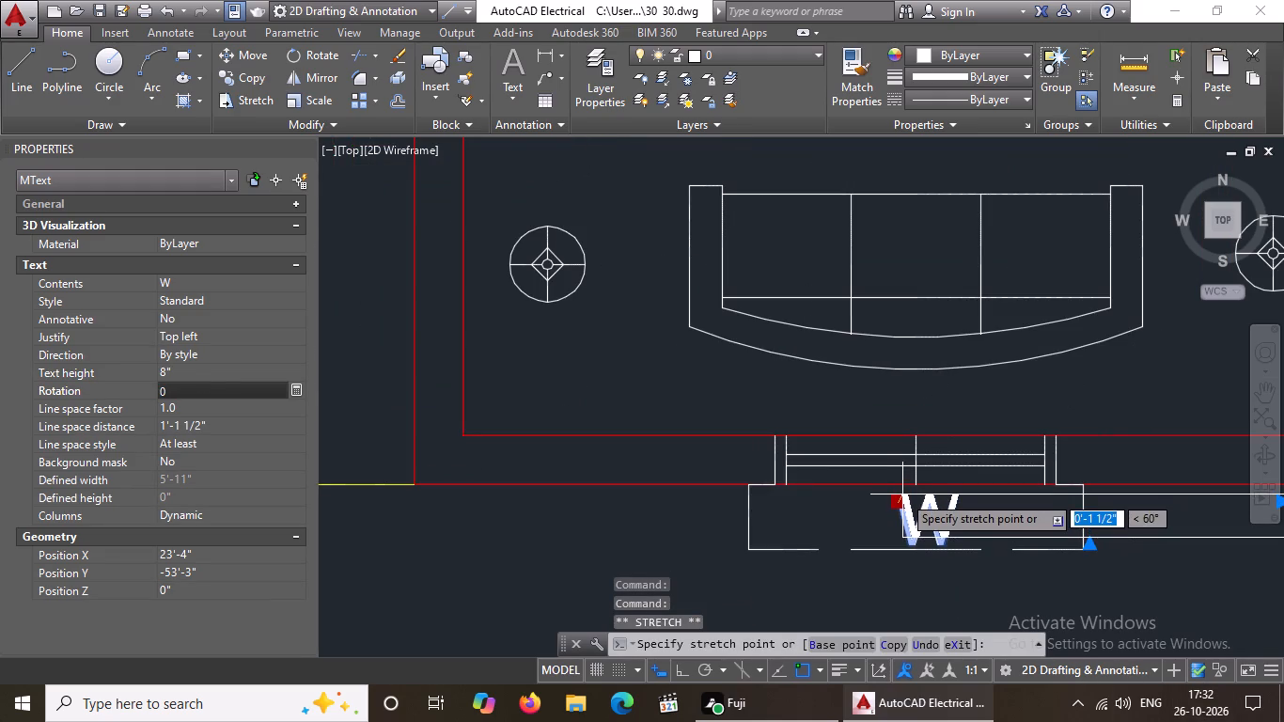
left_click(897, 494)
scroll(897, 495, "down", 2)
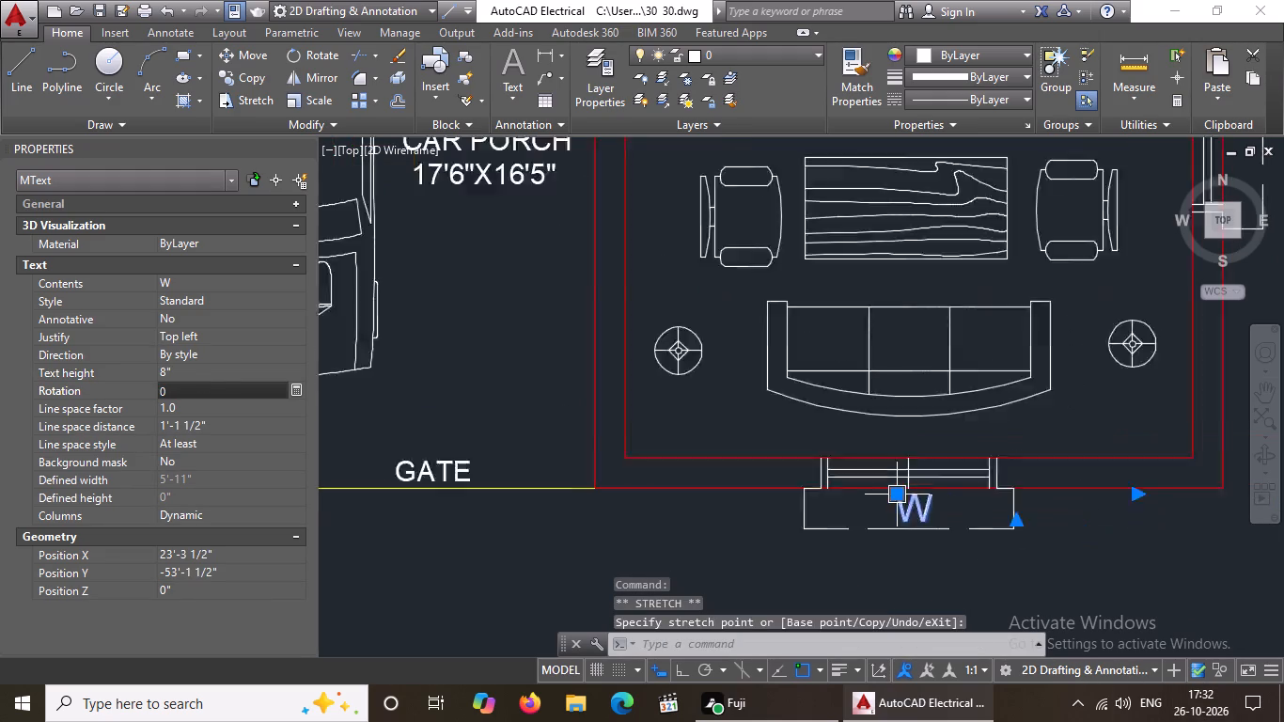
scroll(897, 495, "down", 1)
key("Escape")
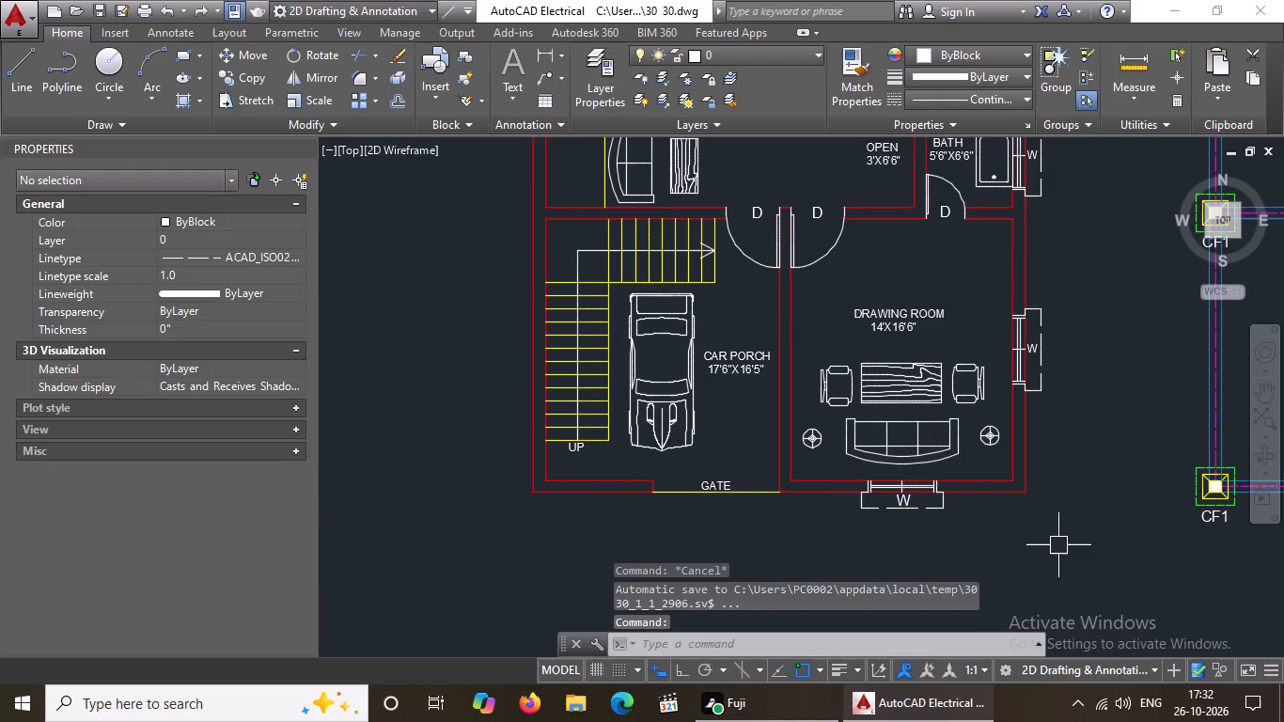
Set the text height of the W label at the drawing room's east window to 8".
scroll(1046, 315, "up", 2)
left_click(1011, 391)
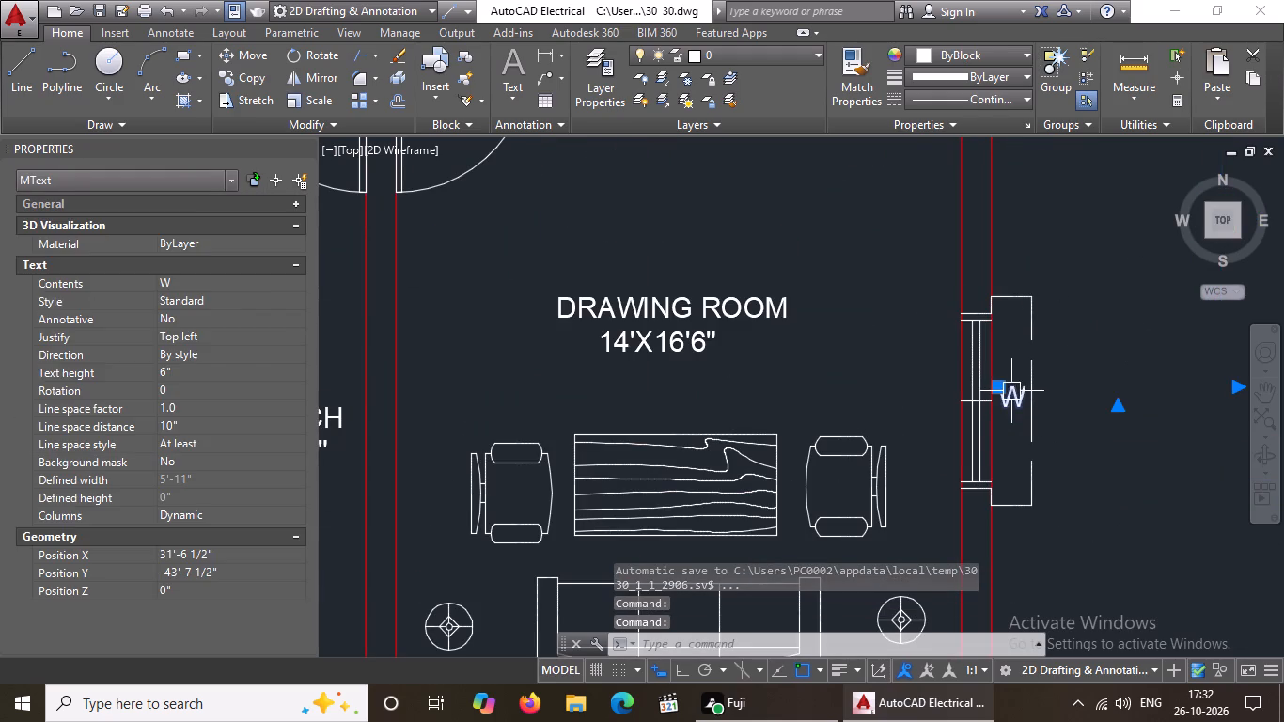
left_click(193, 374)
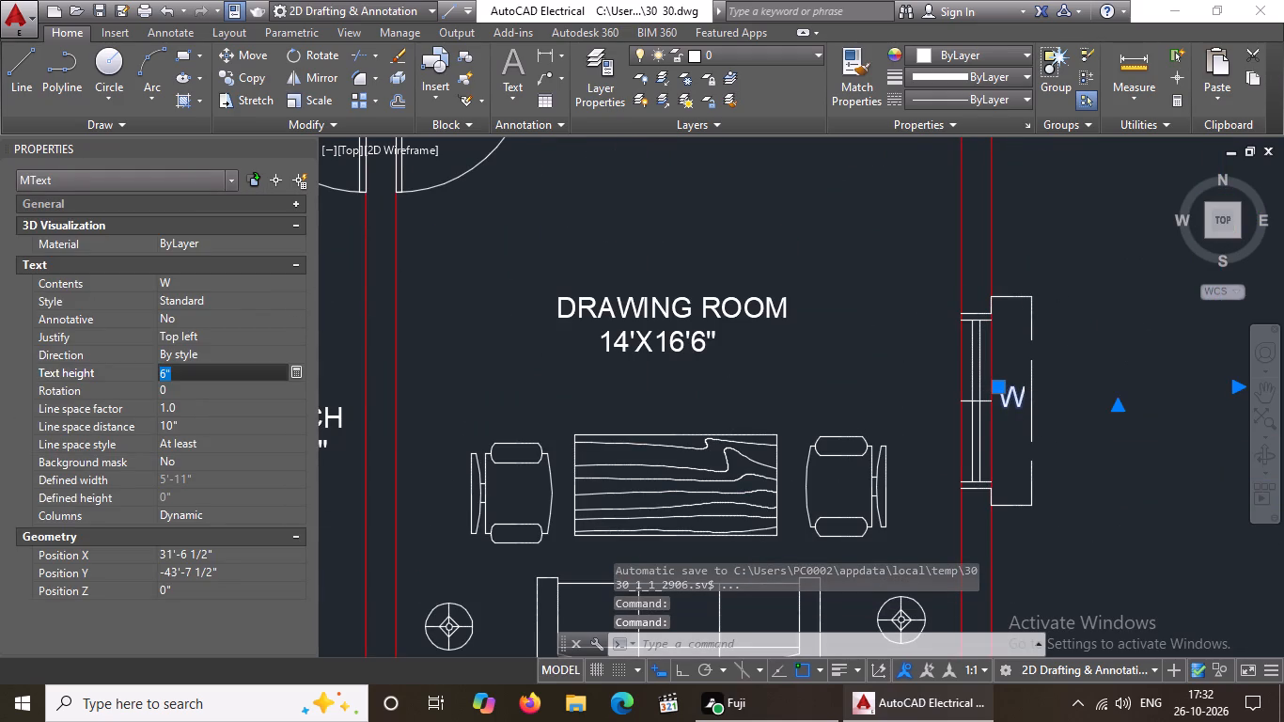
key("BackSpace")
key("BackSpace")
type("89")
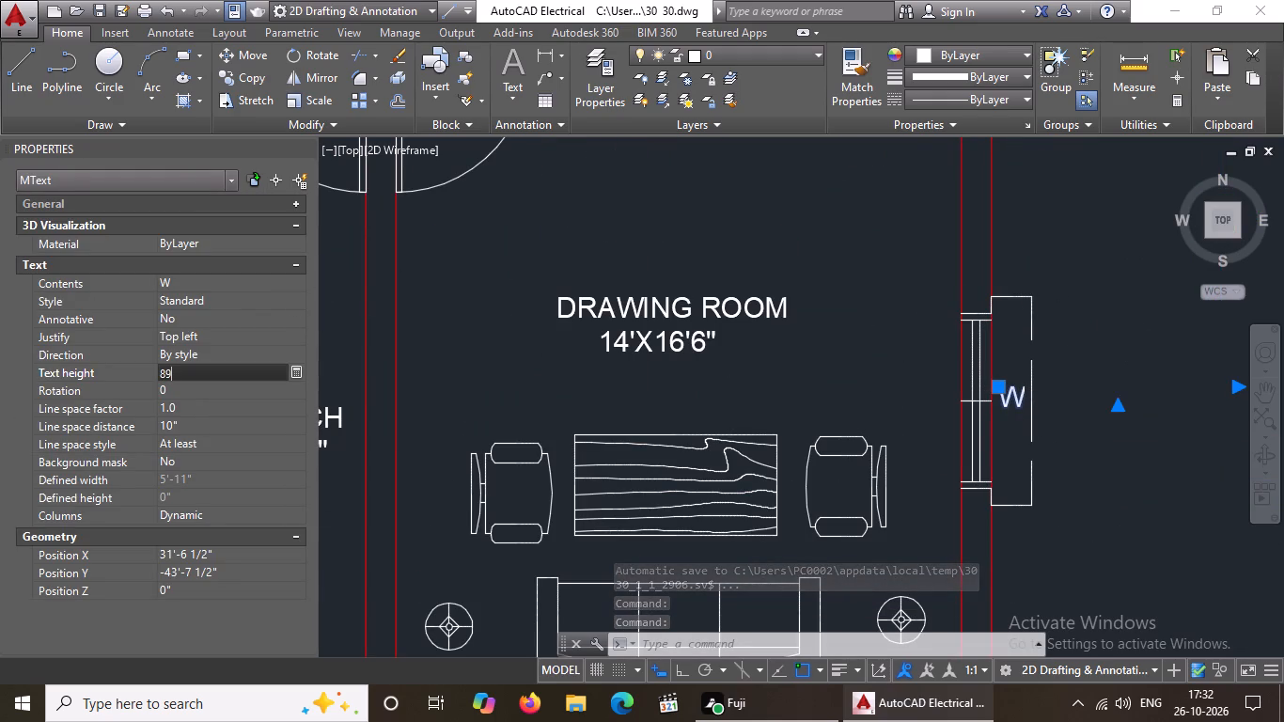
key("BackSpace")
key("shift+quotedbl")
key("Return")
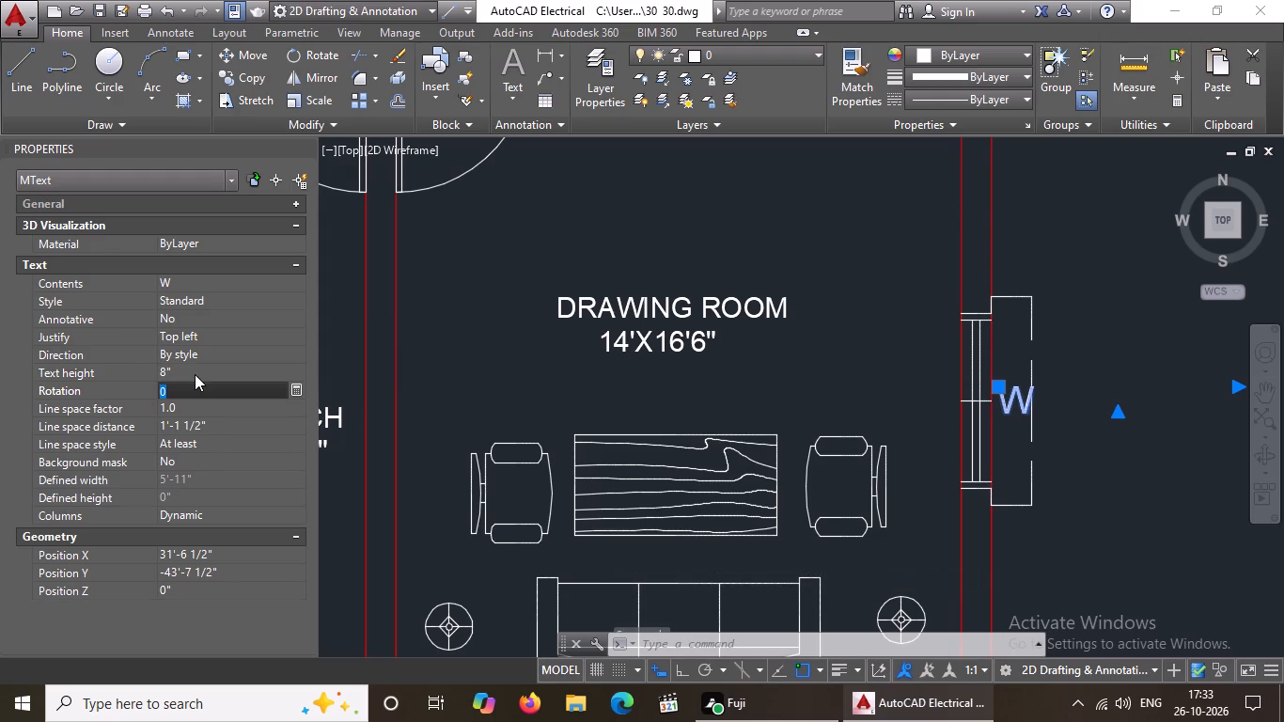
Shift the drawing room's east W label about 1 1/2" west and 1" south within its window outline, and deselect it.
scroll(1011, 399, "up", 2)
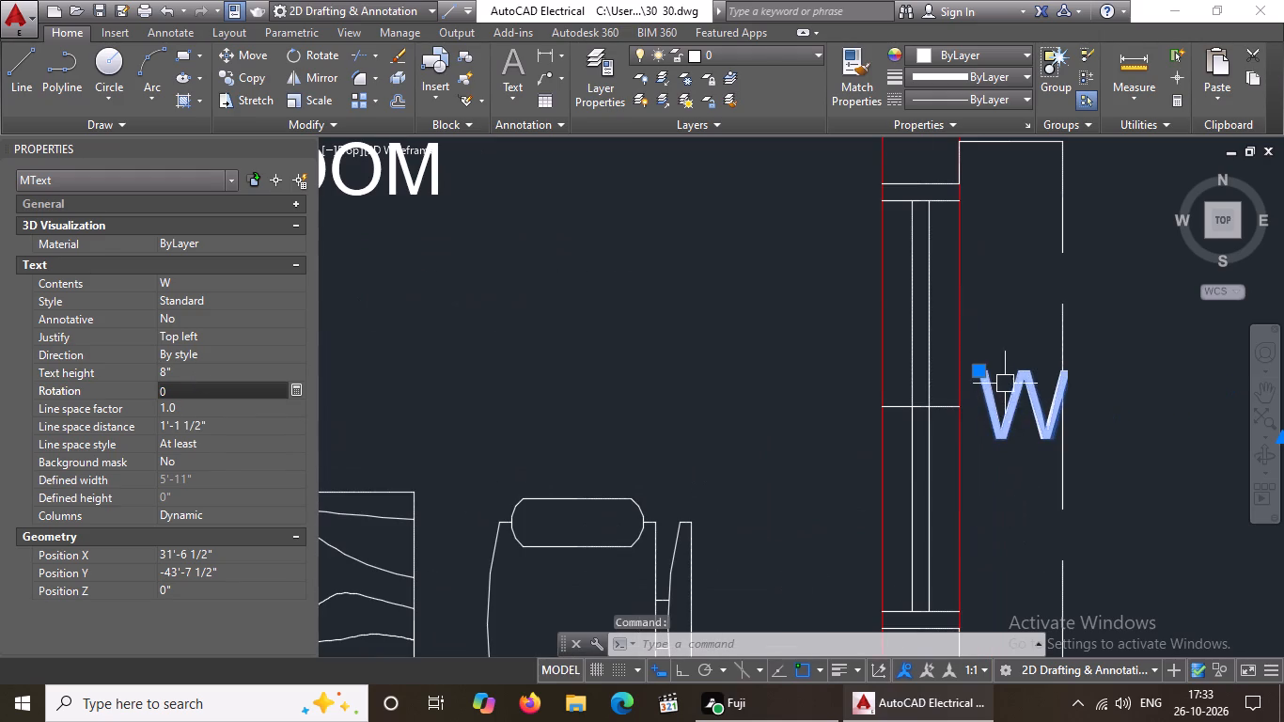
left_click(982, 369)
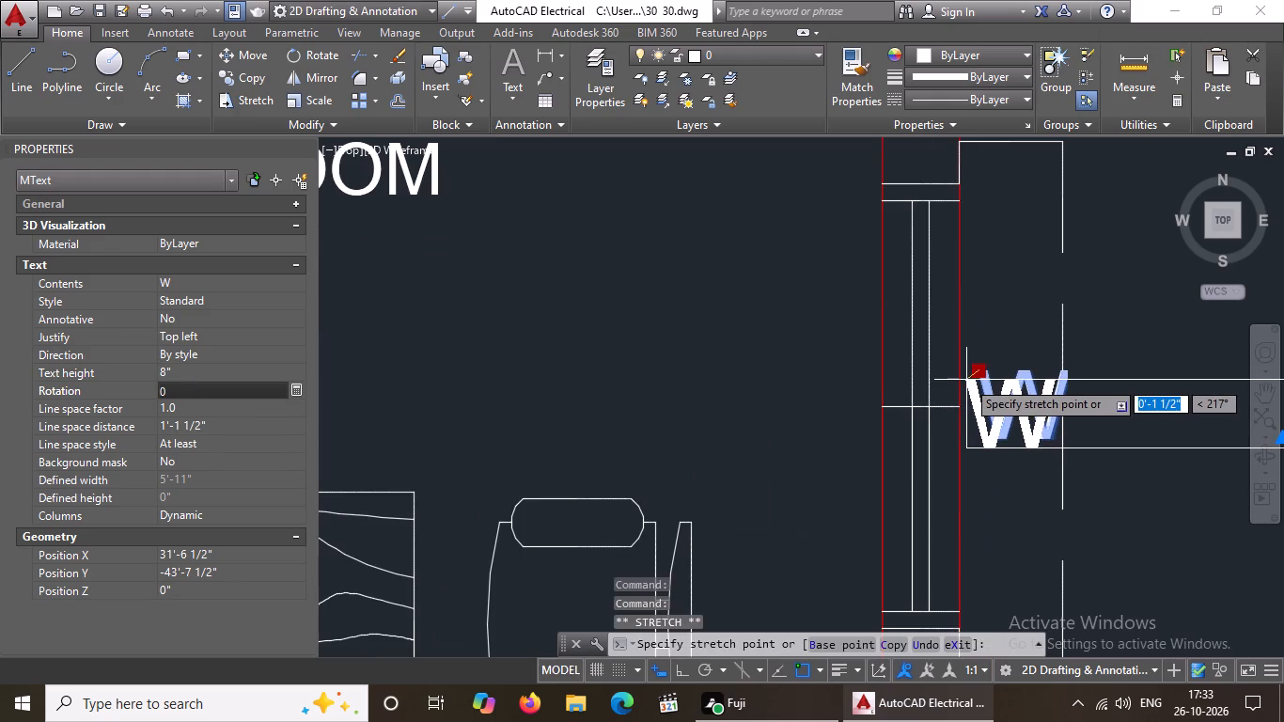
left_click(966, 380)
scroll(970, 379, "down", 5)
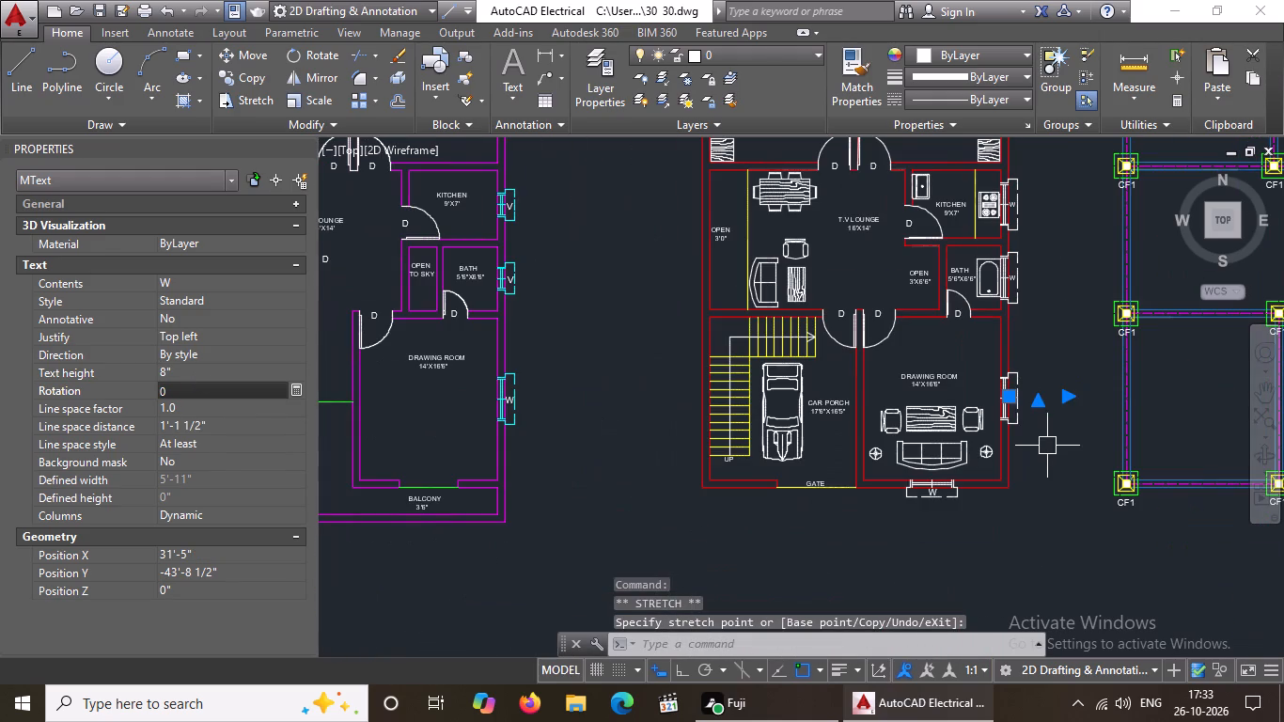
key("Escape")
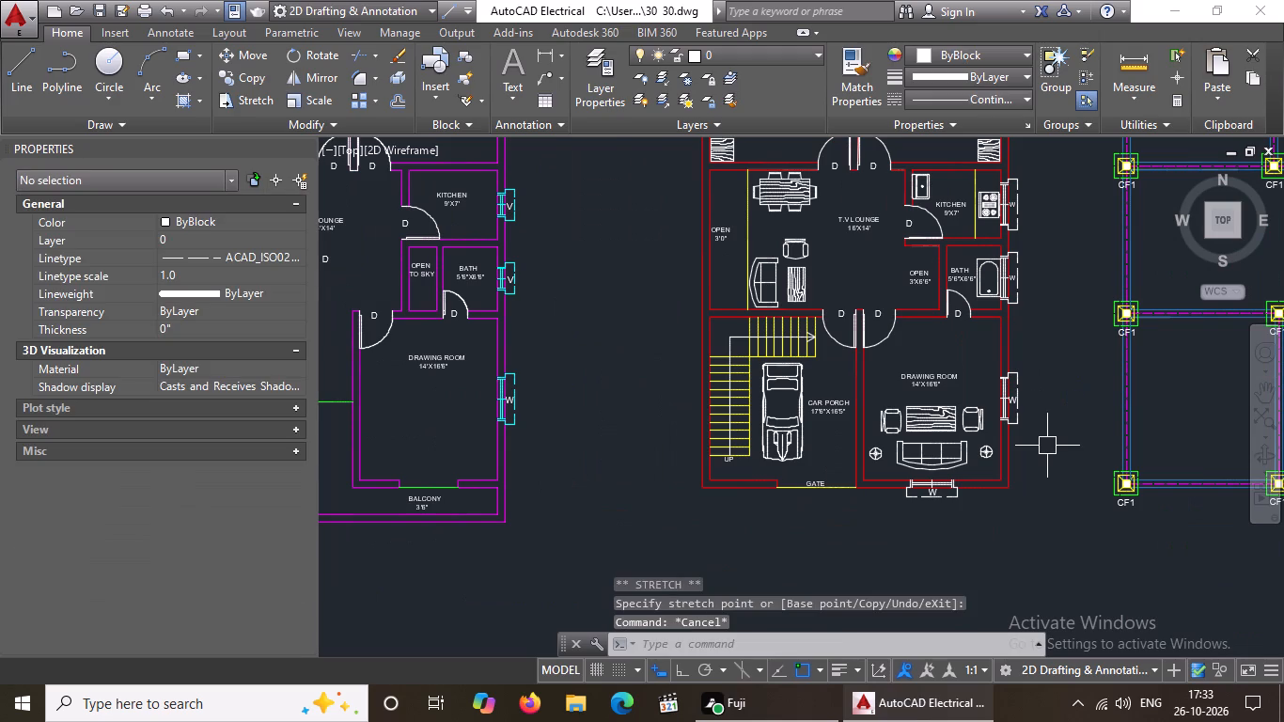
Set the text height of the W label at the ground floor bath's east window to 8".
scroll(997, 249, "up", 2)
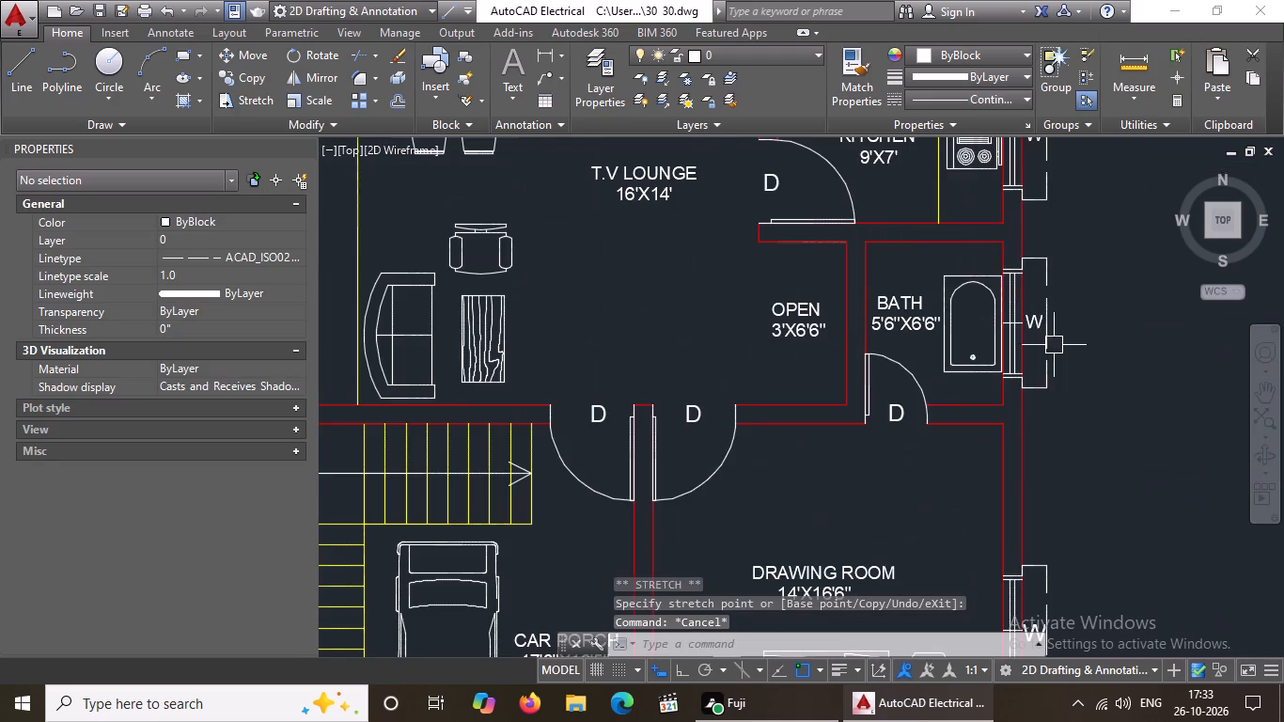
scroll(1033, 337, "up", 3)
left_click(1047, 282)
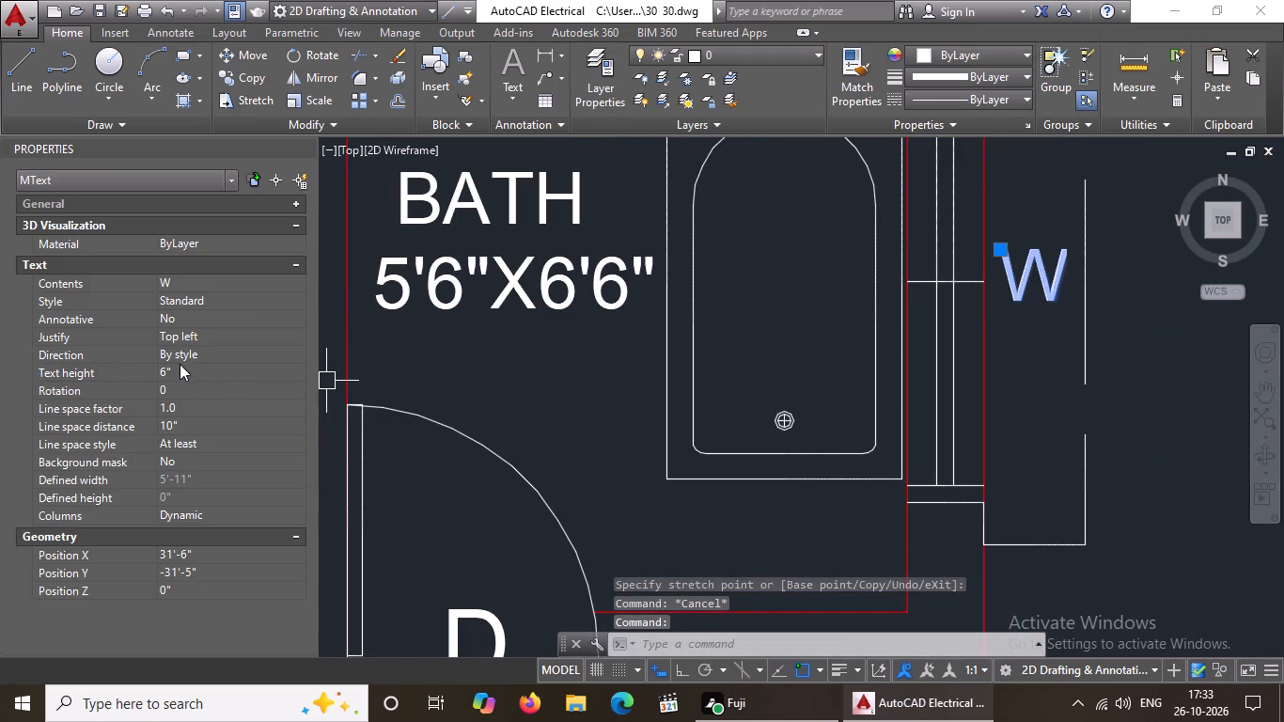
left_click(219, 363)
key("BackSpace")
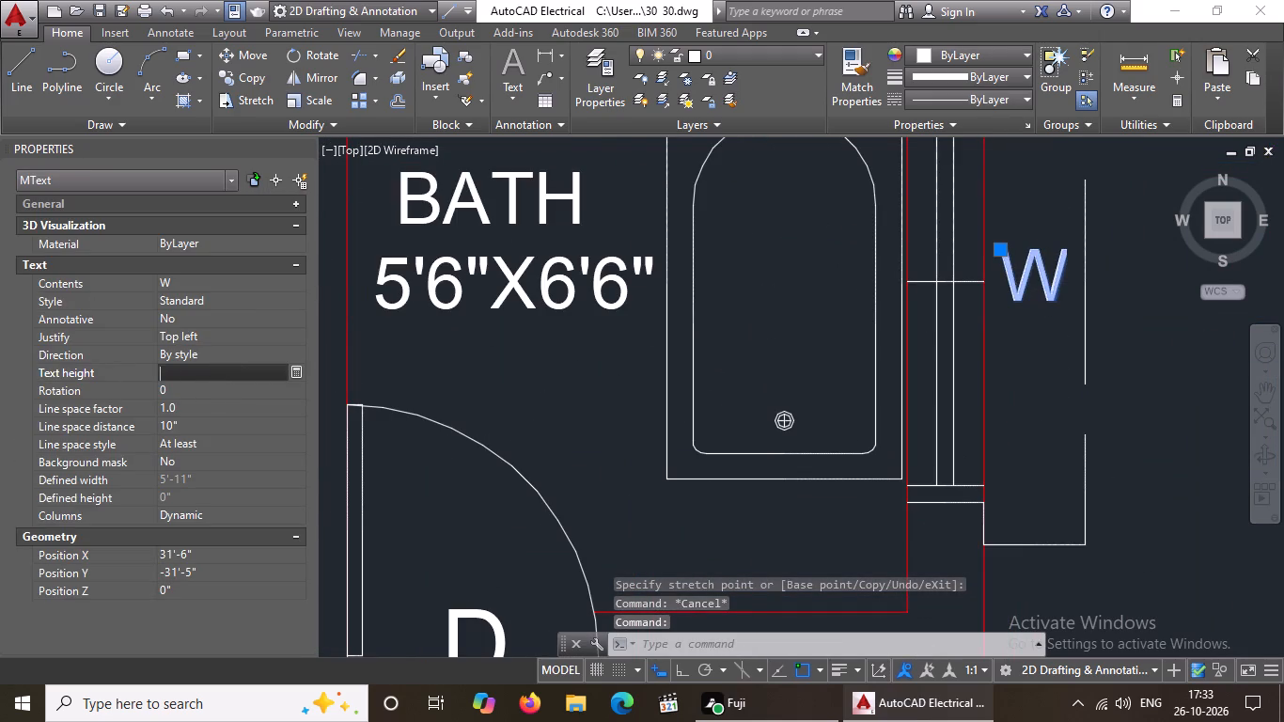
key("BackSpace")
key("BackSpace")
key("BackSpace")
key("BackSpace")
key("8")
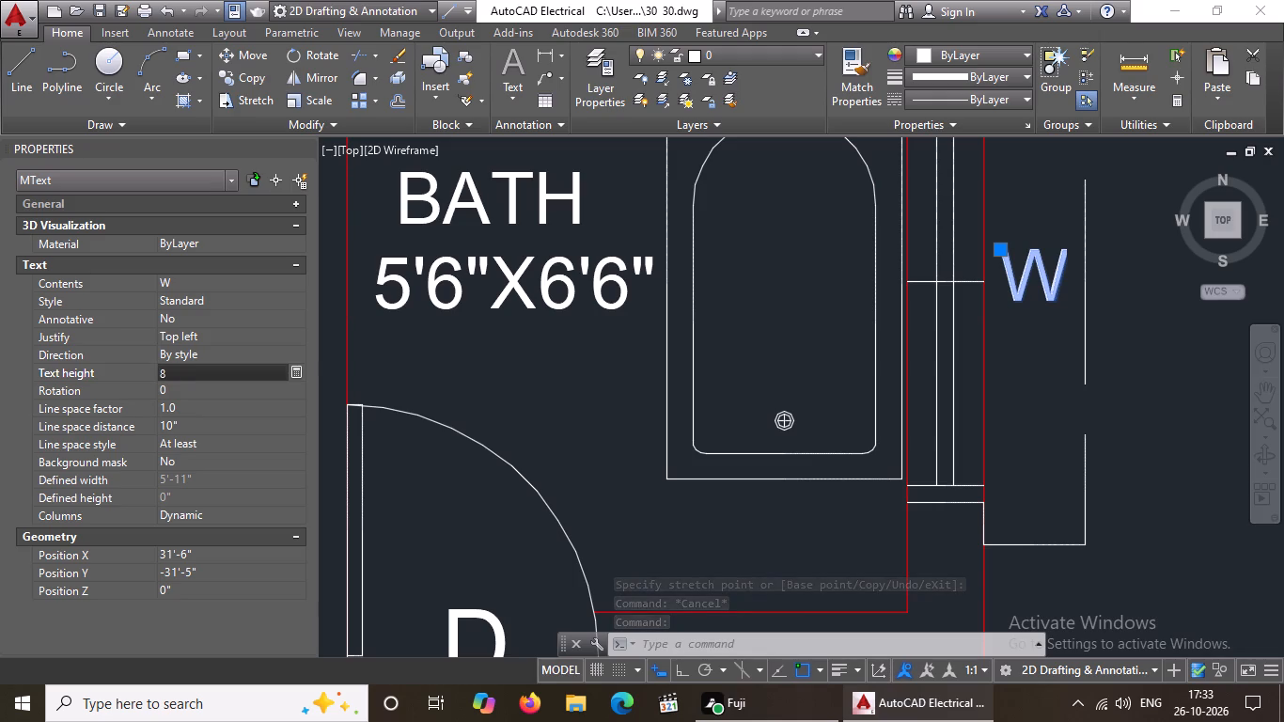
key("shift+quotedbl")
key("Return")
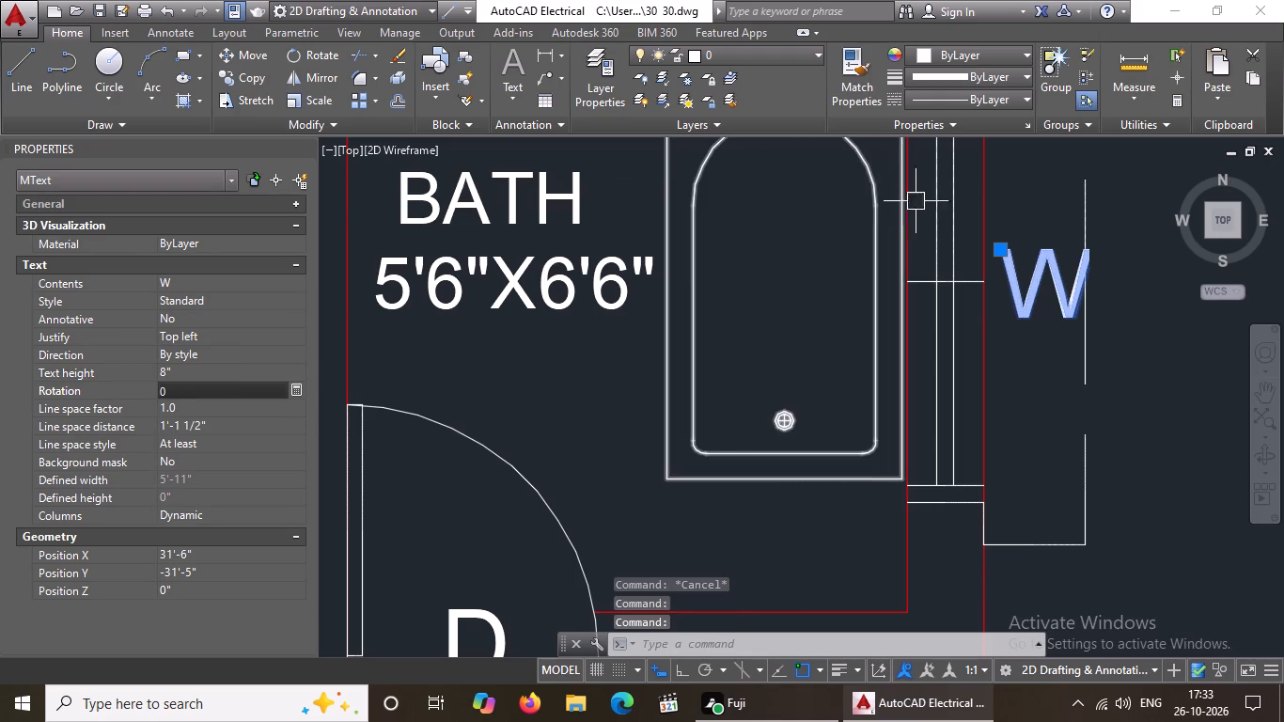
Shift the bath's W label about 1" west and 1/2" north within its window outline.
left_click(994, 249)
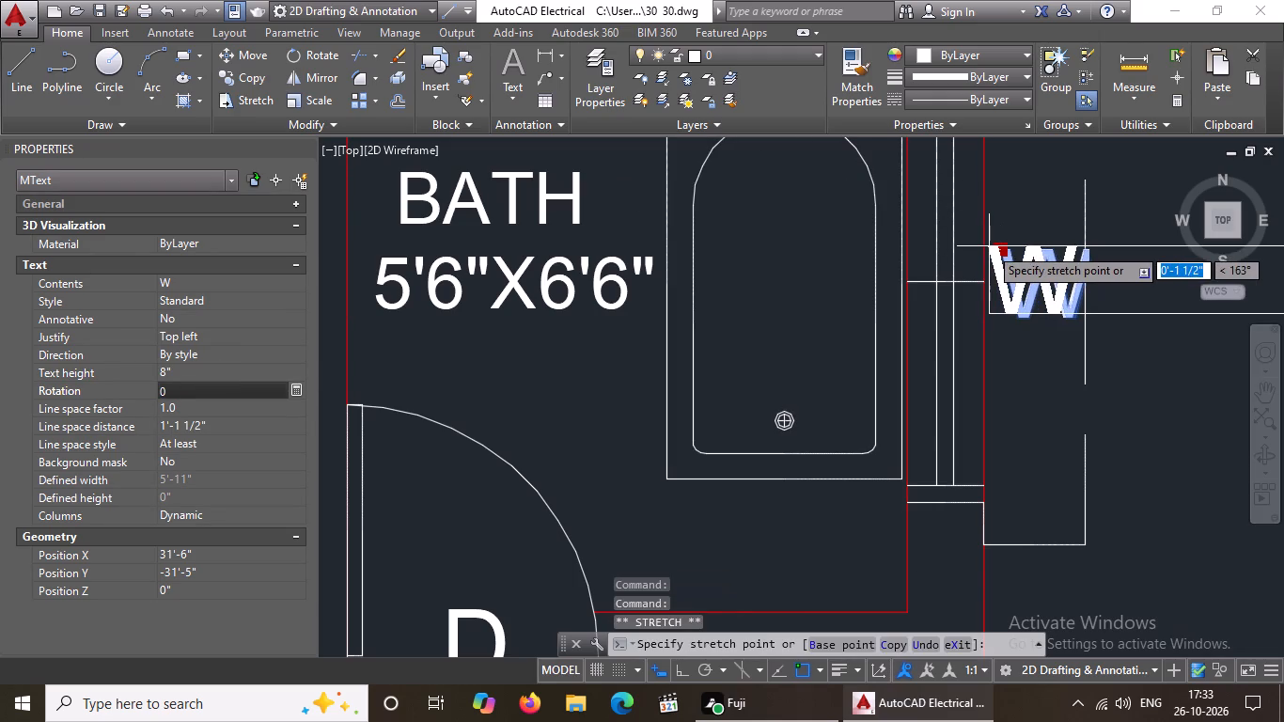
left_click(990, 243)
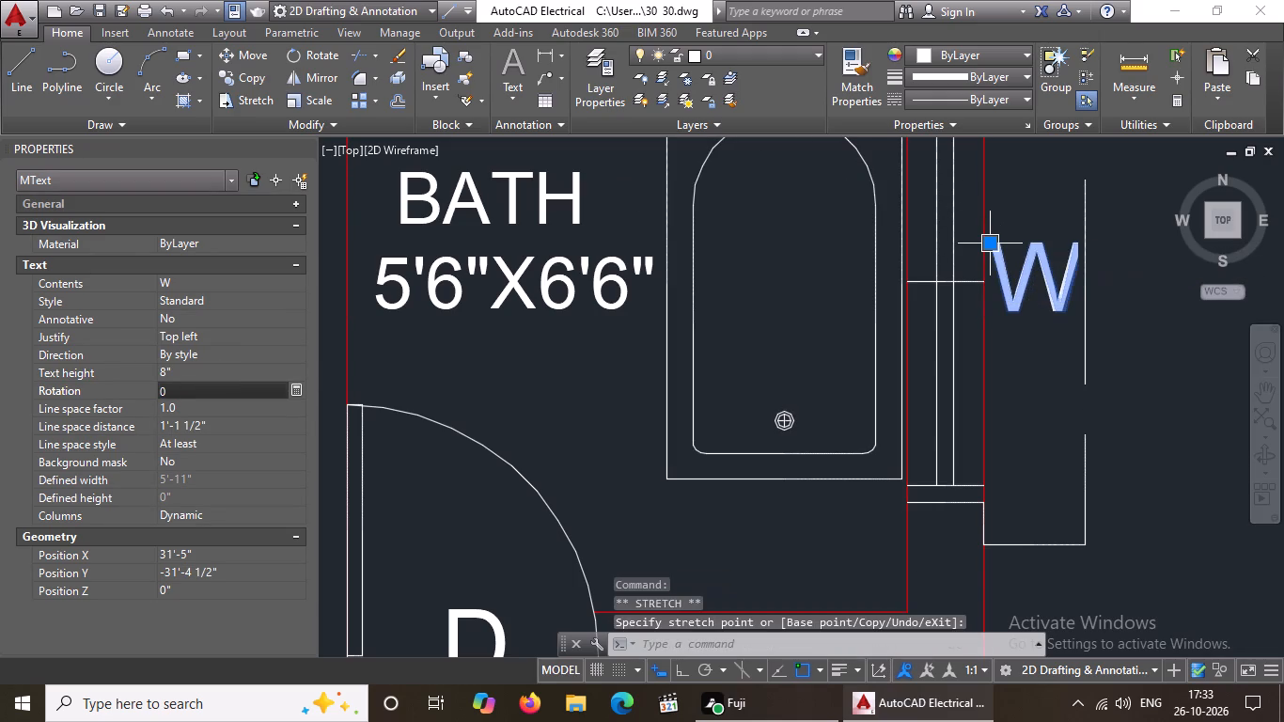
scroll(996, 242, "down", 5)
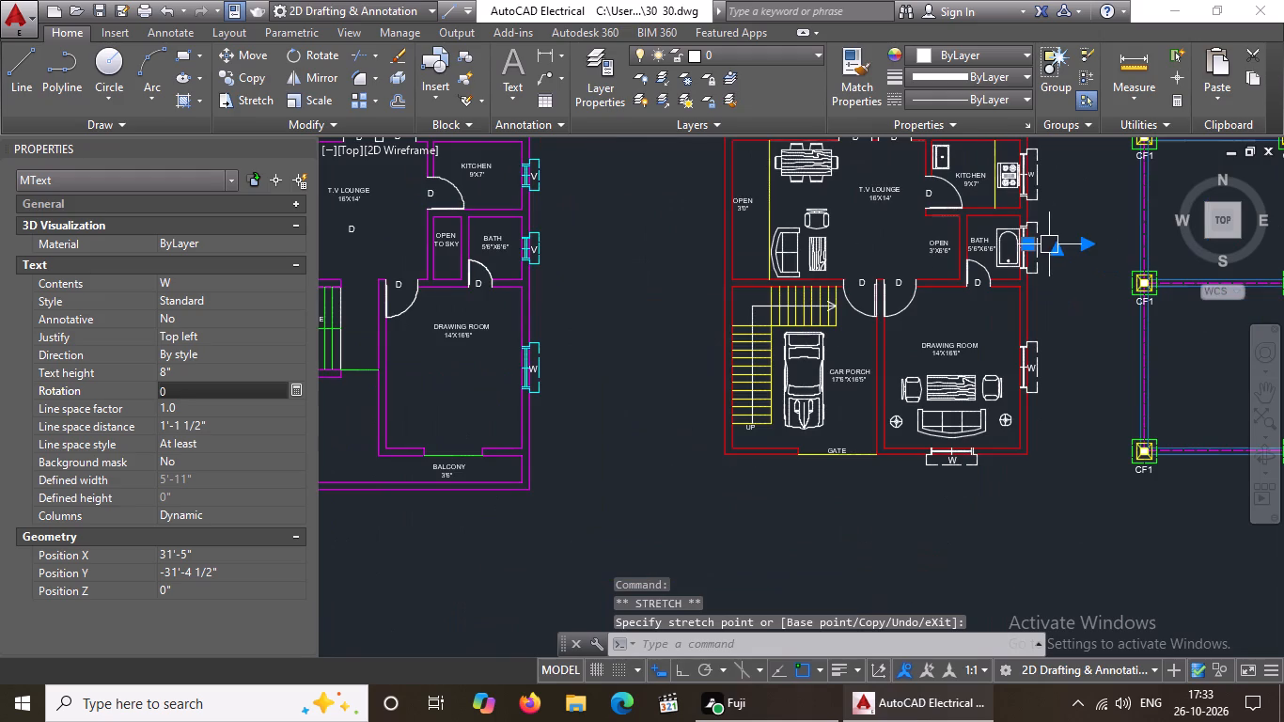
Set the text height of the W label at the ground floor kitchen's east window to 8".
middle_click_drag(1056, 205, 1024, 312)
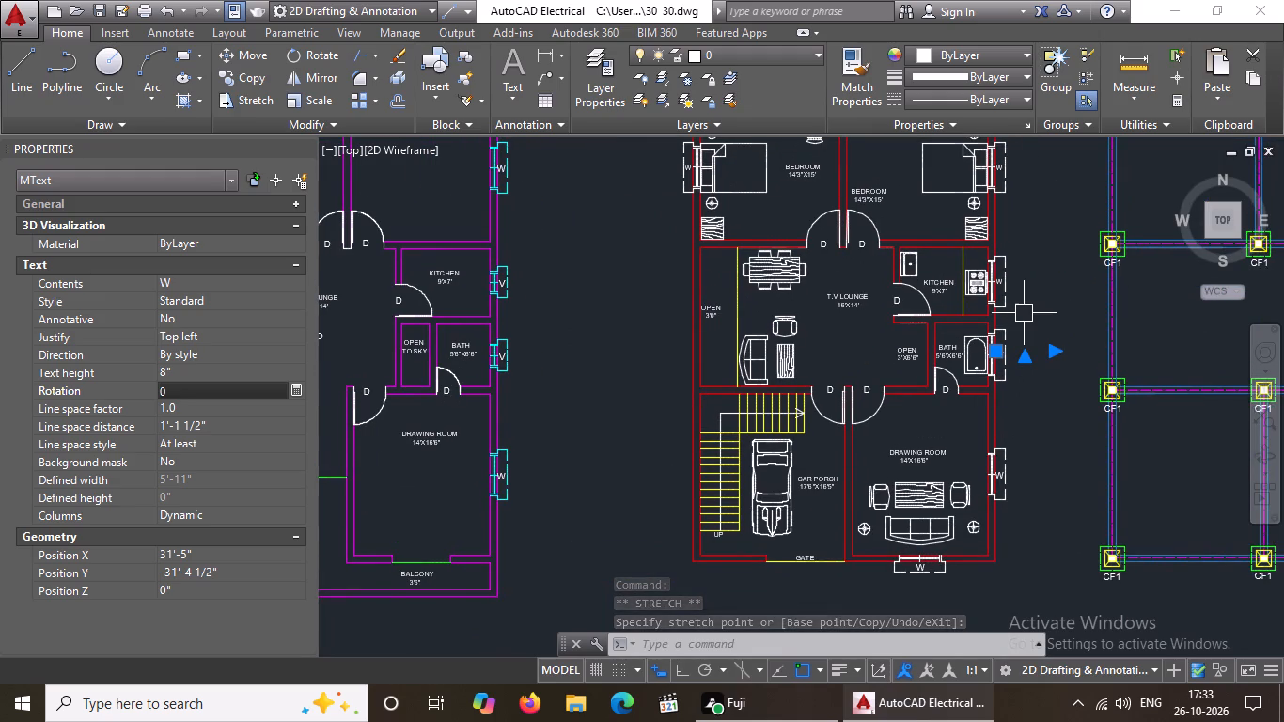
scroll(1008, 263, "up", 3)
left_click(976, 337)
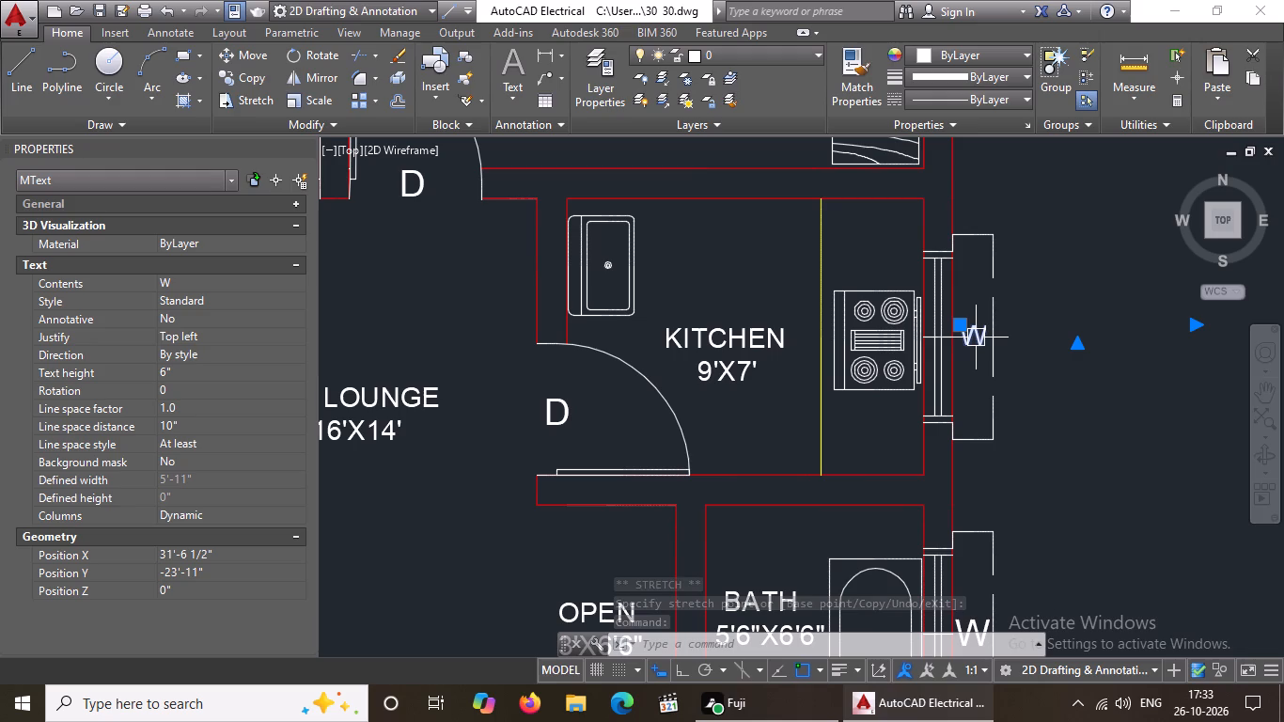
left_click(210, 369)
key("BackSpace")
key("BackSpace")
key("8")
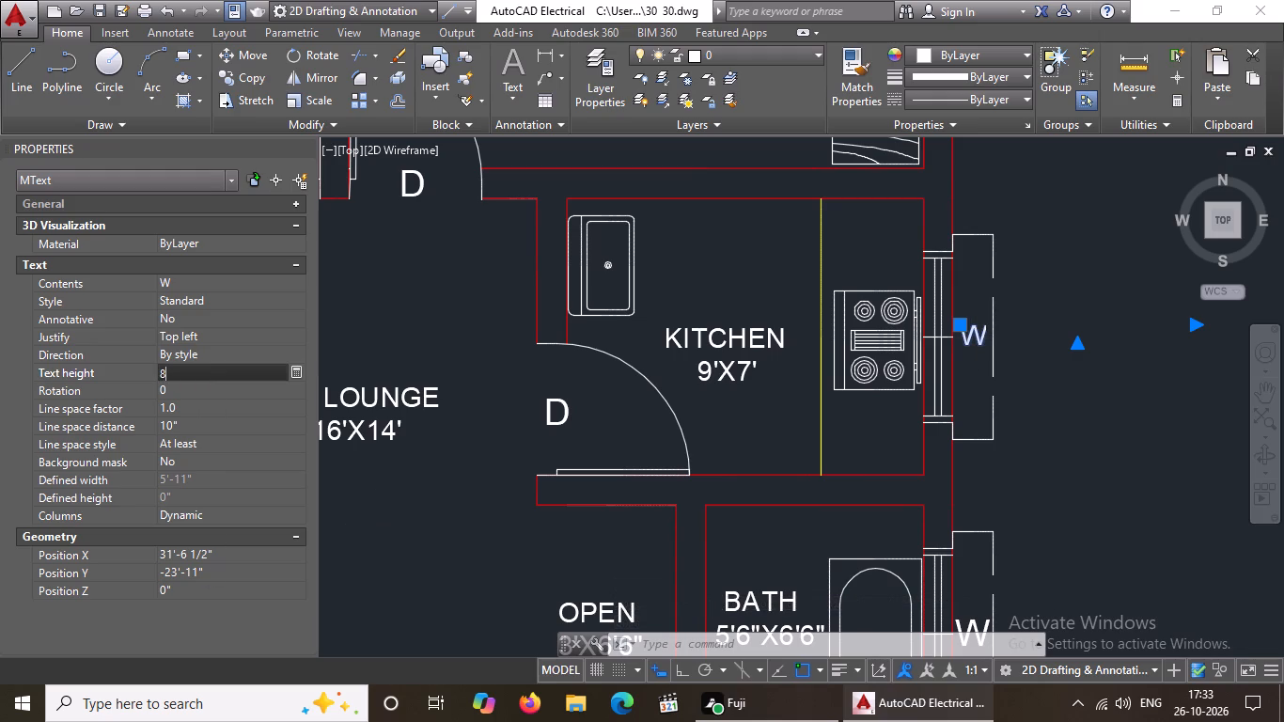
key("shift+quotedbl")
key("Return")
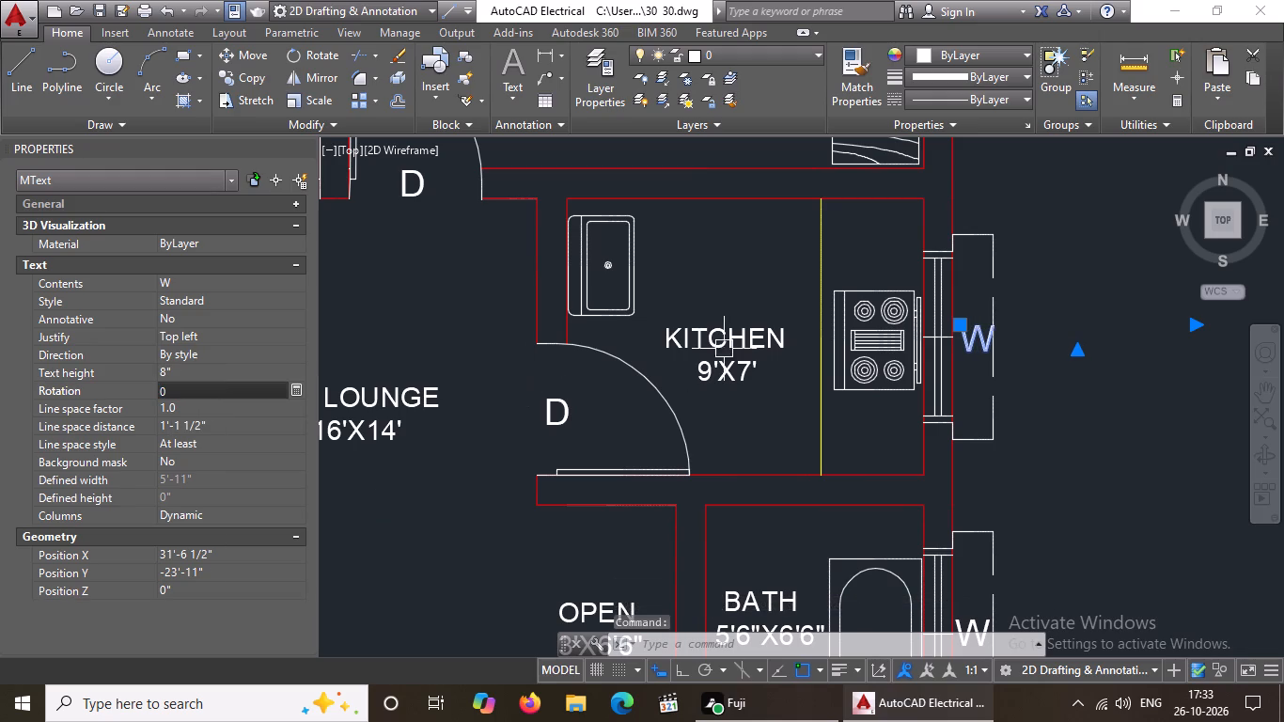
Shift the kitchen's W label about 1 1/2" toward the wall, slightly north, within its window outline, and deselect it.
scroll(963, 333, "up", 3)
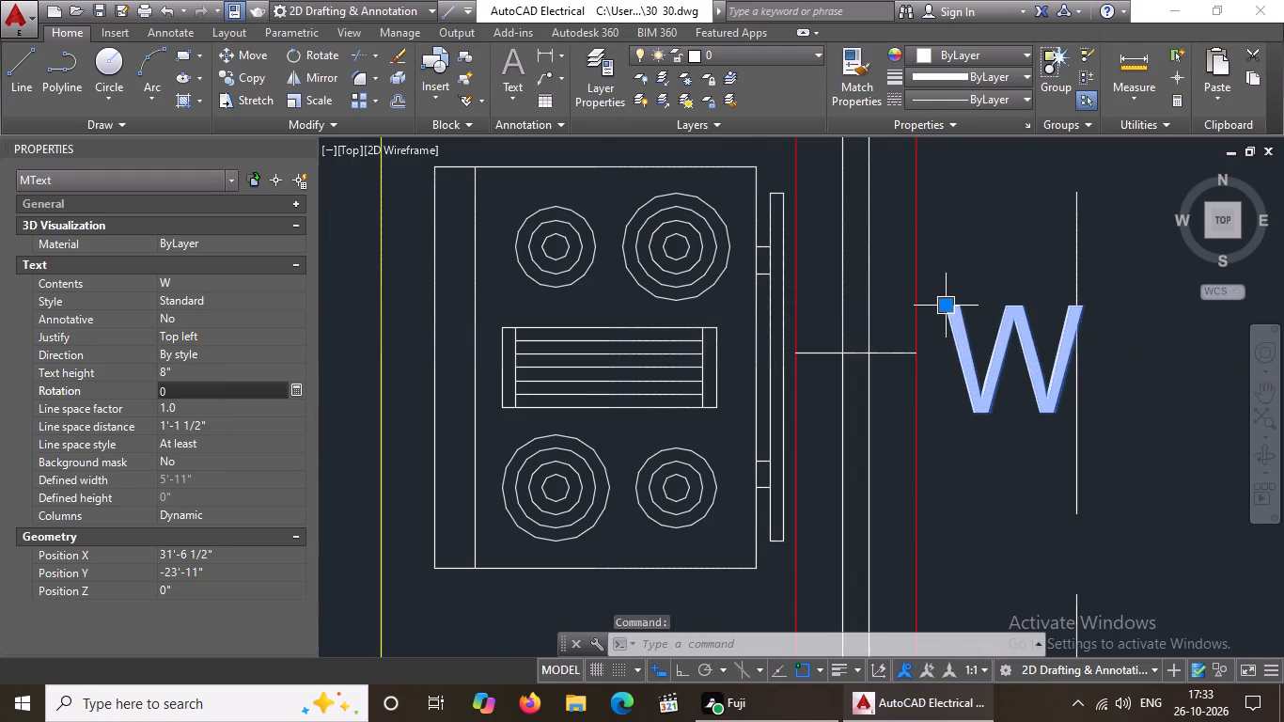
left_click(954, 304)
left_click(942, 308)
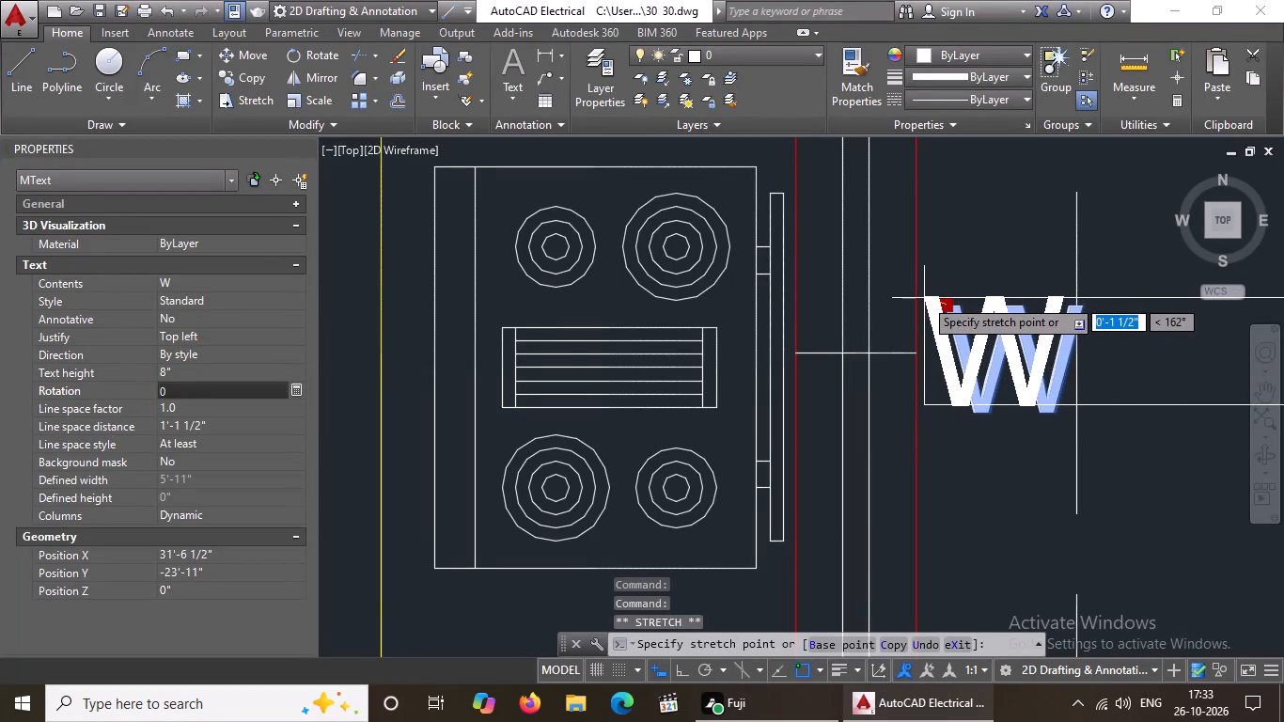
left_click(924, 298)
scroll(927, 302, "down", 2)
key("Escape")
scroll(1017, 369, "down", 1)
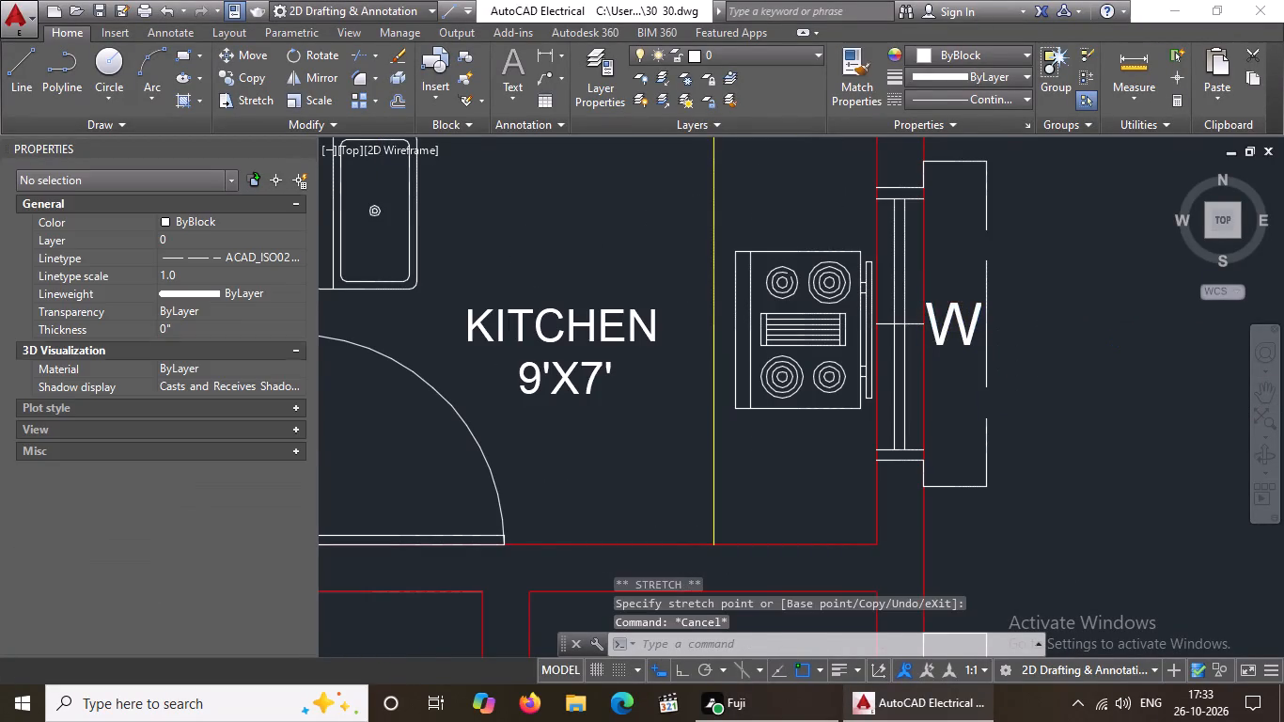
scroll(1015, 368, "down", 2)
Set the text height of the W label at the ground floor east bedroom's window to 8".
middle_click_drag(1007, 275, 1007, 312)
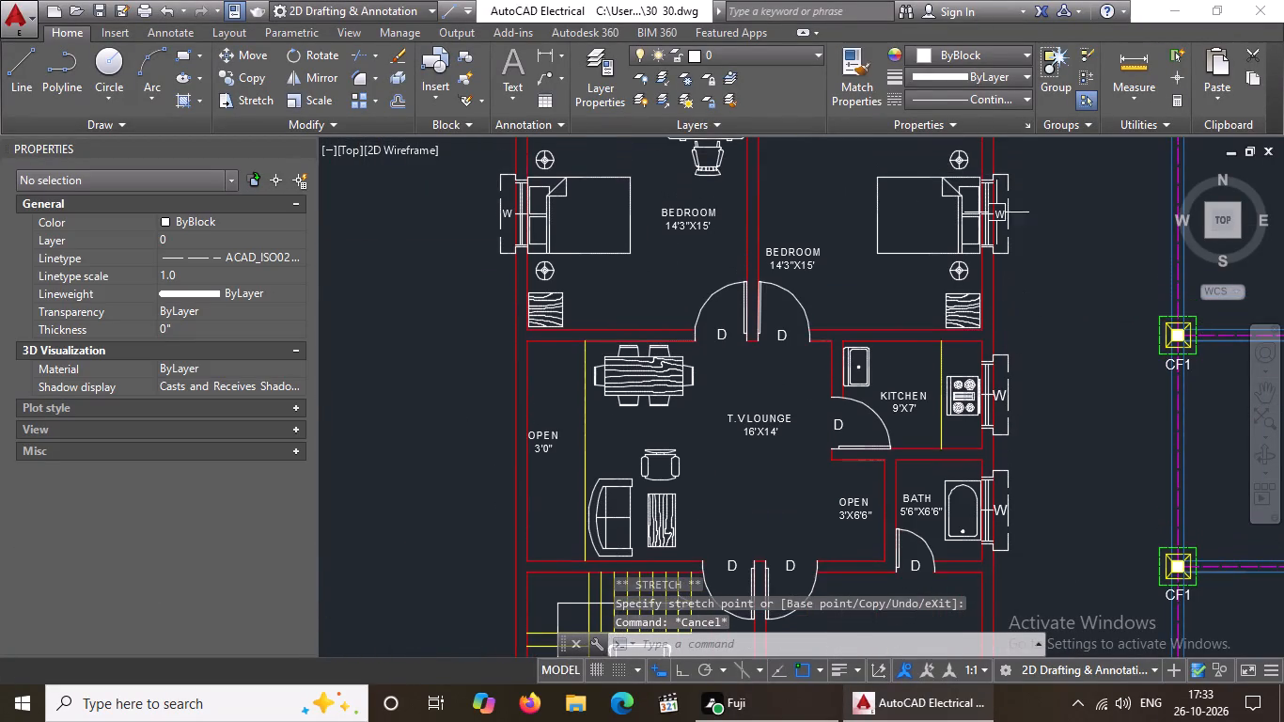
scroll(996, 204, "up", 2)
left_click(1000, 231)
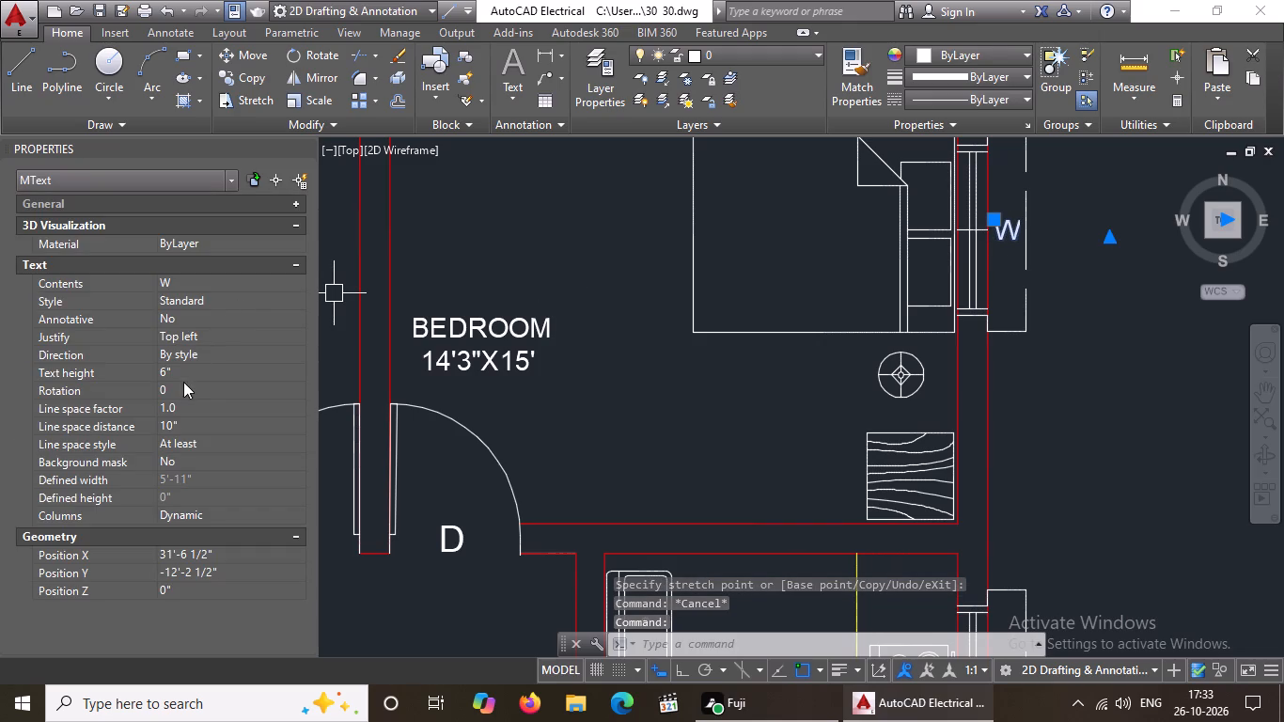
left_click(189, 379)
key("BackSpace")
key("BackSpace")
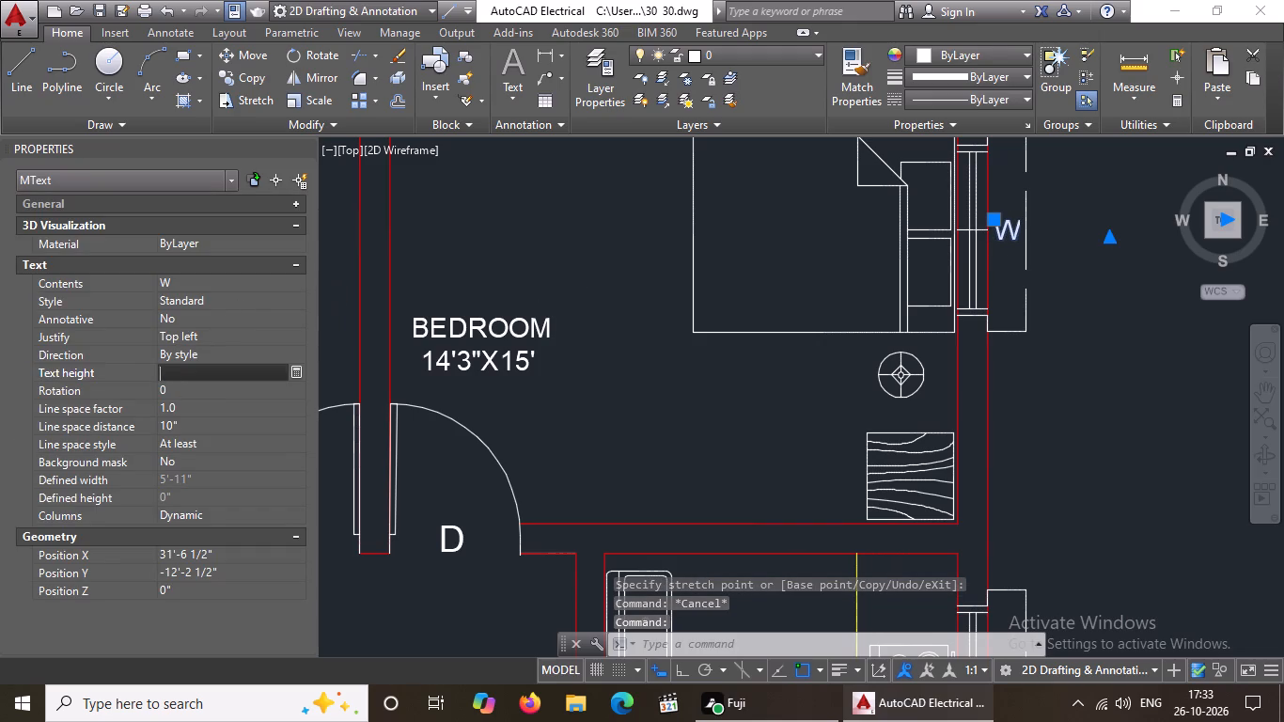
key("8")
key("shift+quotedbl")
key("Return")
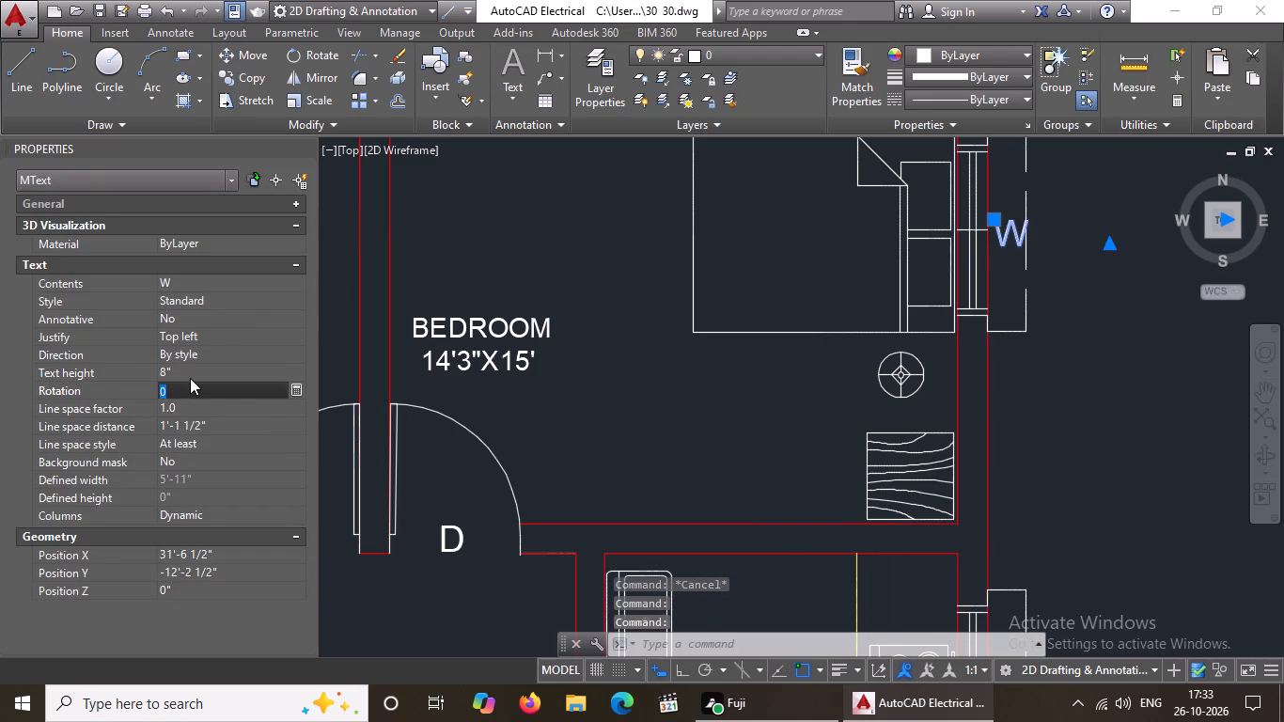
Shift the east bedroom's W label about 1 1/2" west and 1/2" north within its window outline.
scroll(998, 225, "up", 2)
left_click(990, 210)
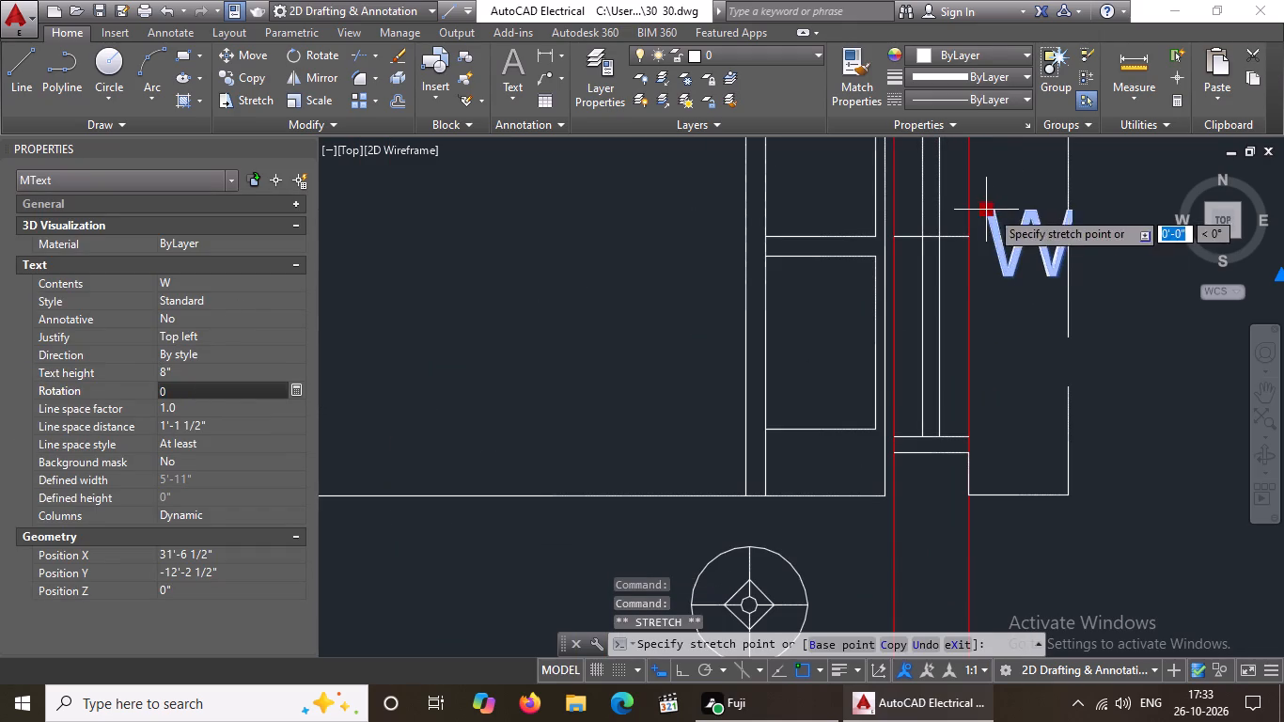
left_click(975, 203)
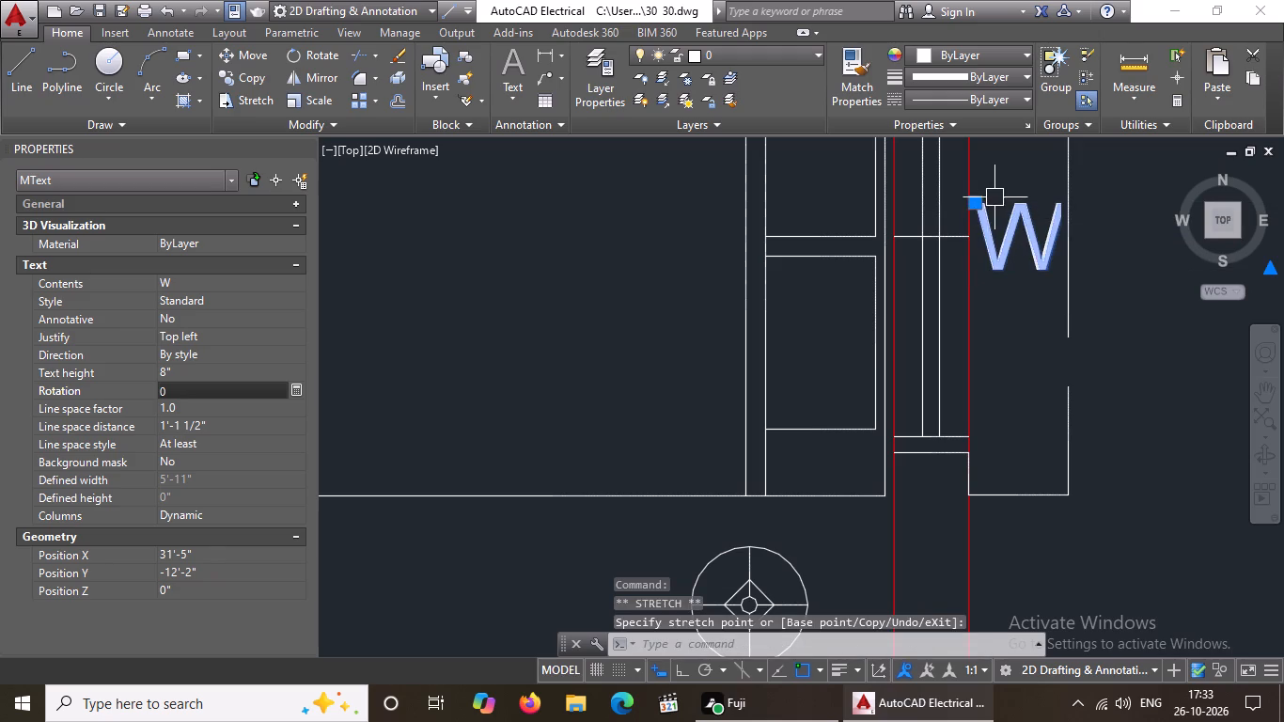
Set the text height of the V label at the ground floor northeast bath's ventilator to 8".
scroll(1005, 194, "down", 7)
middle_click_drag(1043, 212, 1003, 427)
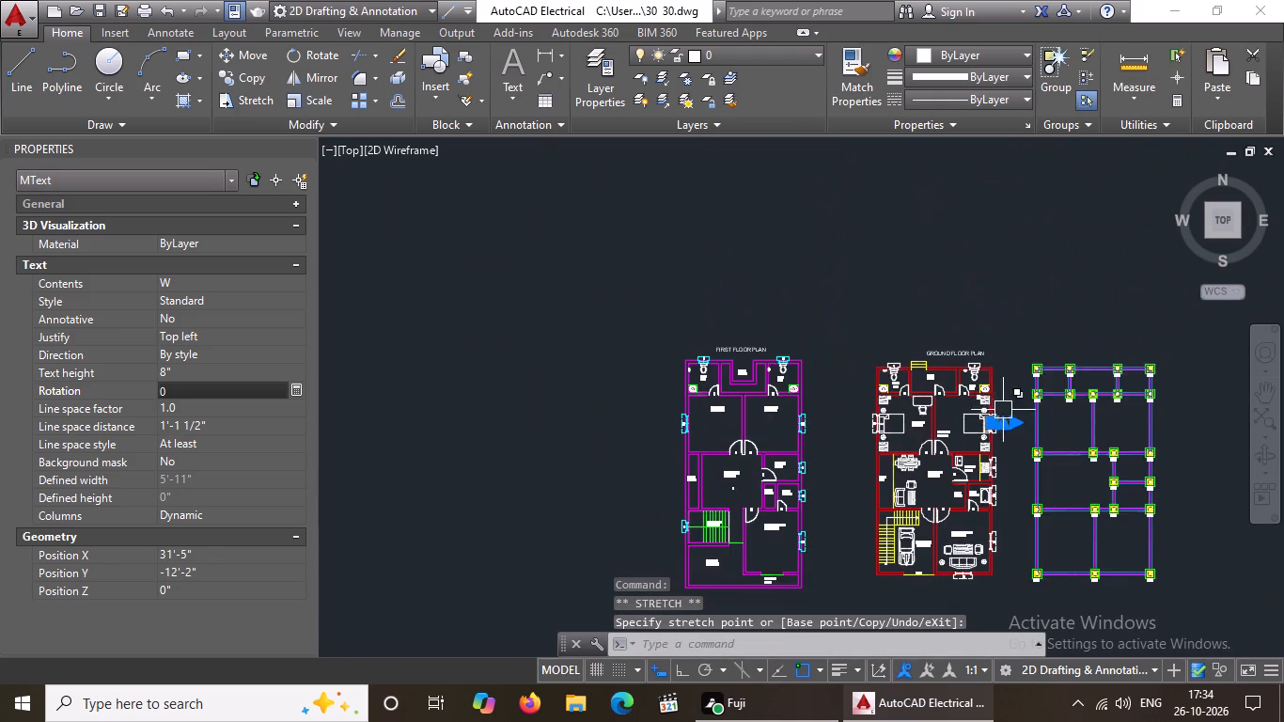
scroll(986, 384, "up", 3)
scroll(951, 315, "up", 3)
left_click(865, 288)
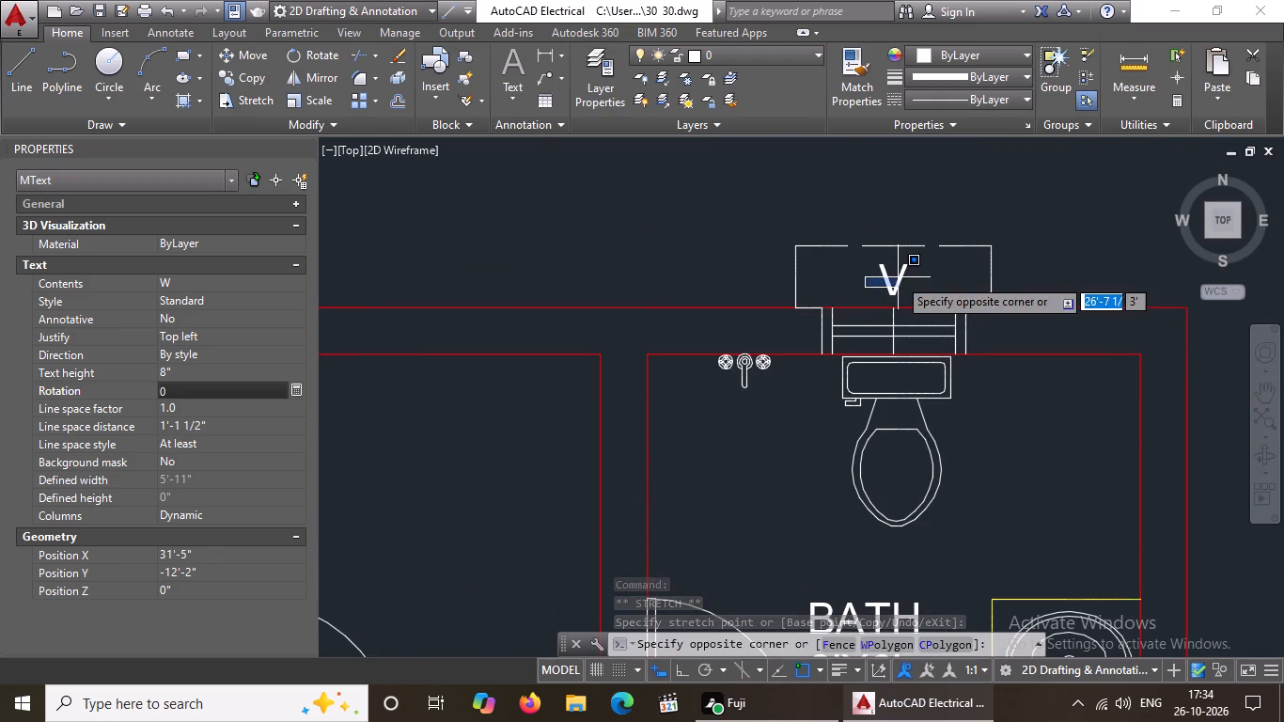
left_click(898, 276)
left_click(897, 285)
left_click(202, 374)
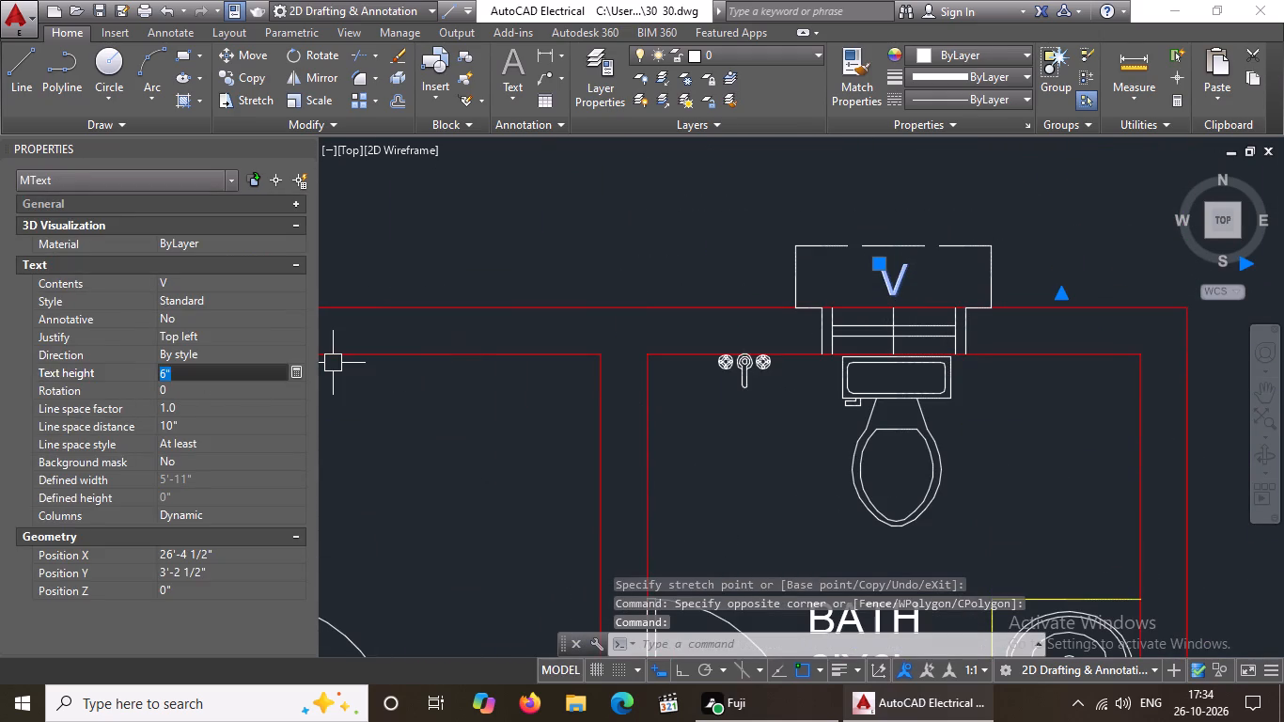
key("BackSpace")
key("BackSpace")
key("8")
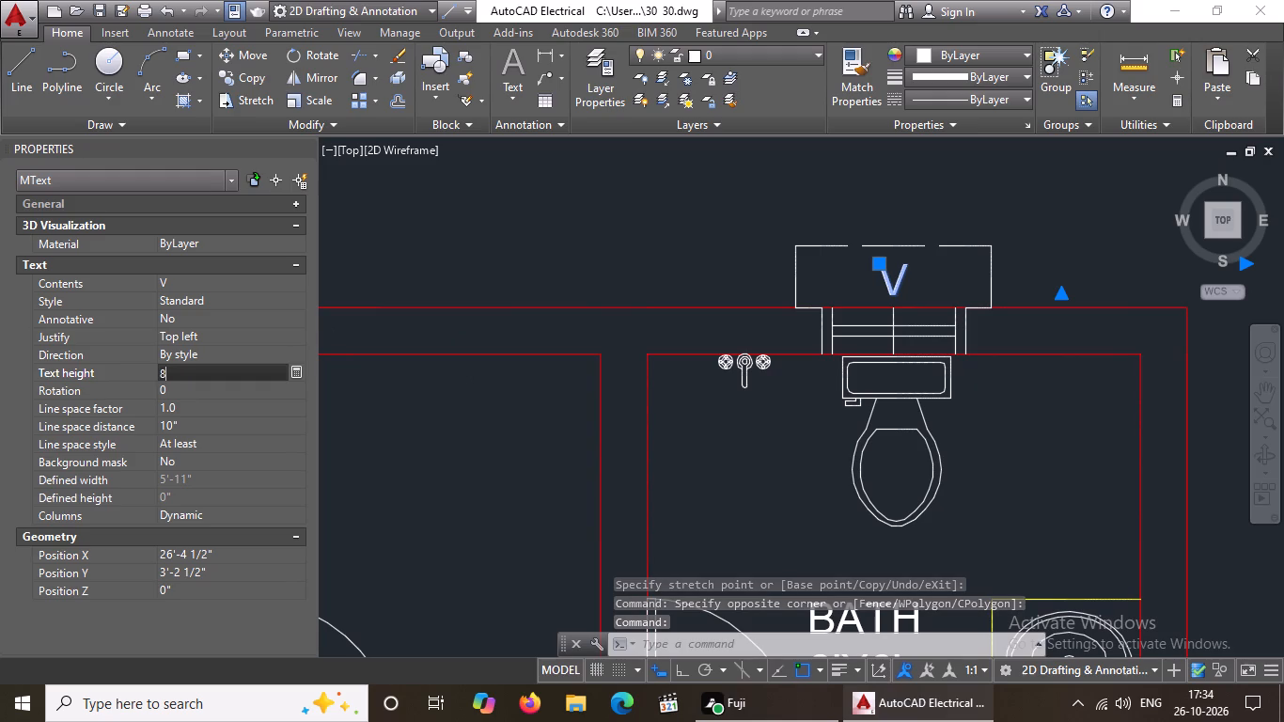
key("shift+quotedbl")
key("Return")
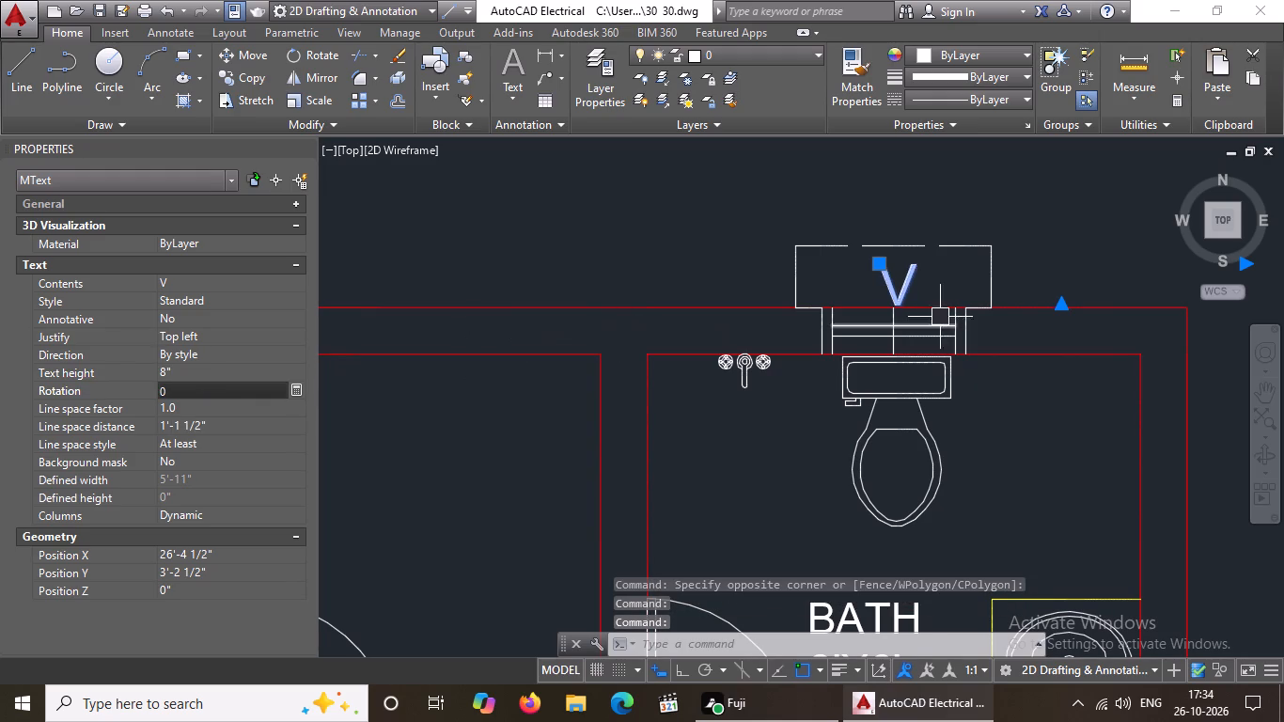
Shift the northeast bath's V label about 1/2" west and 1 1/2" north within its ventilator outline.
scroll(915, 296, "up", 1)
left_click(857, 245)
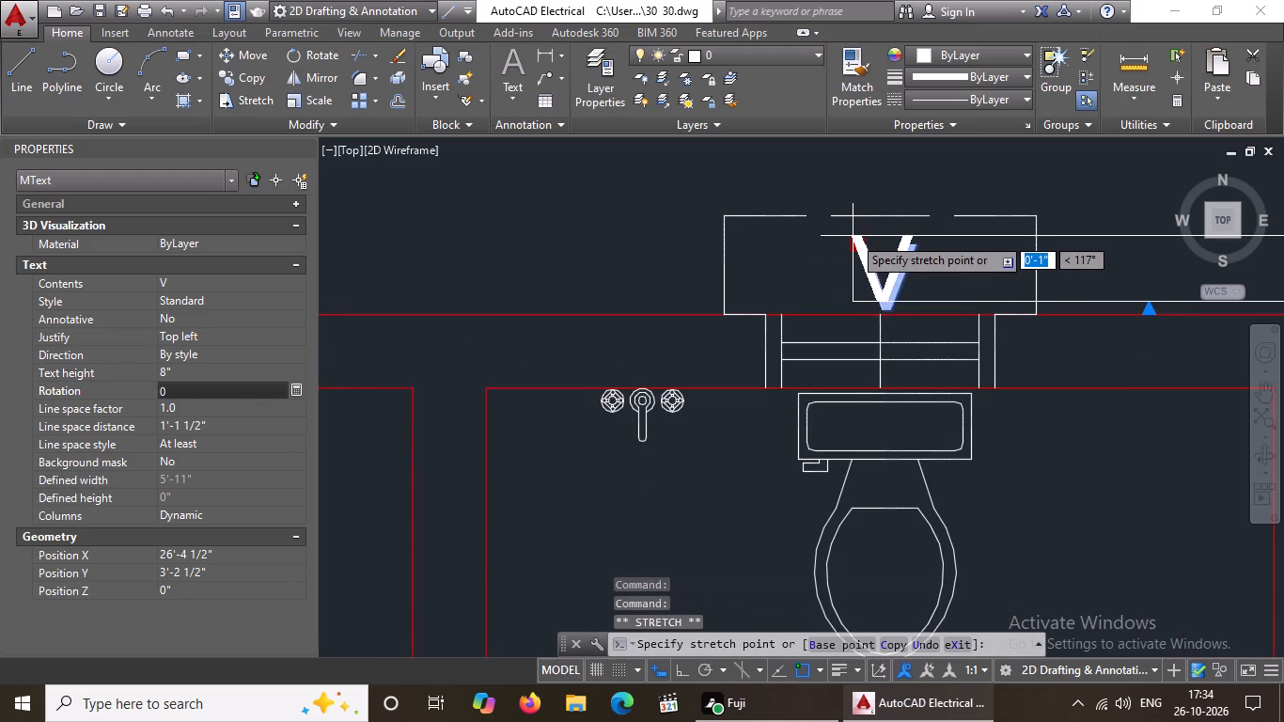
left_click(853, 236)
Set the text height of the V label at the ground floor northwest bath's ventilator to 8".
scroll(871, 241, "down", 3)
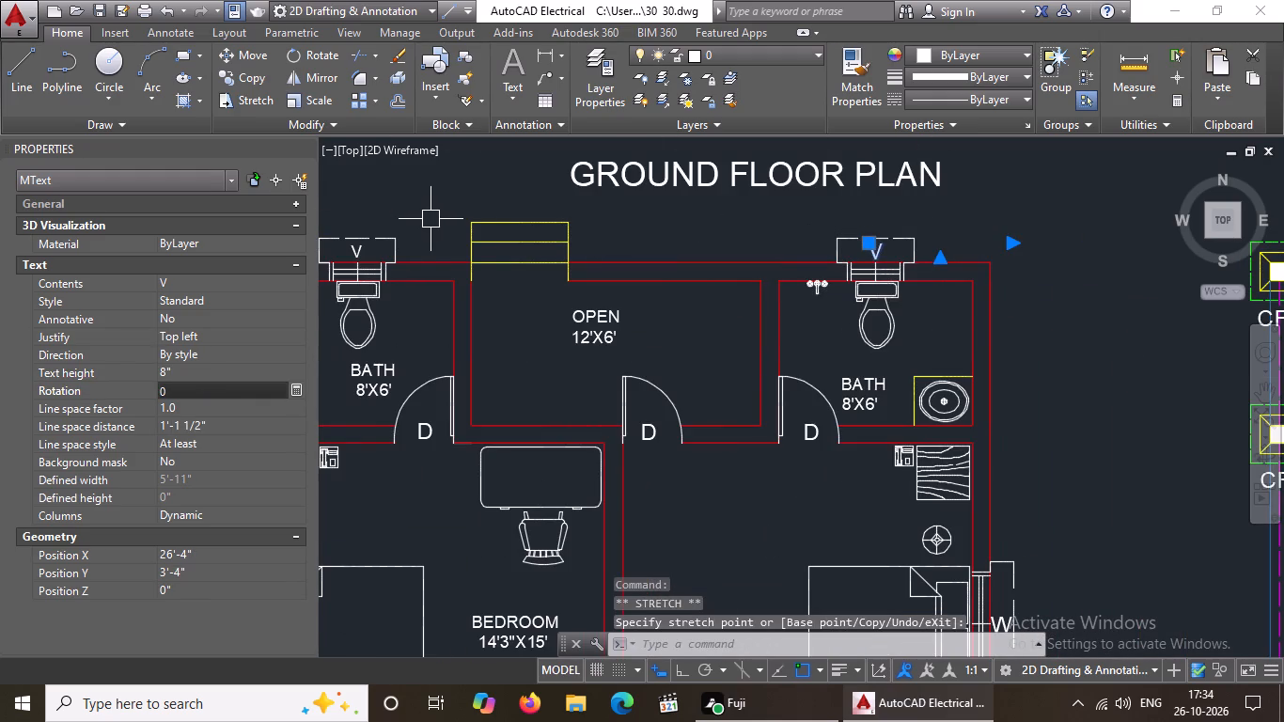
middle_click_drag(431, 219, 736, 315)
scroll(682, 357, "up", 2)
left_click(625, 331)
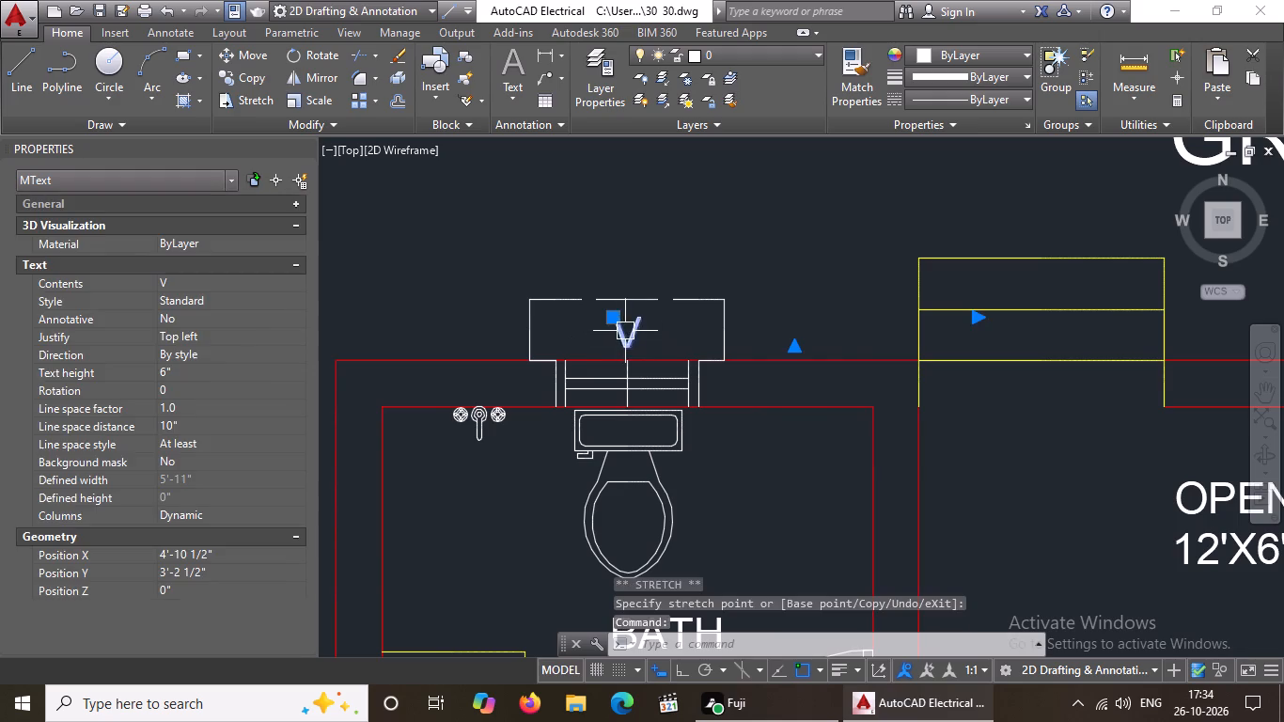
left_click(210, 377)
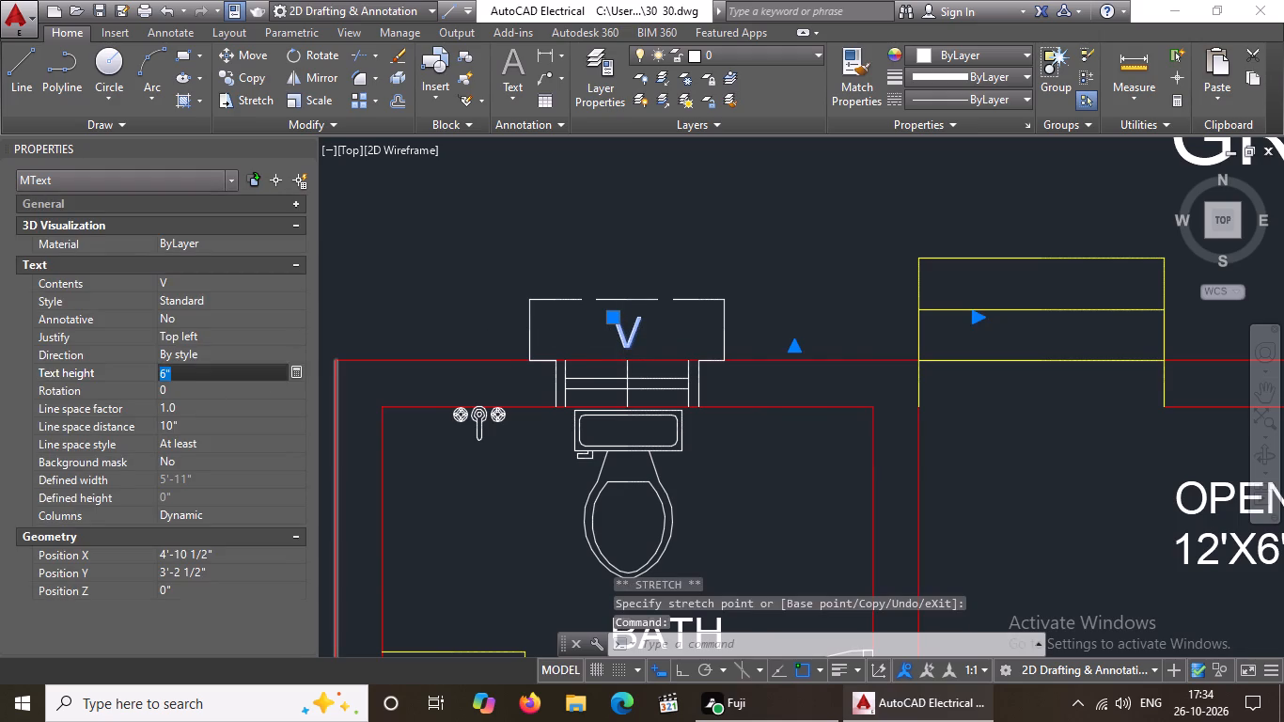
key("BackSpace")
key("BackSpace")
type("8\"")
key("Return")
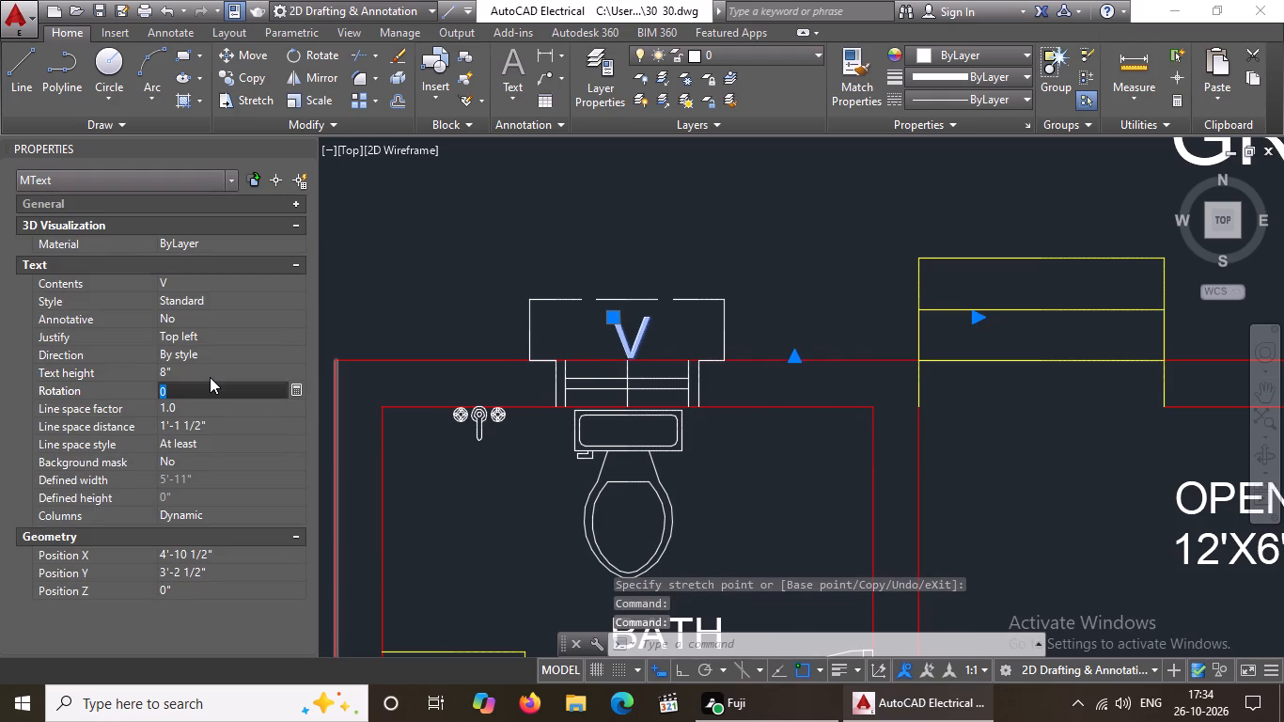
Shift the northwest bath's V label about 1" west and 1 1/2" north within its ventilator outline.
scroll(610, 327, "up", 2)
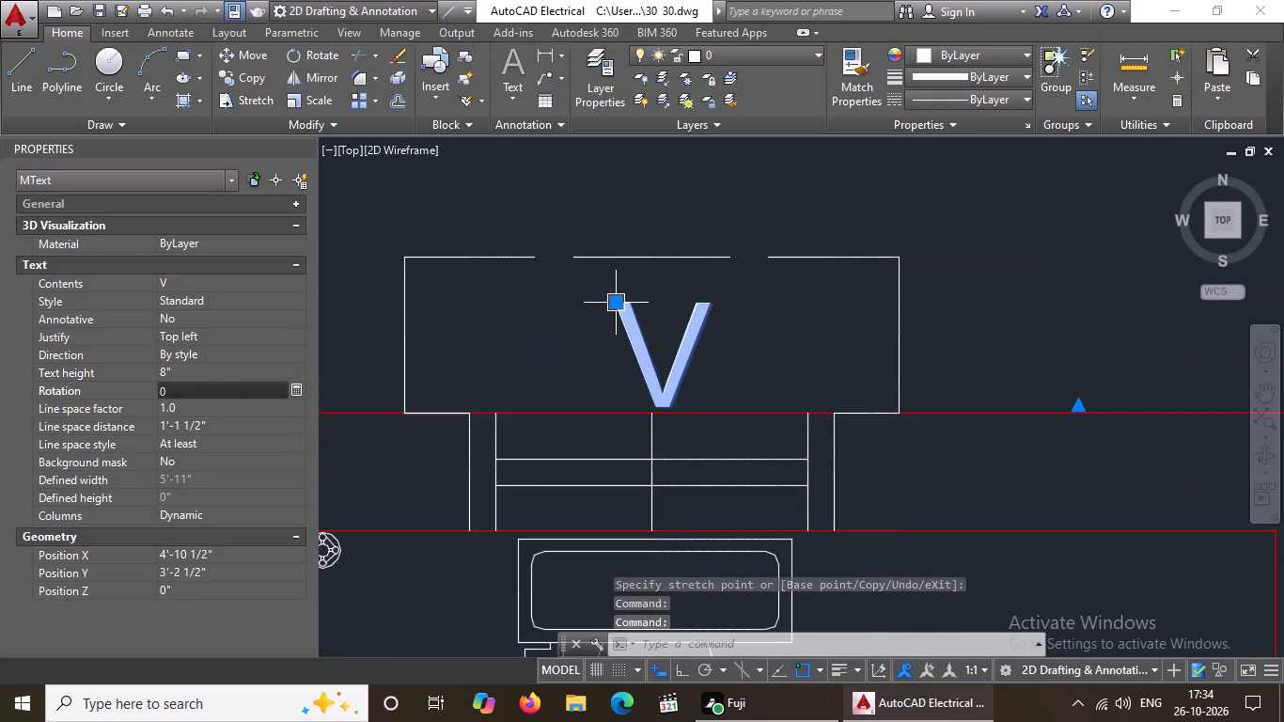
left_click(618, 304)
left_click(605, 288)
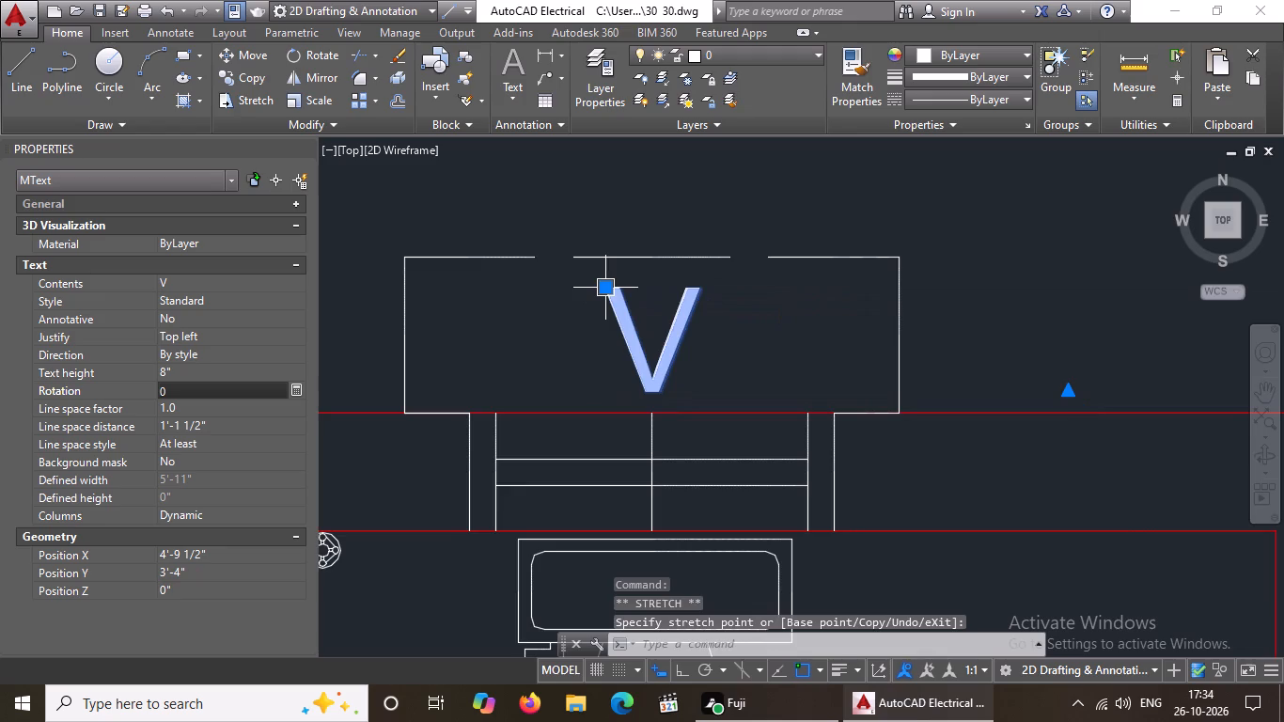
Set the text height of the W label at the ground floor west bedroom's window to 8".
scroll(681, 287, "down", 5)
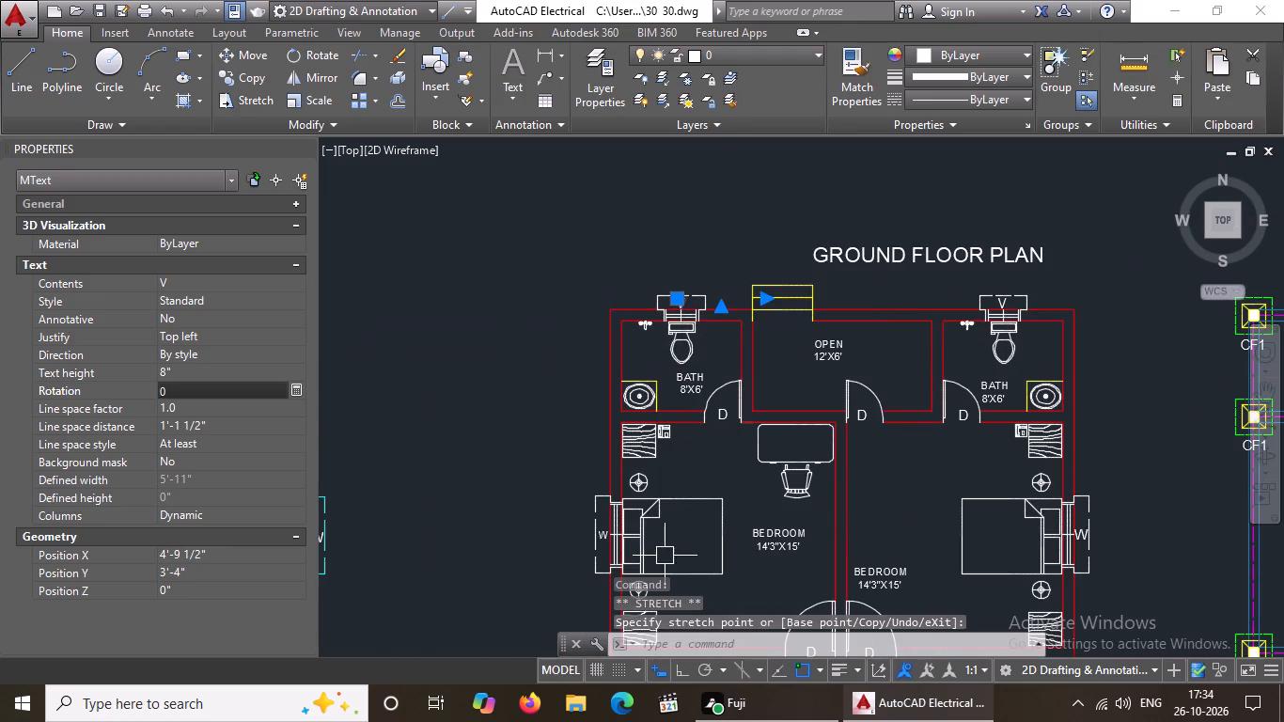
scroll(603, 586, "up", 3)
left_click(602, 396)
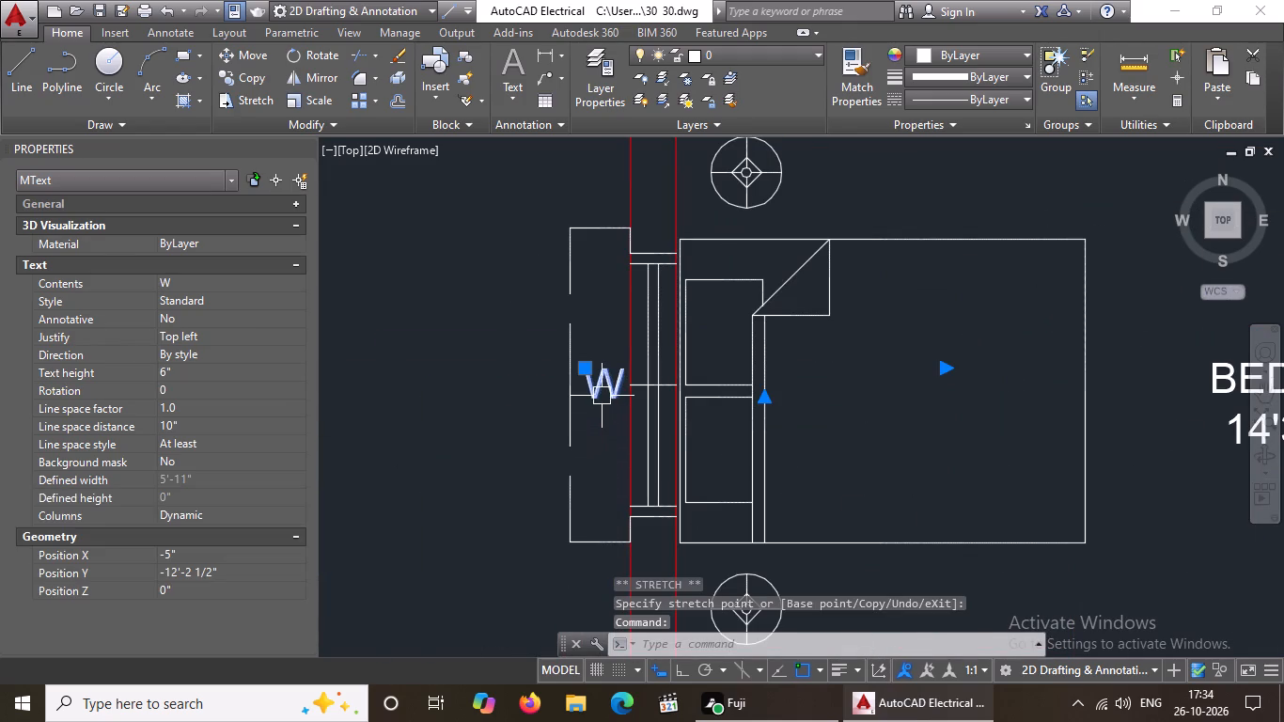
left_click(191, 367)
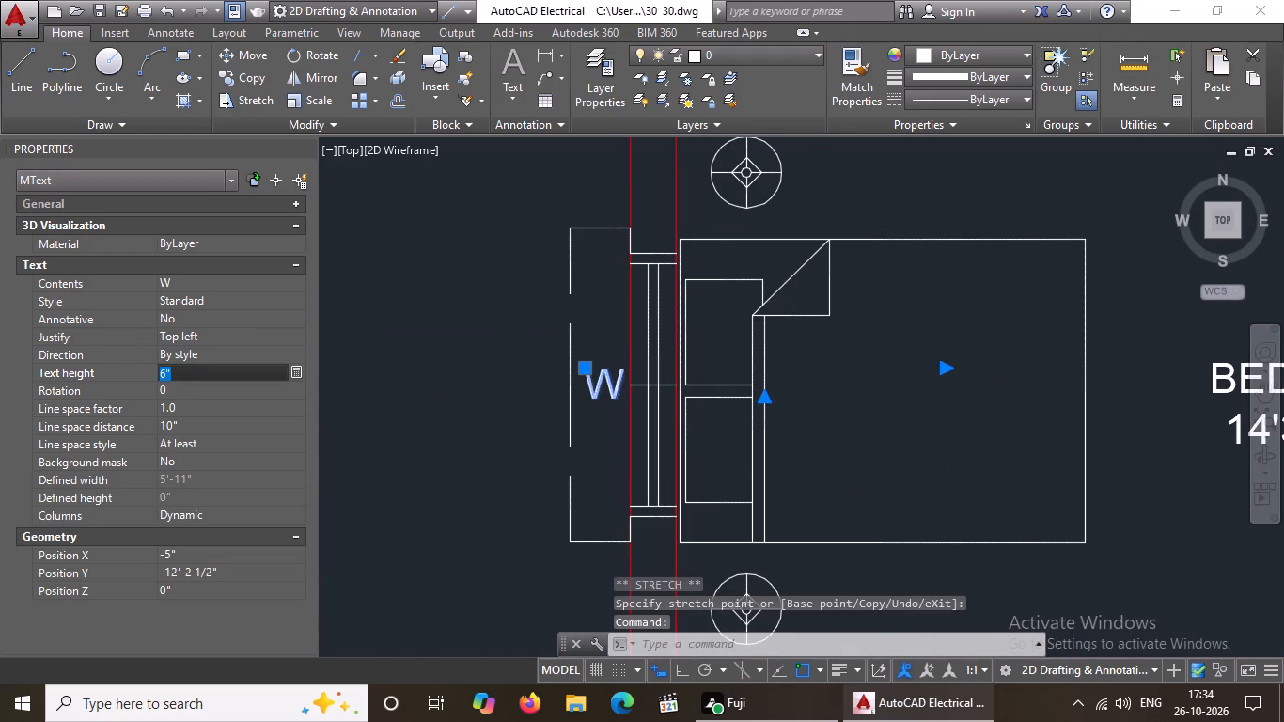
key("BackSpace")
key("BackSpace")
key("8")
key("shift+quotedbl")
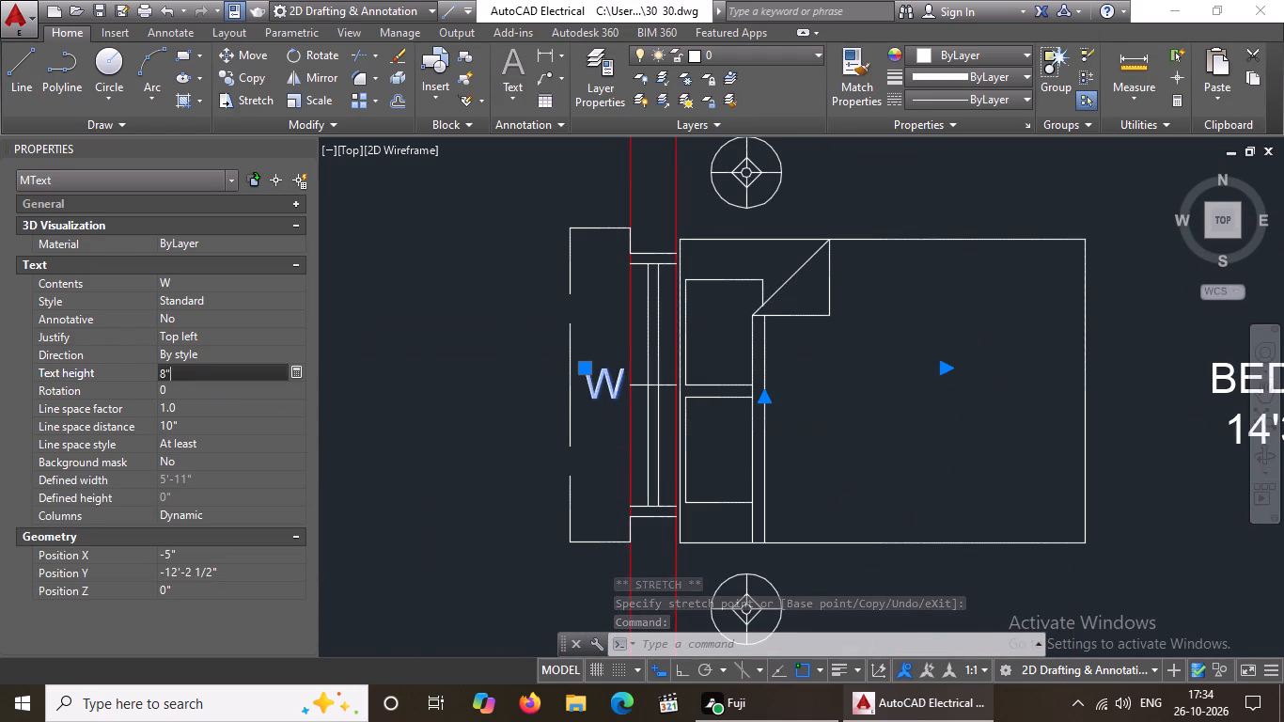
key("Return")
Shift the west bedroom's W label about 2" west within its window outline and deselect it.
scroll(610, 357, "up", 2)
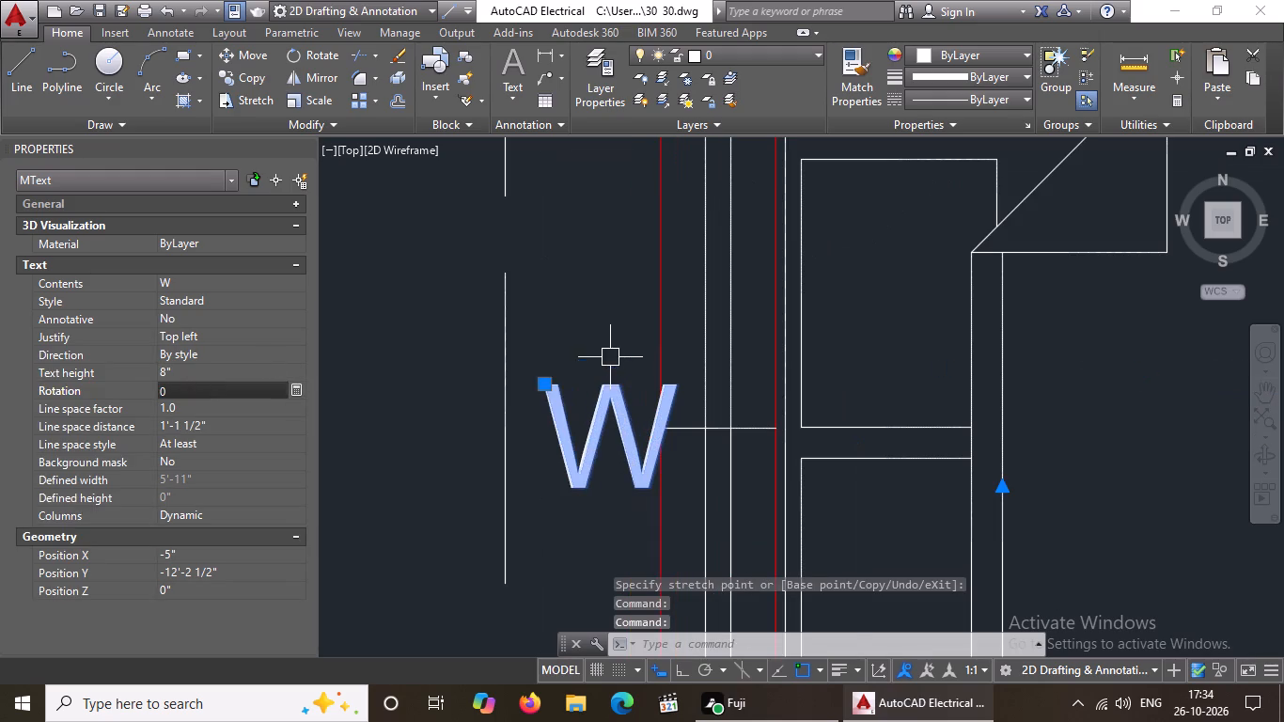
left_click(543, 384)
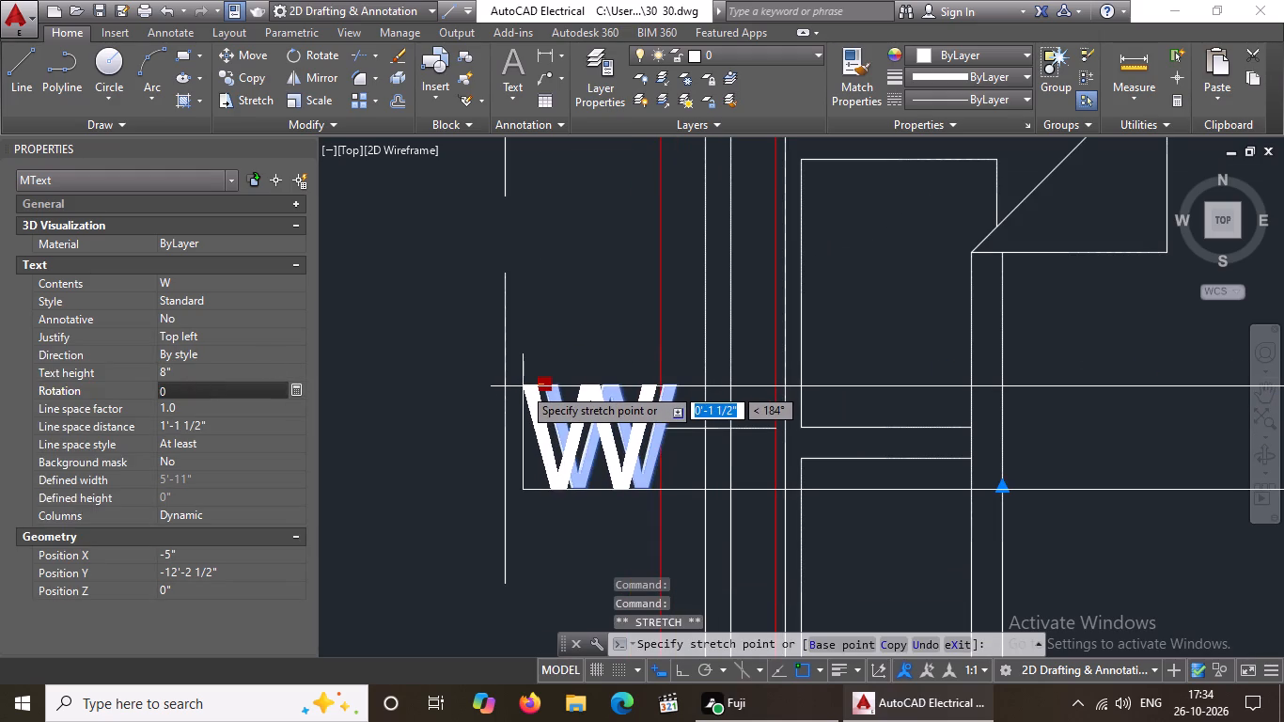
left_click(518, 387)
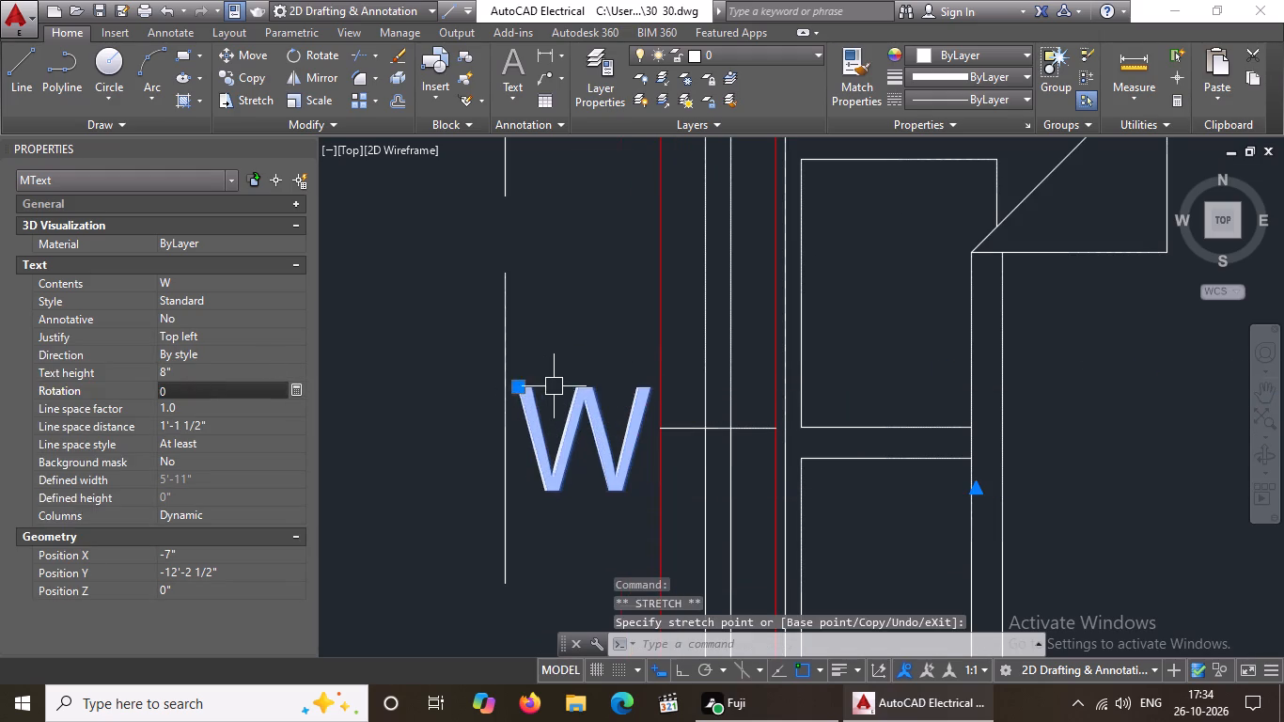
scroll(554, 386, "down", 5)
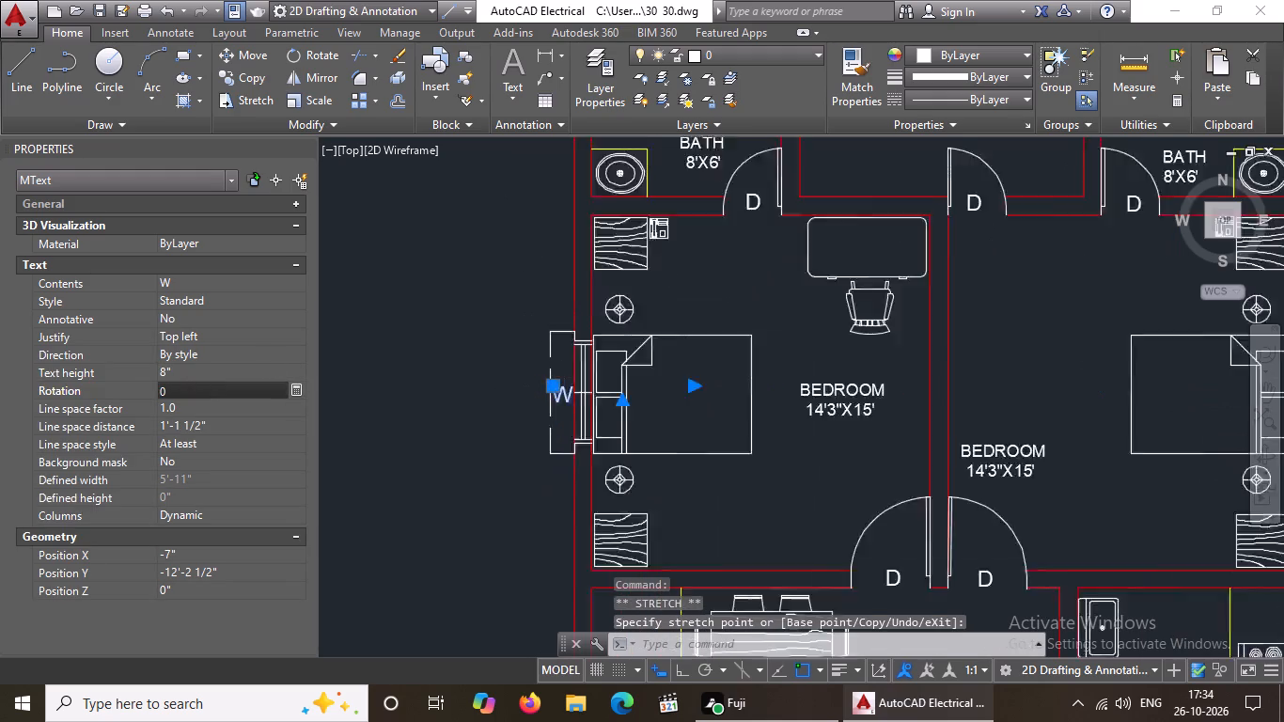
scroll(626, 429, "down", 4)
scroll(630, 543, "up", 1)
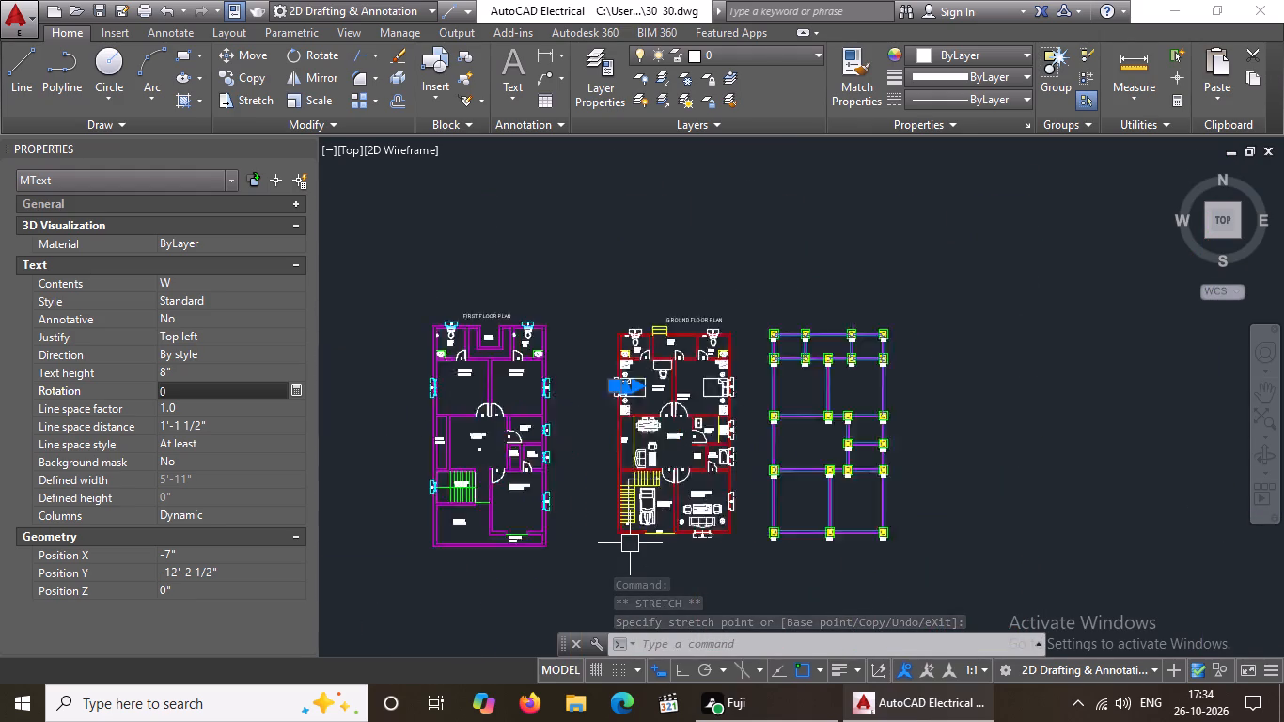
scroll(630, 543, "up", 2)
key("Escape")
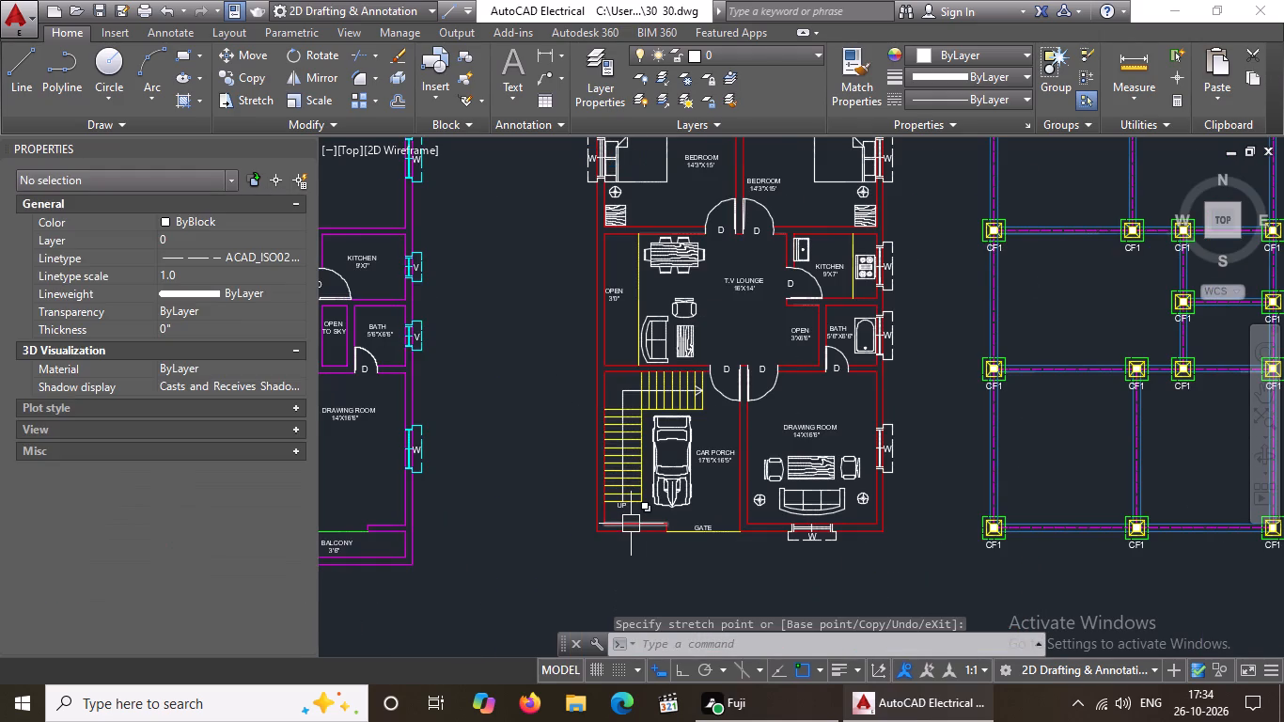
Set the text height of the UP label at the foot of the ground floor stairs to 8".
scroll(626, 499, "up", 3)
left_click(601, 532)
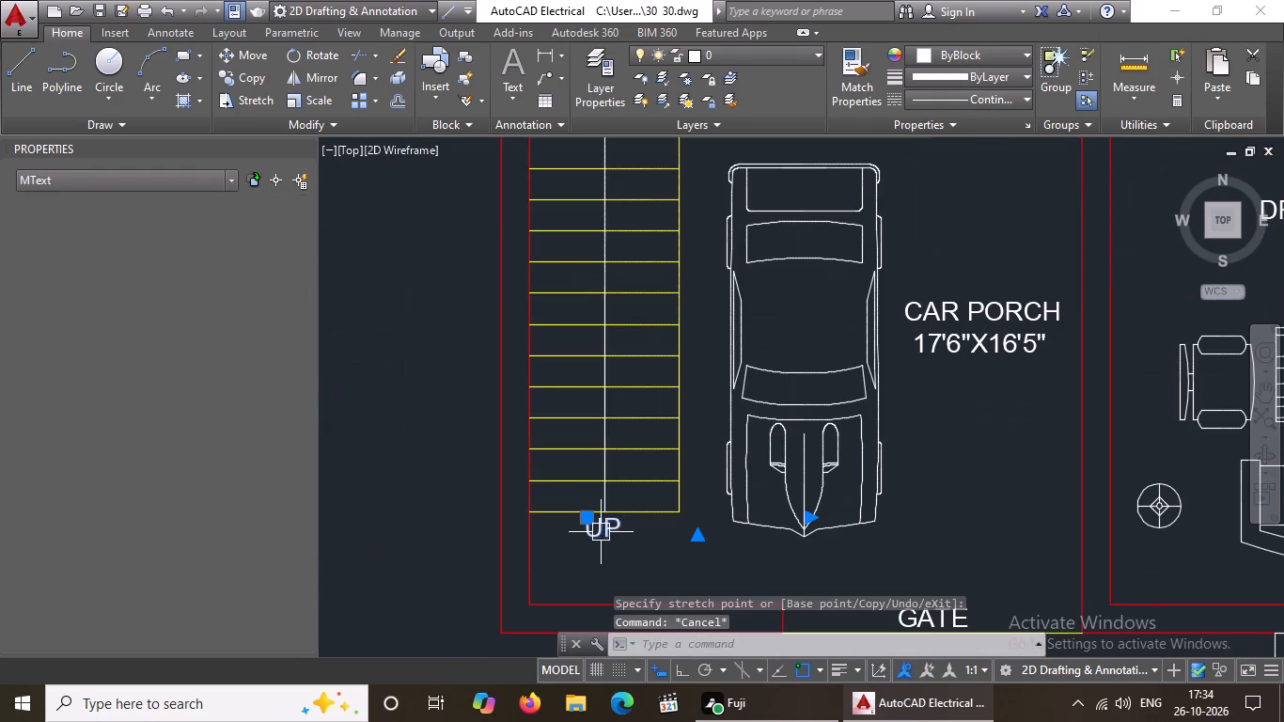
left_click(196, 368)
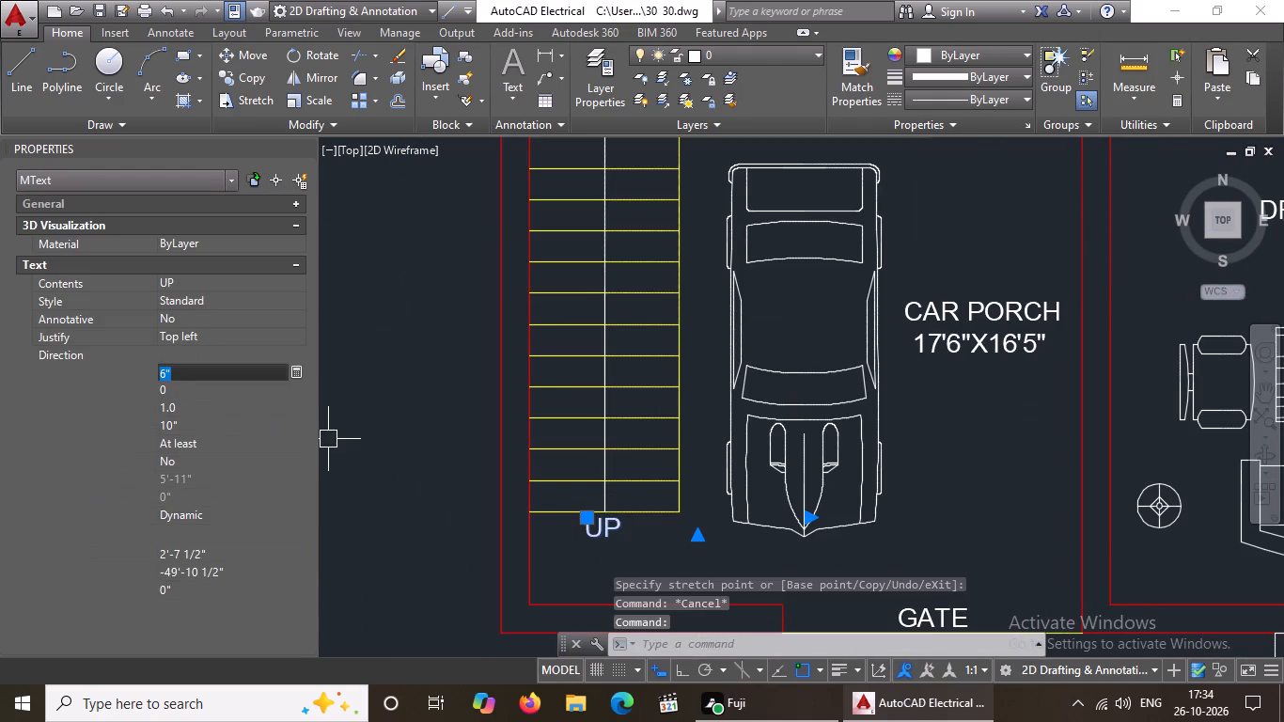
key("BackSpace")
key("BackSpace")
key("8")
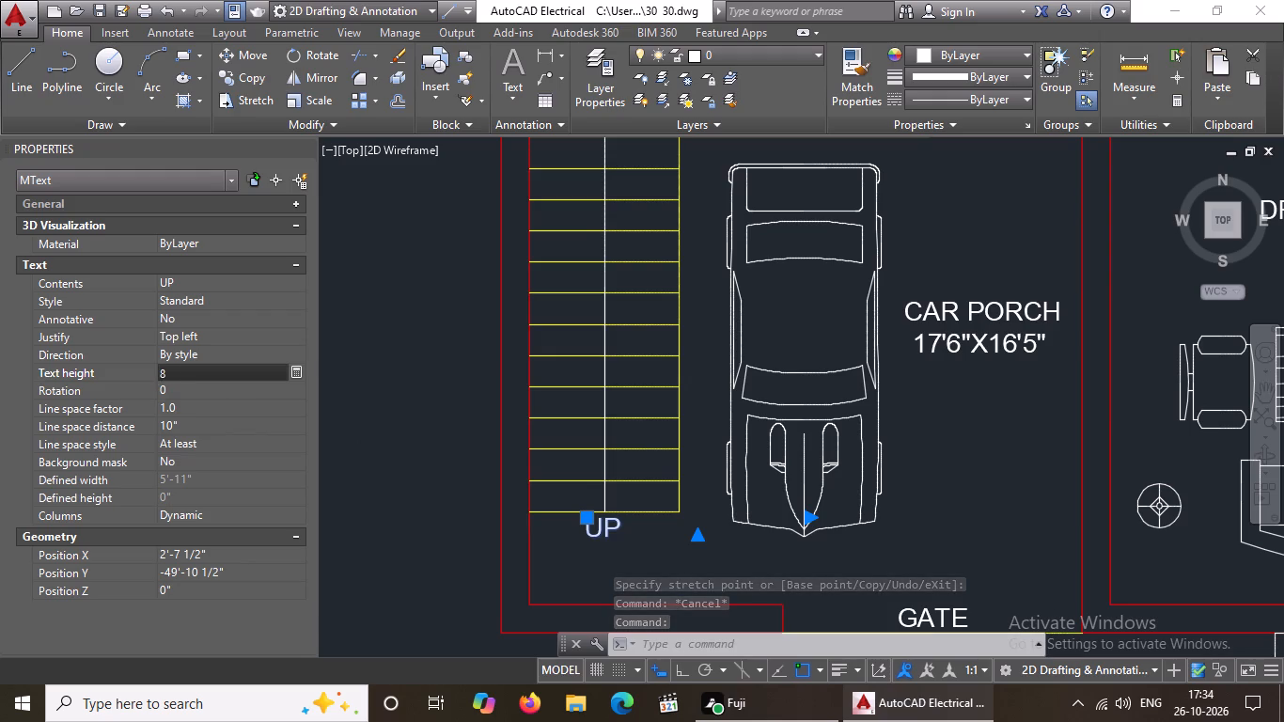
key("shift+quotedbl")
key("Return")
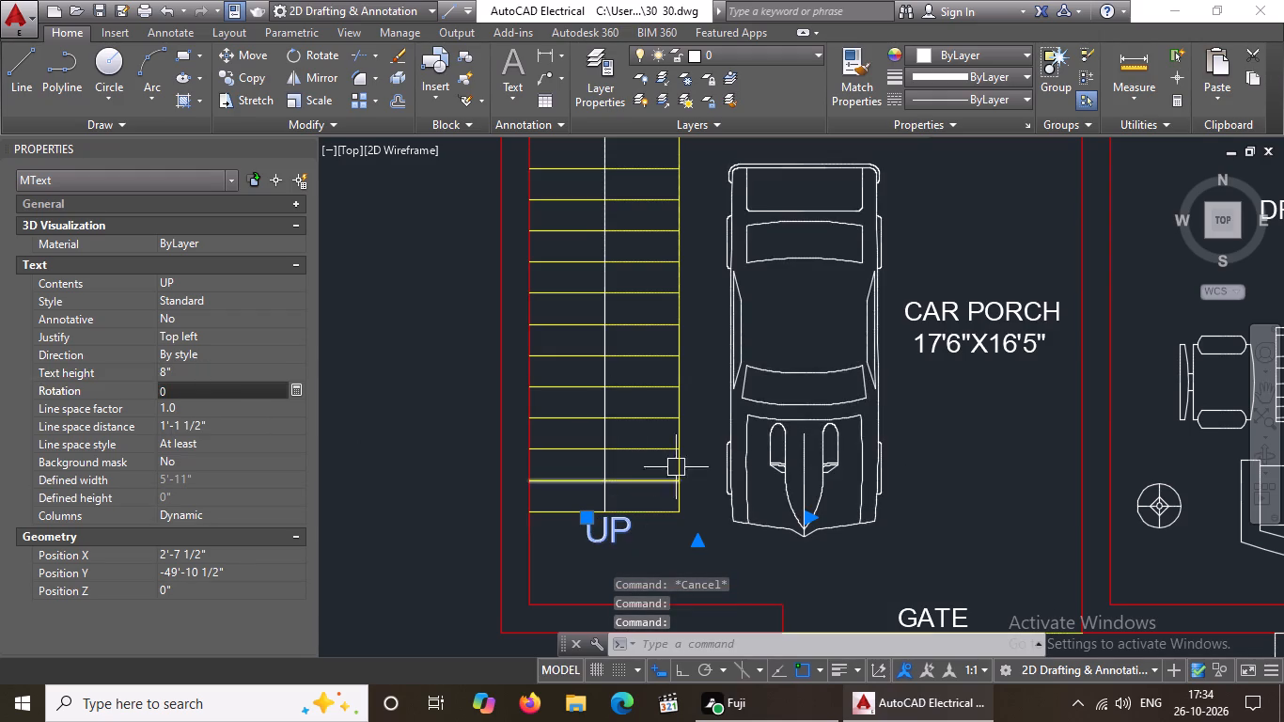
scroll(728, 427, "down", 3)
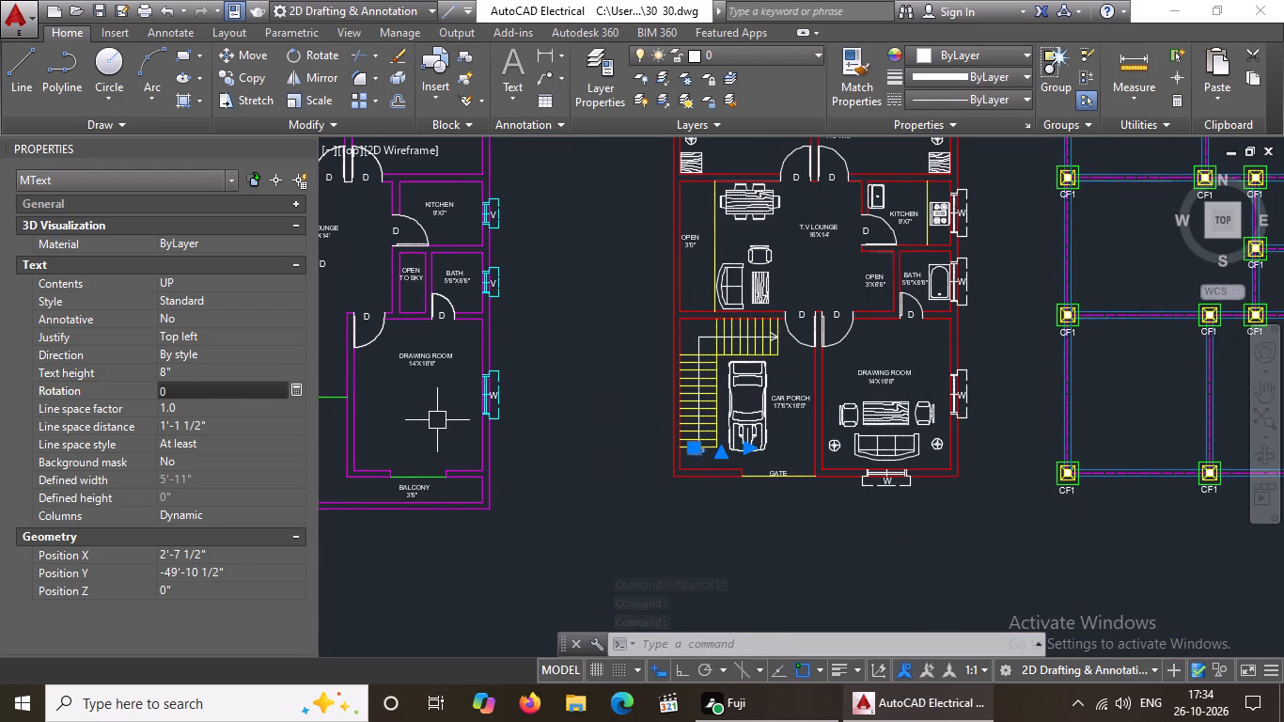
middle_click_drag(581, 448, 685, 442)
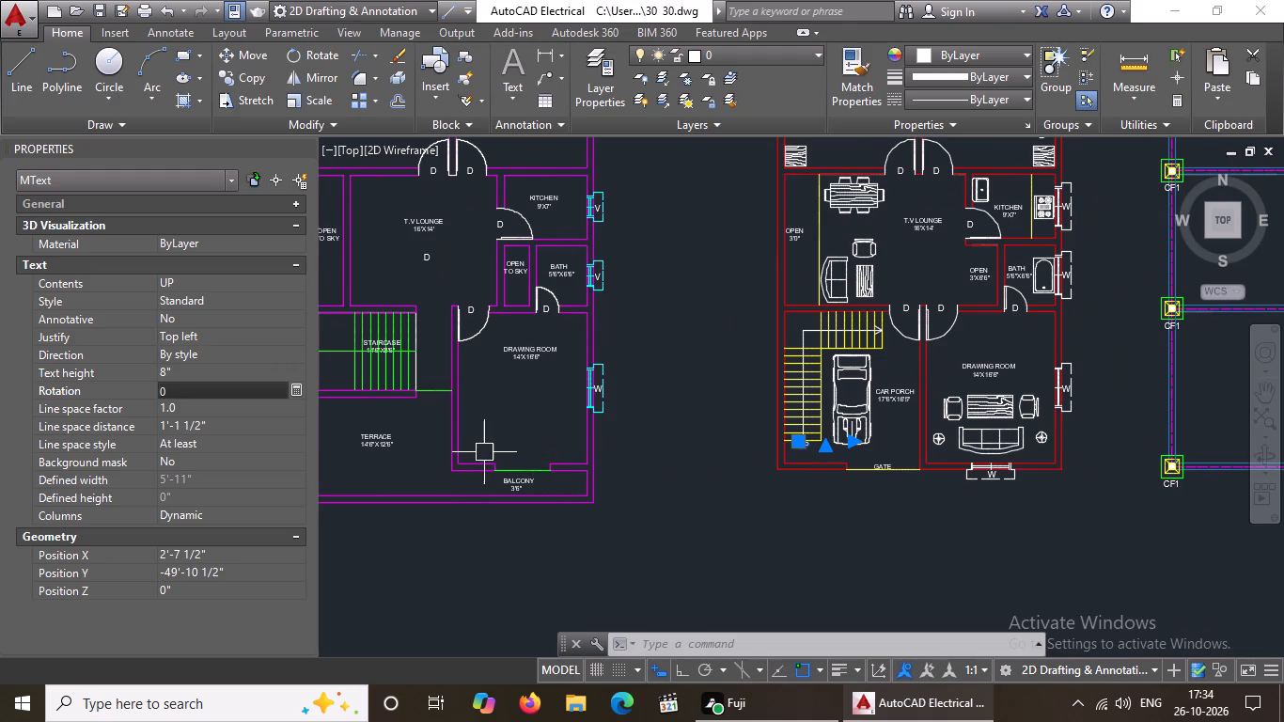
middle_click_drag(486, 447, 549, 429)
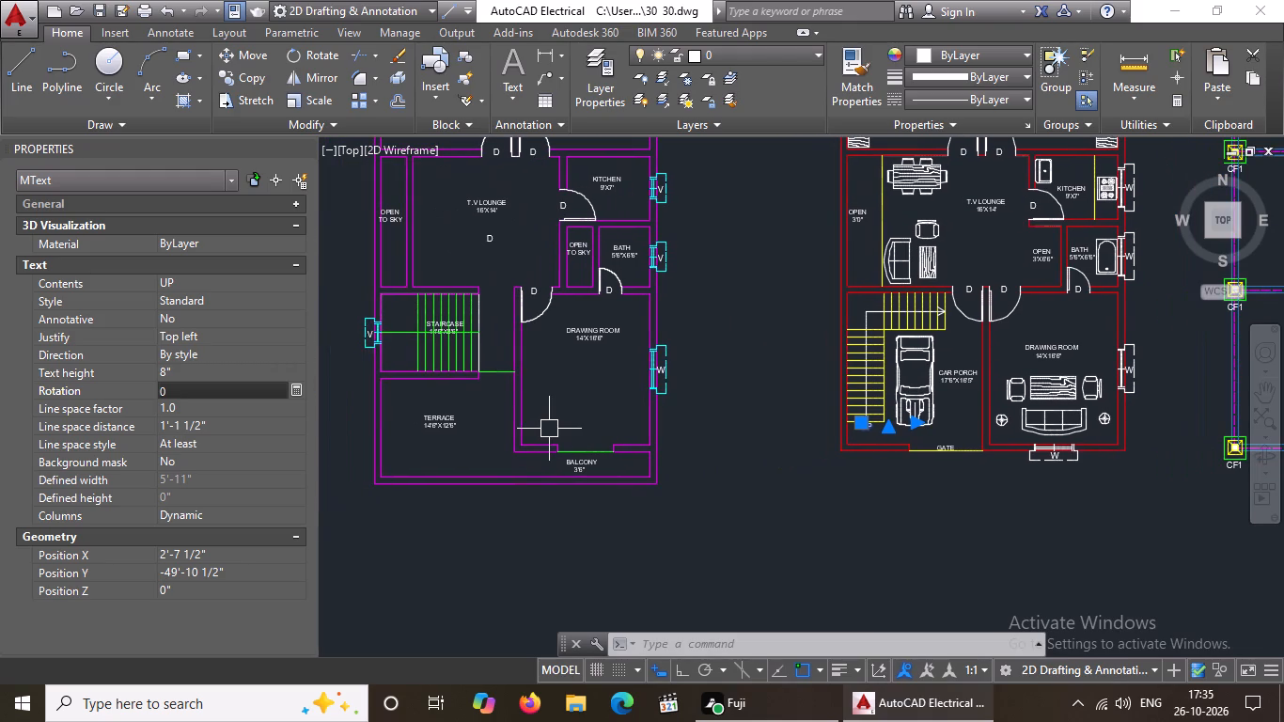
Copy the roundback sofa from the ground floor drawing room into the first floor drawing room, below the room label.
scroll(568, 418, "down", 1)
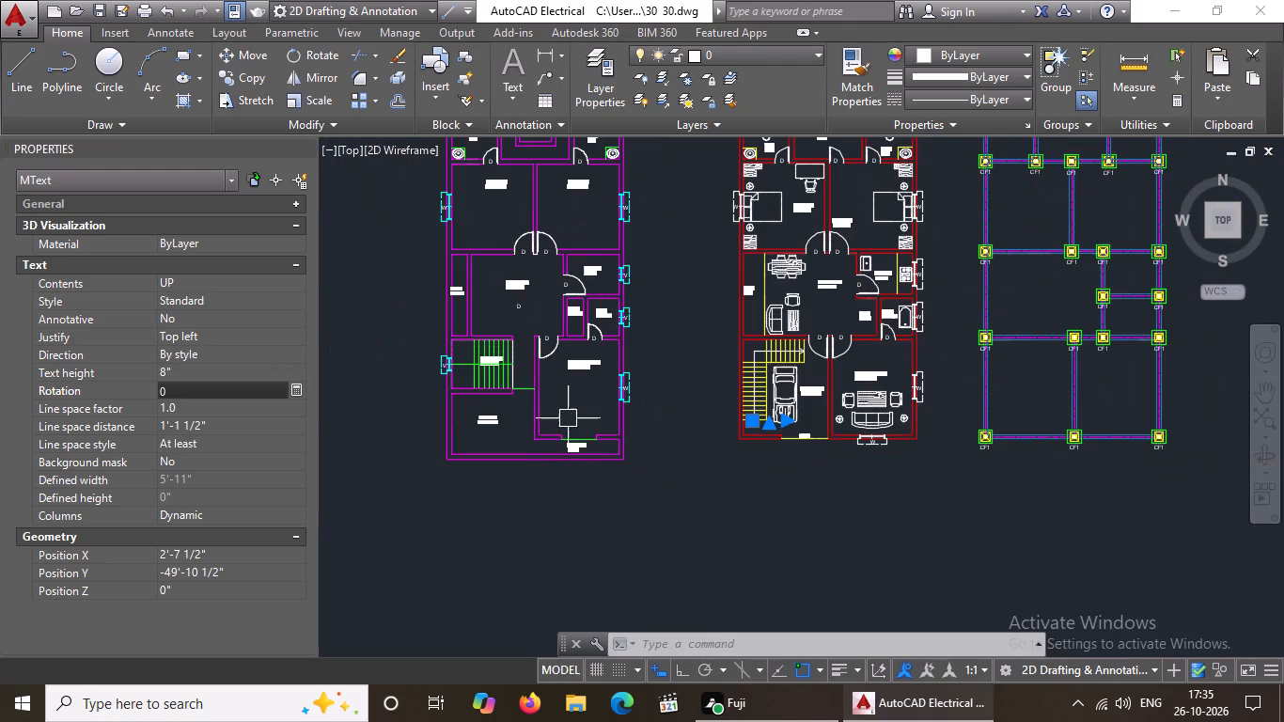
scroll(855, 426, "up", 1)
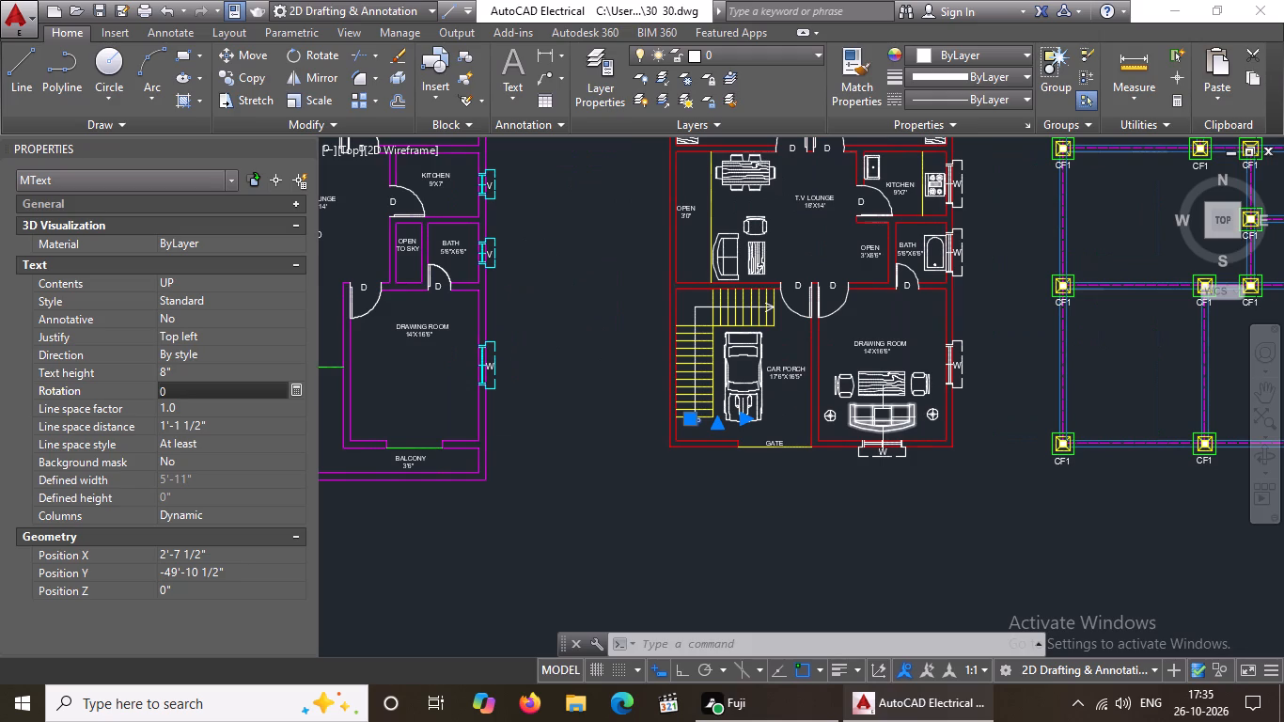
left_click(883, 417)
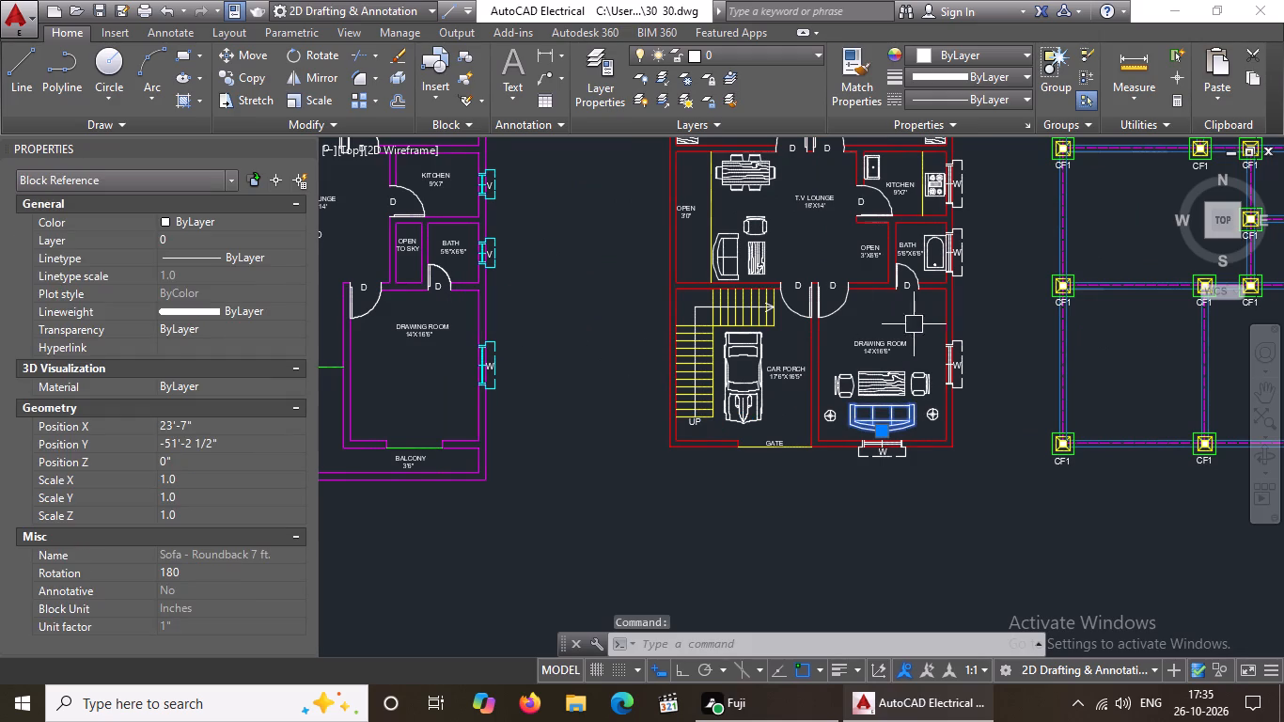
left_click(239, 74)
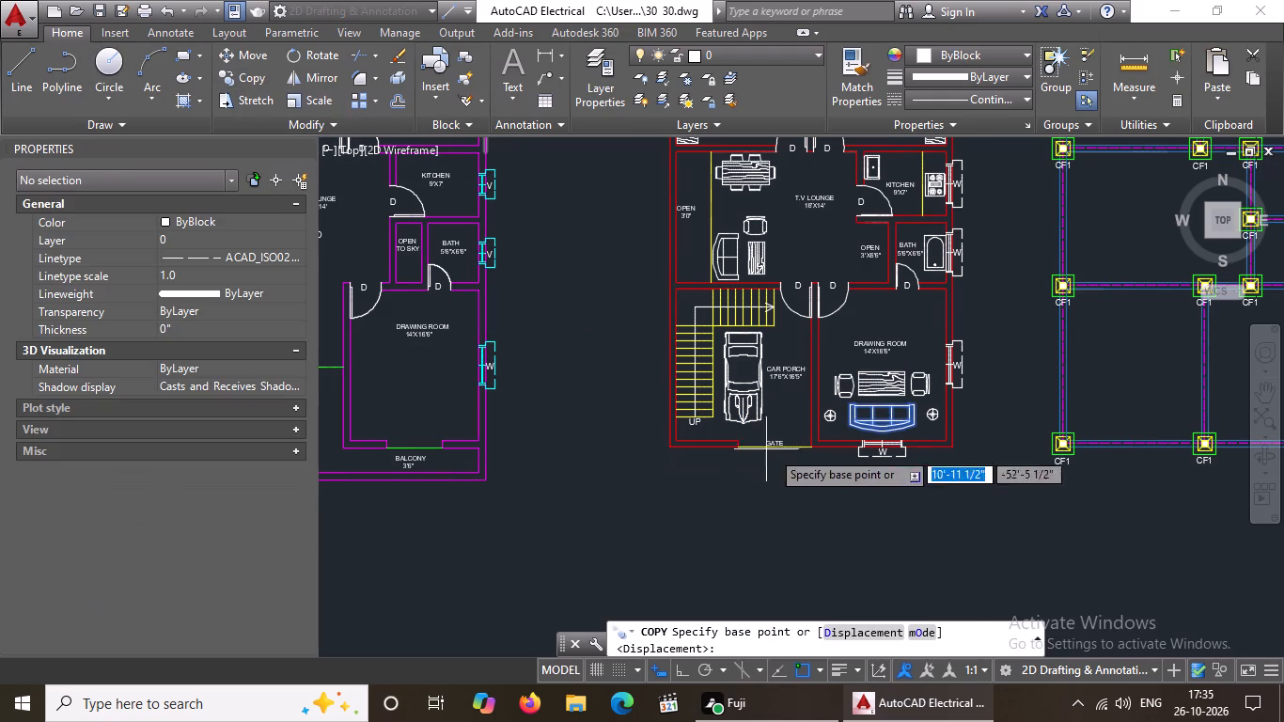
left_click(874, 414)
scroll(374, 335, "down", 2)
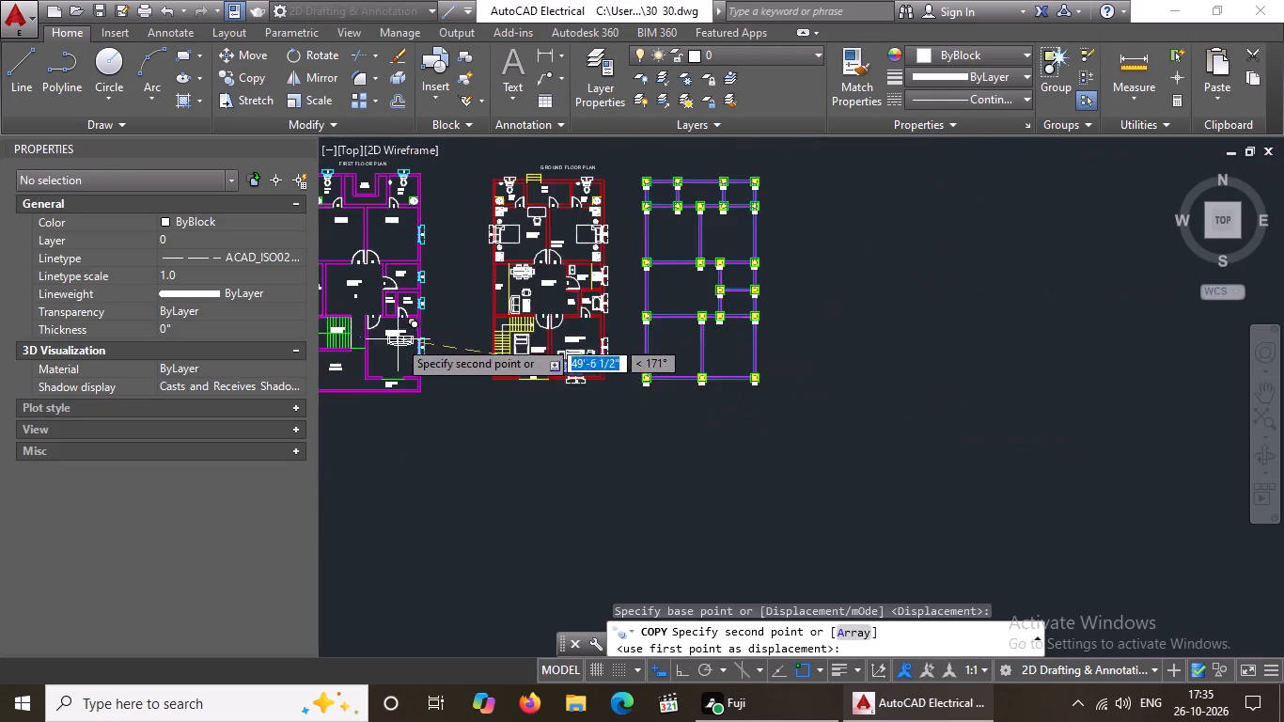
scroll(386, 350, "up", 5)
left_click(493, 347)
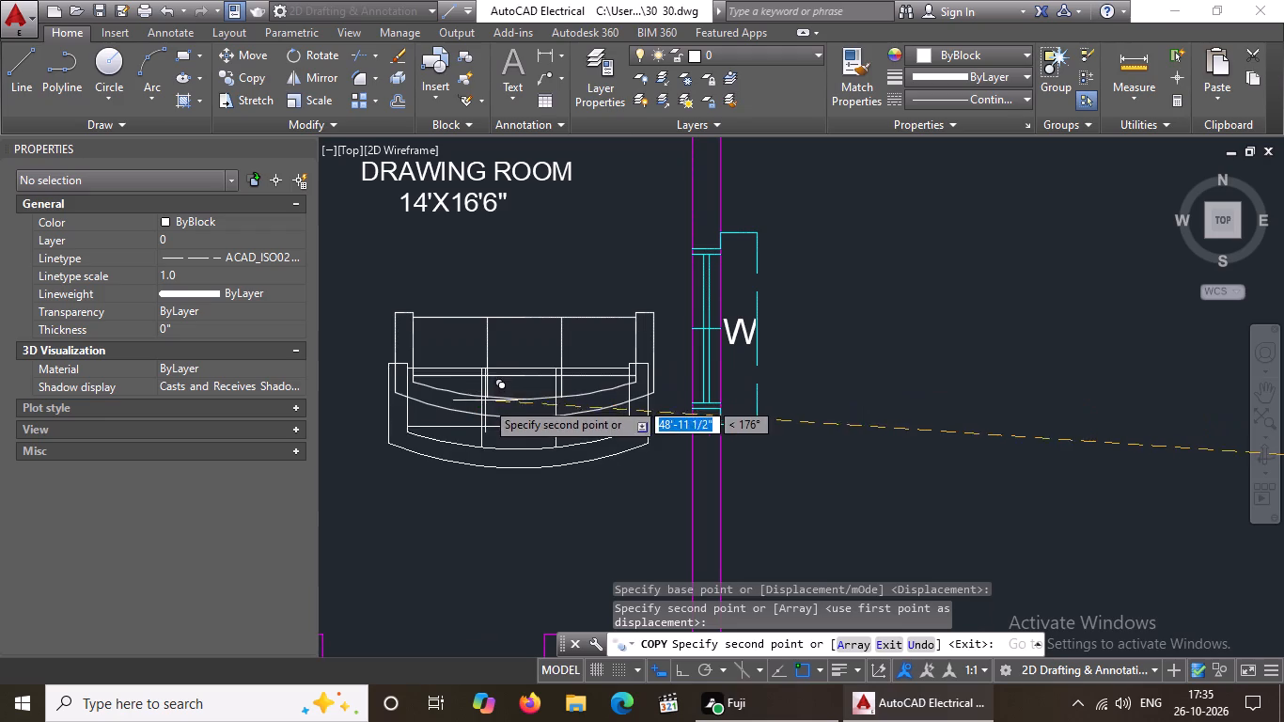
key("Escape")
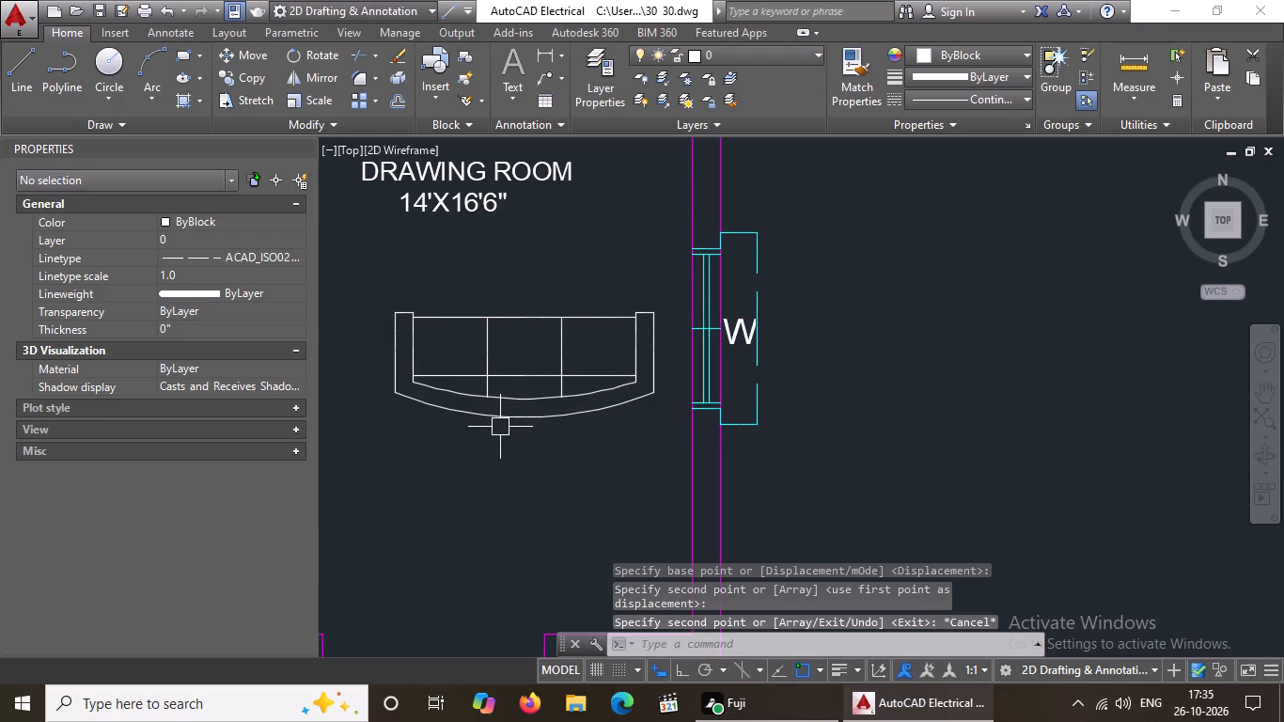
Rotate the copied sofa 90° counterclockwise with Ortho on, so its curved back faces the east window.
left_click(520, 413)
left_click(298, 47)
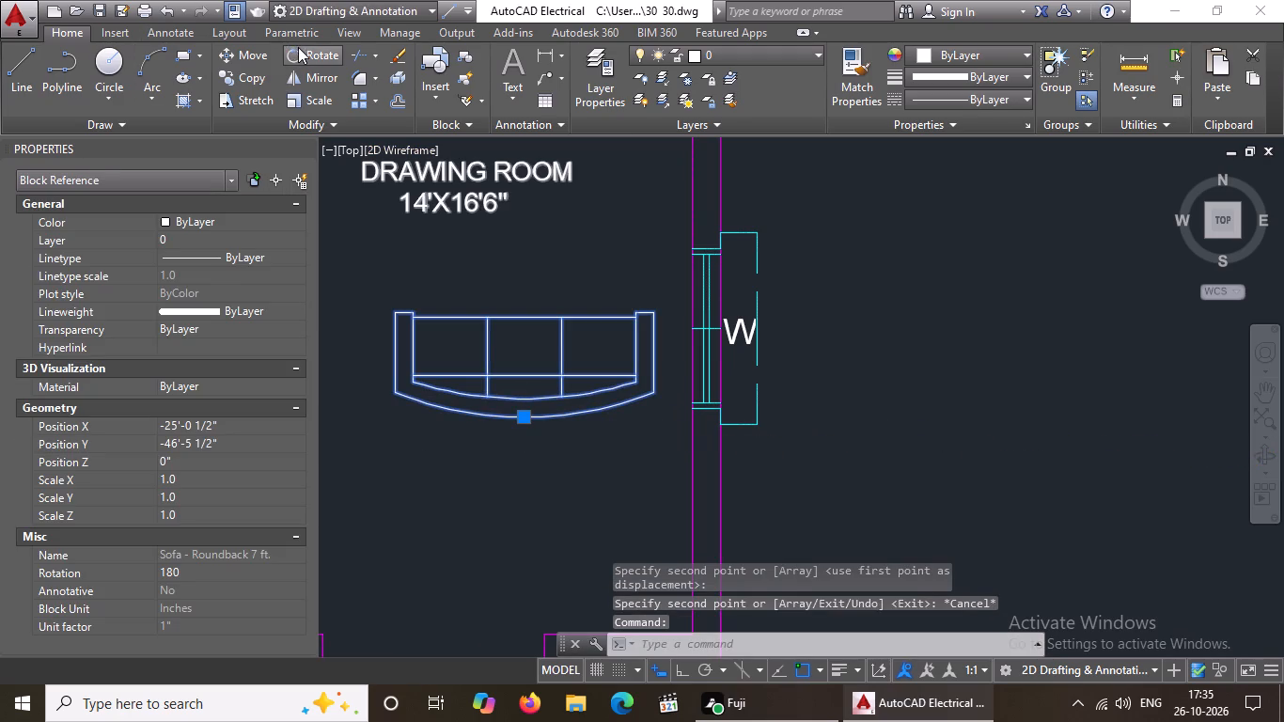
left_click(486, 369)
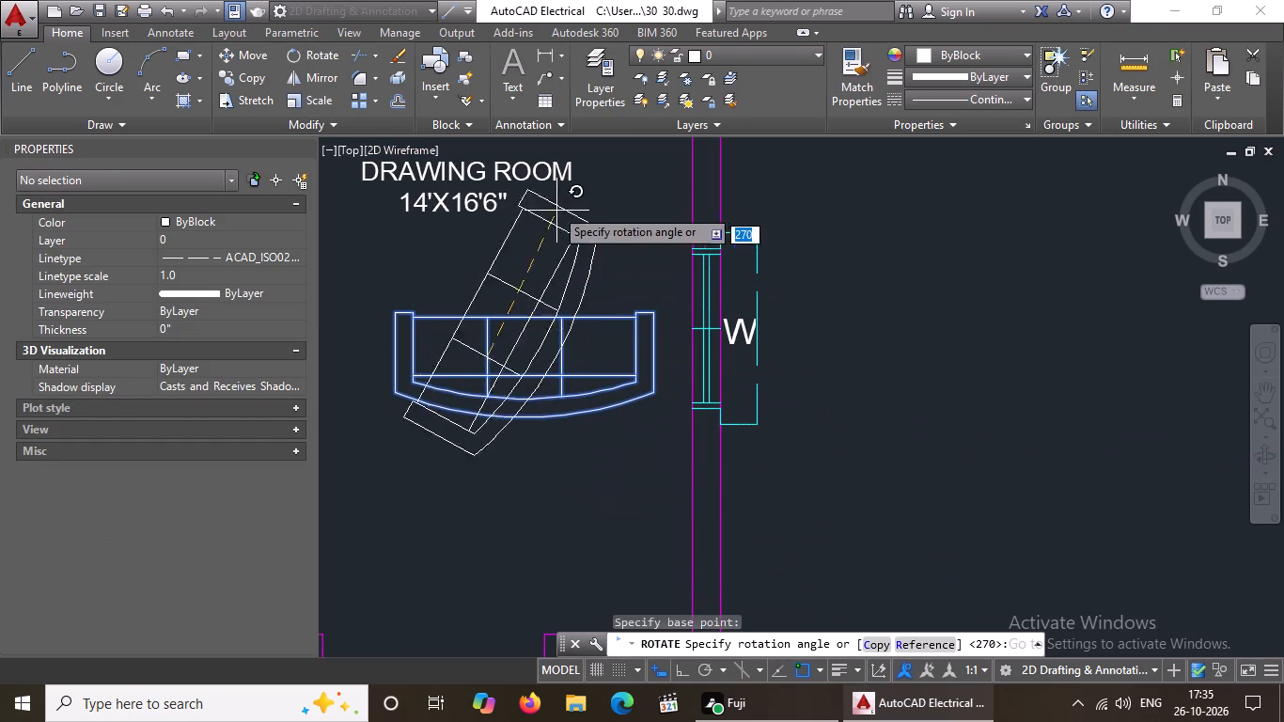
left_click(689, 670)
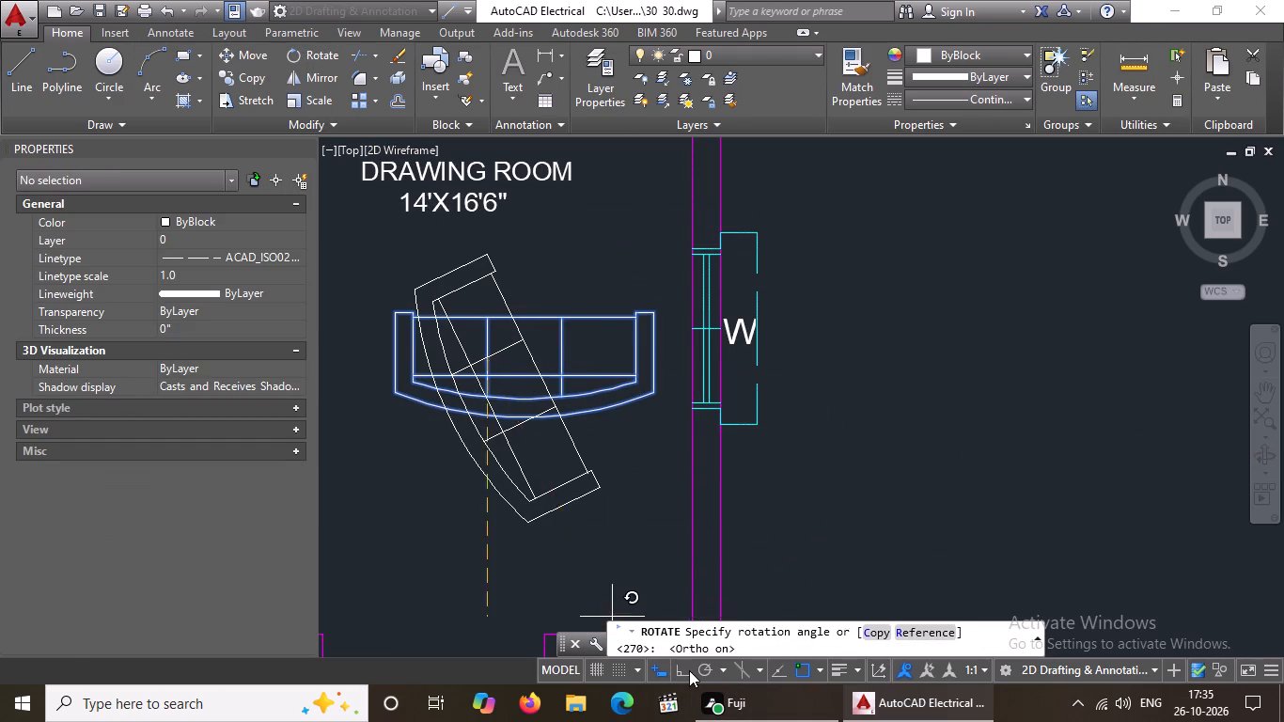
left_click(501, 283)
Move the rotated sofa about 3'-6" east with Ortho off, against the drawing room's east wall beside the W window.
left_click(519, 335)
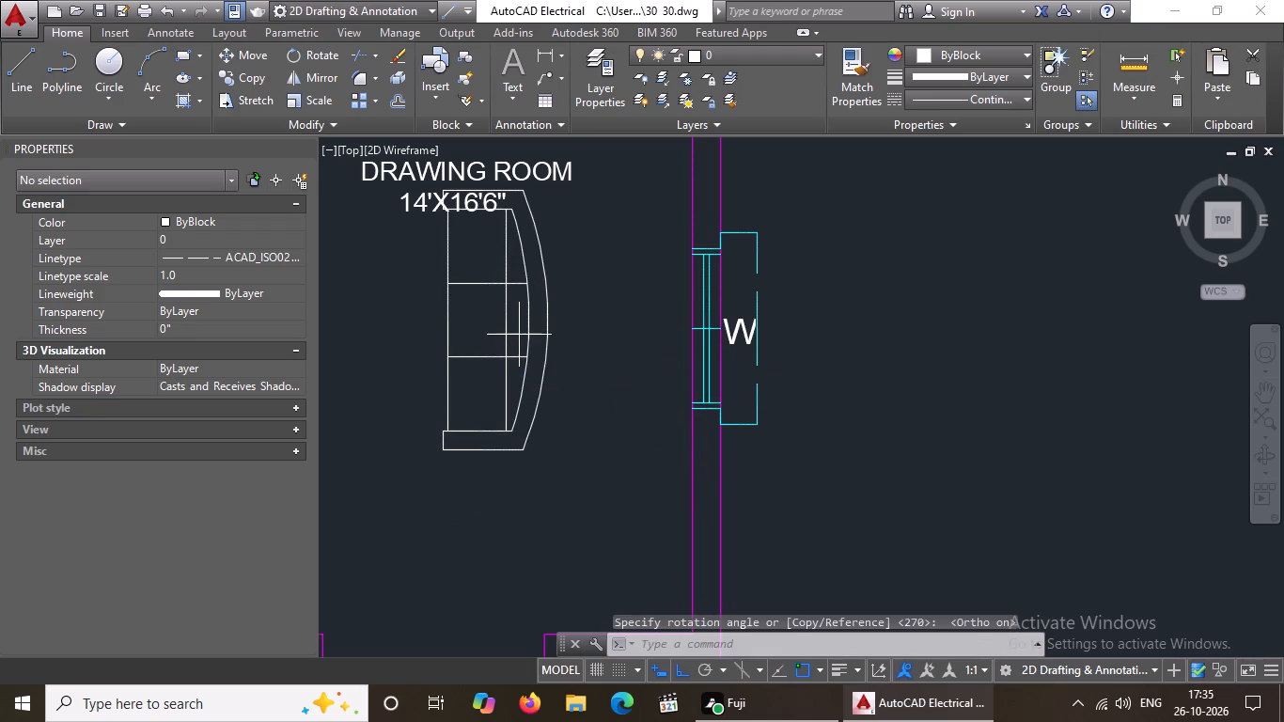
left_click(528, 331)
left_click(525, 332)
left_click(545, 318)
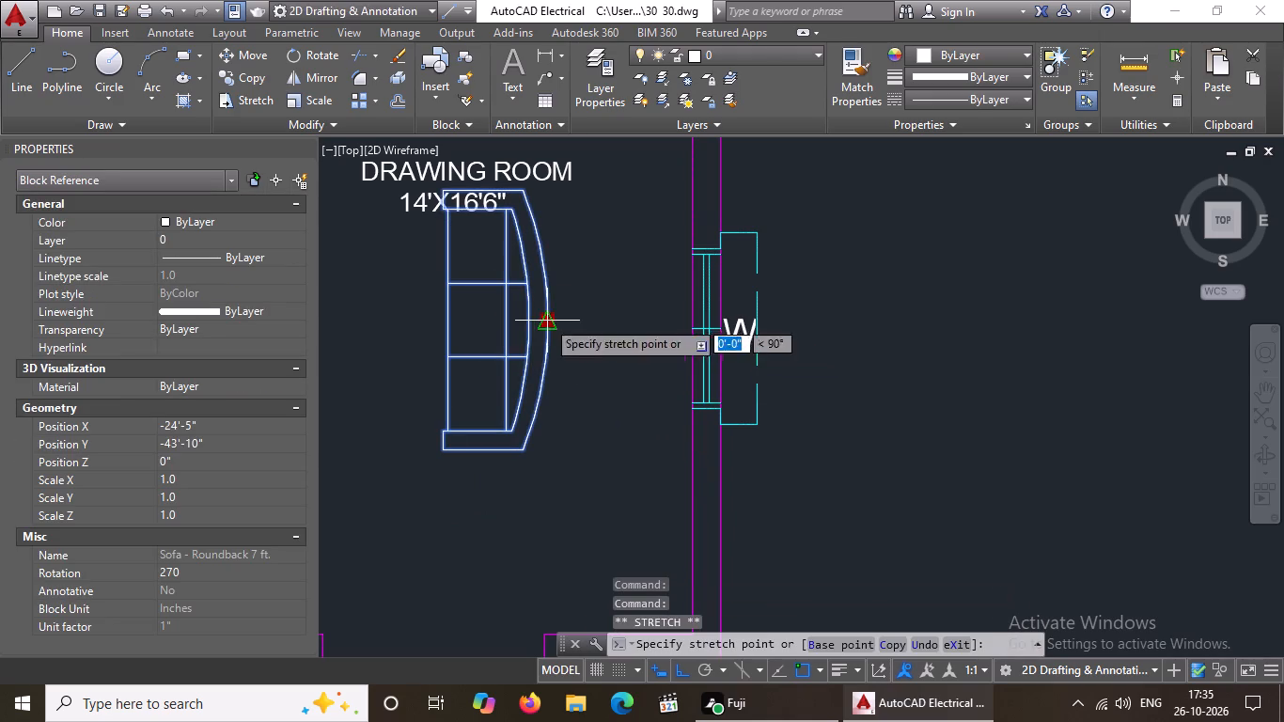
scroll(682, 331, "down", 2)
left_click(681, 670)
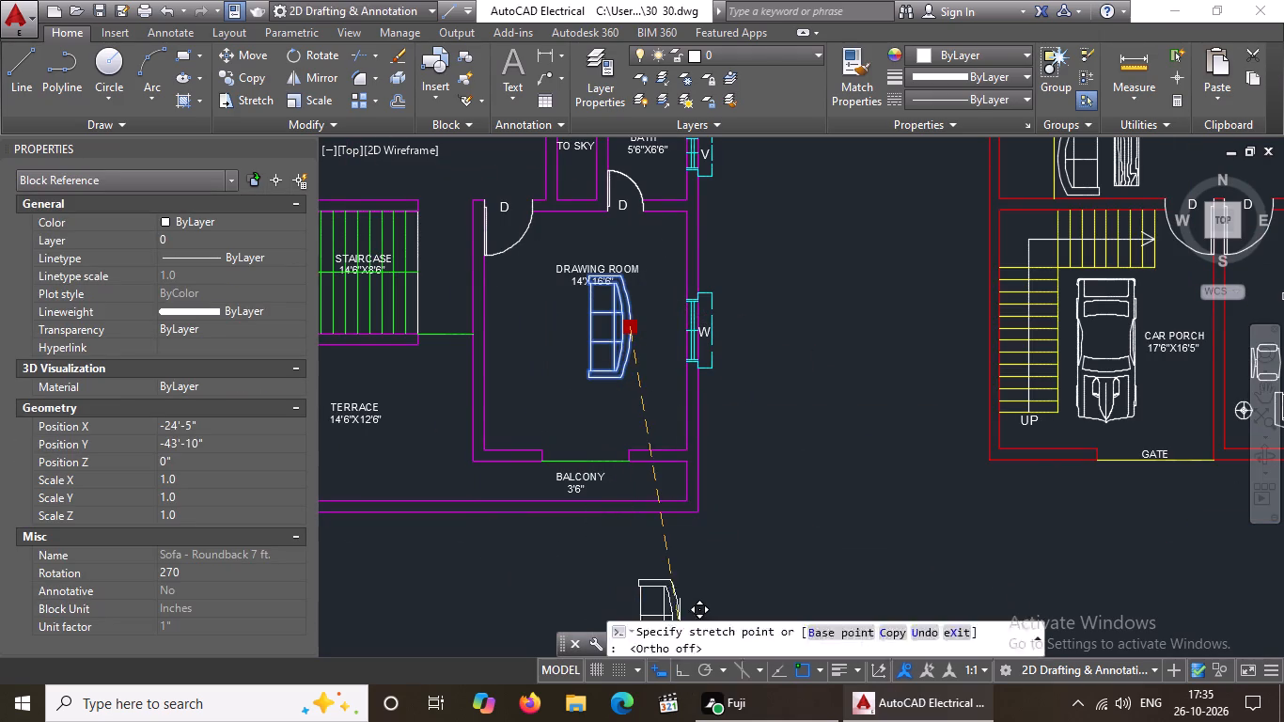
left_click(681, 328)
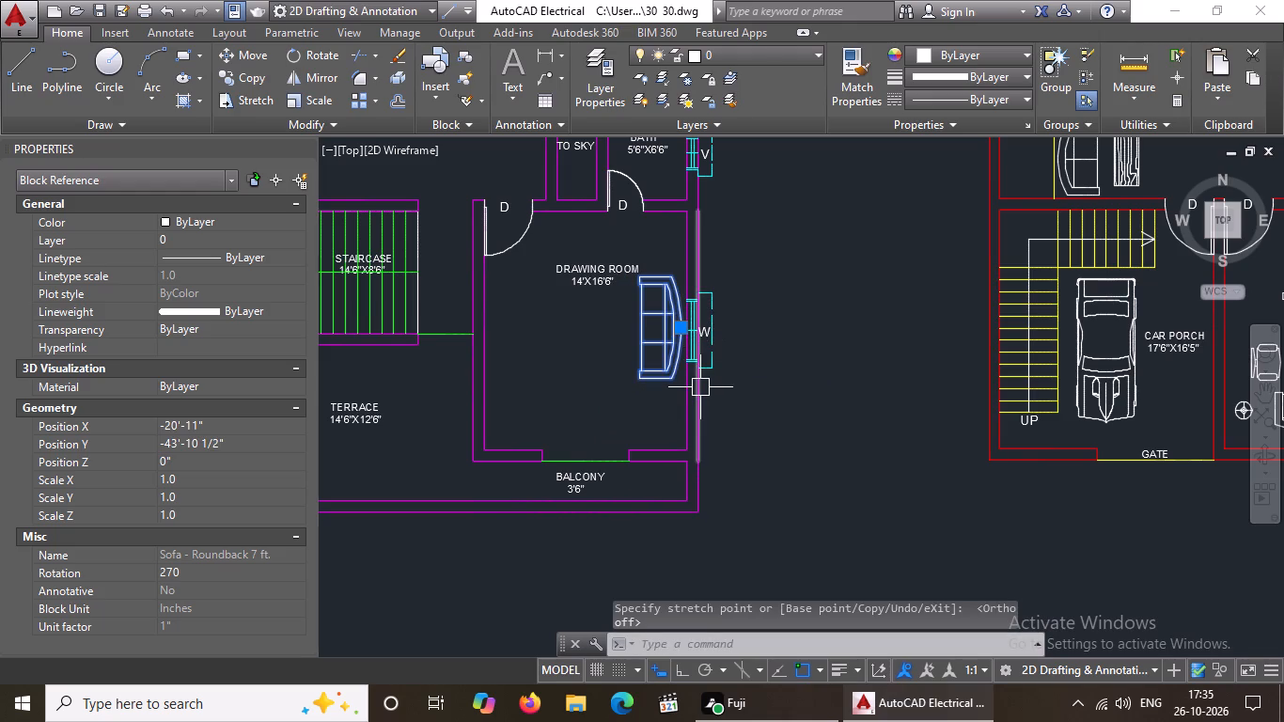
Move the first floor DRAWING ROOM label about 9' south, between the sofa and the balcony, and deselect it.
scroll(701, 390, "down", 2)
scroll(671, 348, "up", 2)
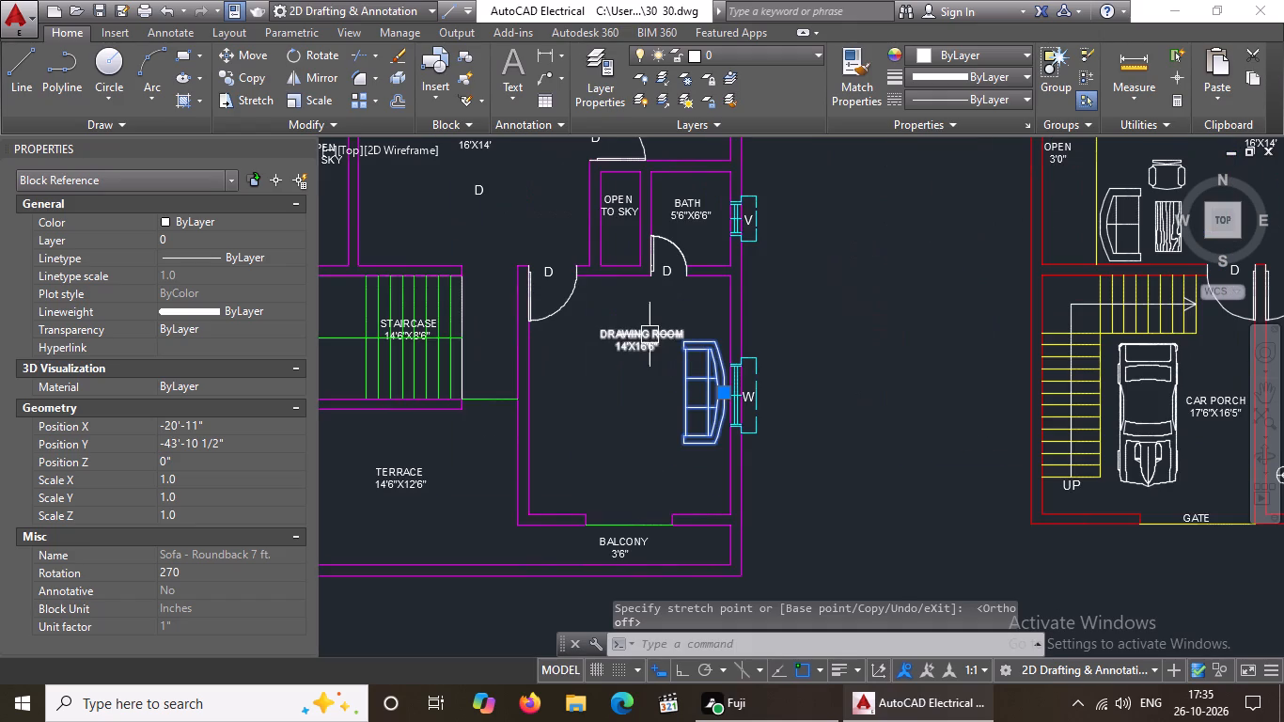
left_click(647, 335)
left_click(601, 330)
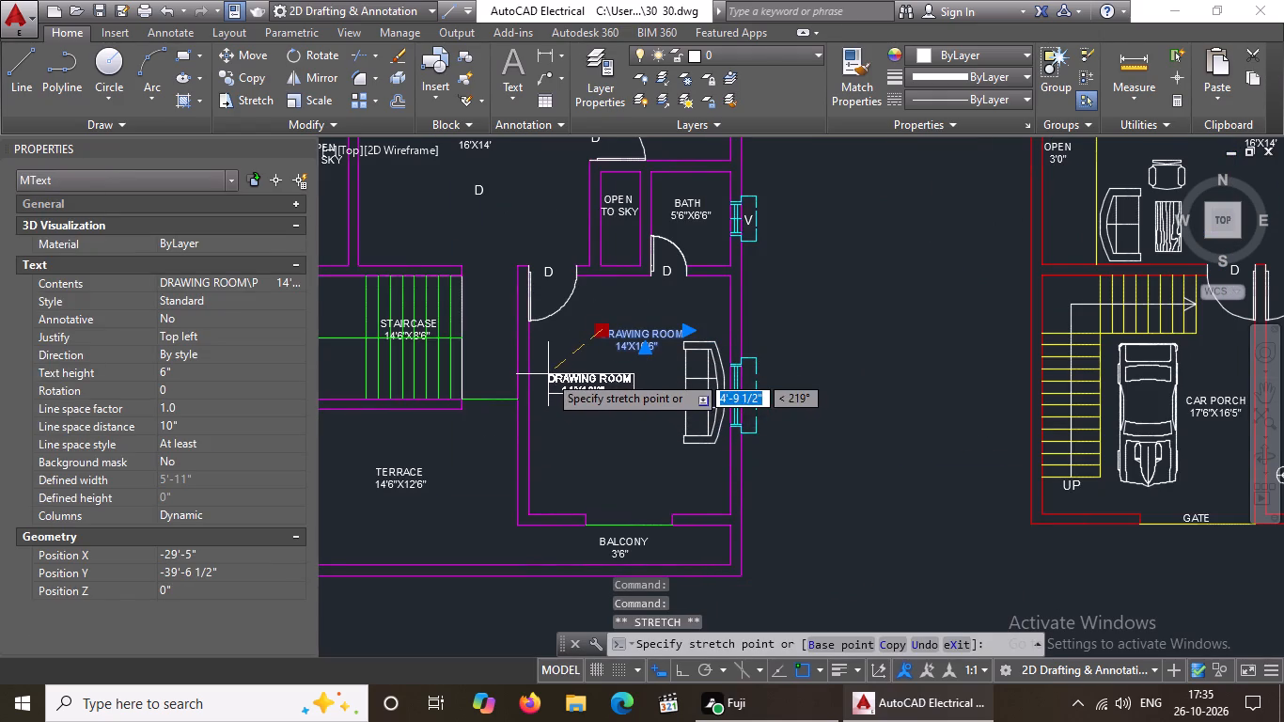
left_click(592, 463)
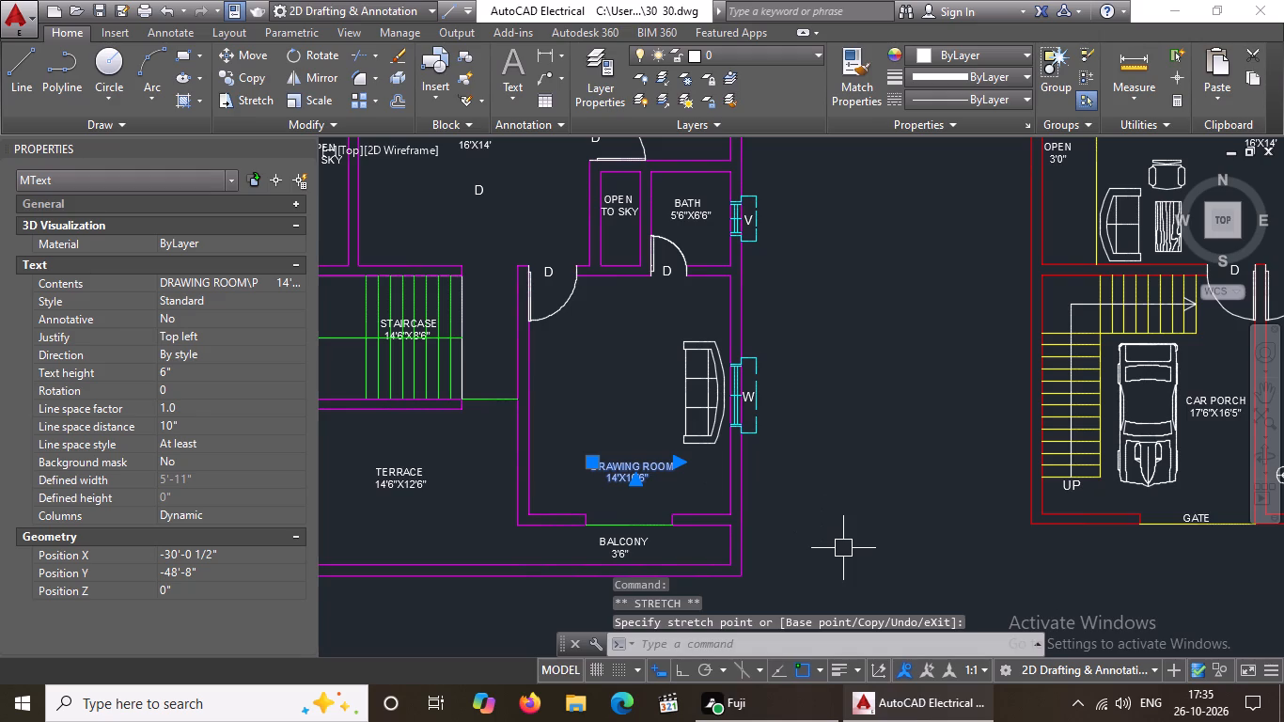
key("Escape")
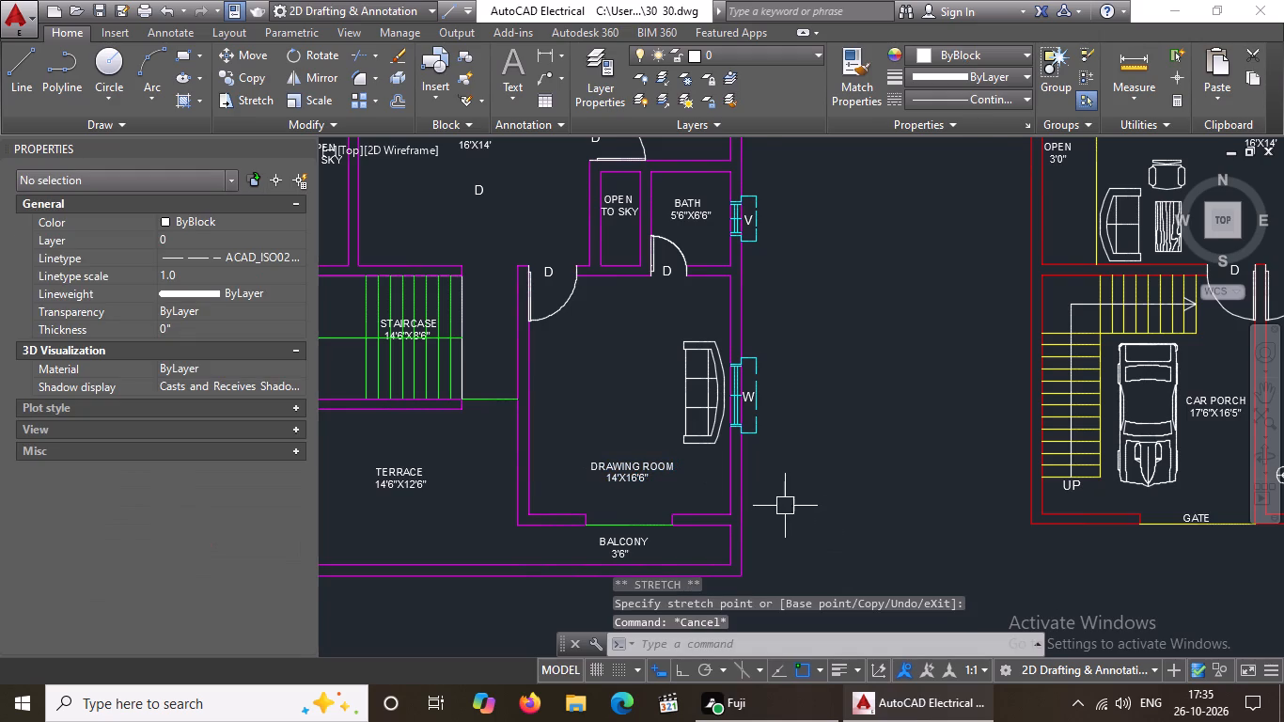
Copy the rectangular wooden table from the ground floor drawing room to just west of the first floor drawing room's sofa.
scroll(785, 506, "down", 1)
scroll(1183, 465, "up", 1)
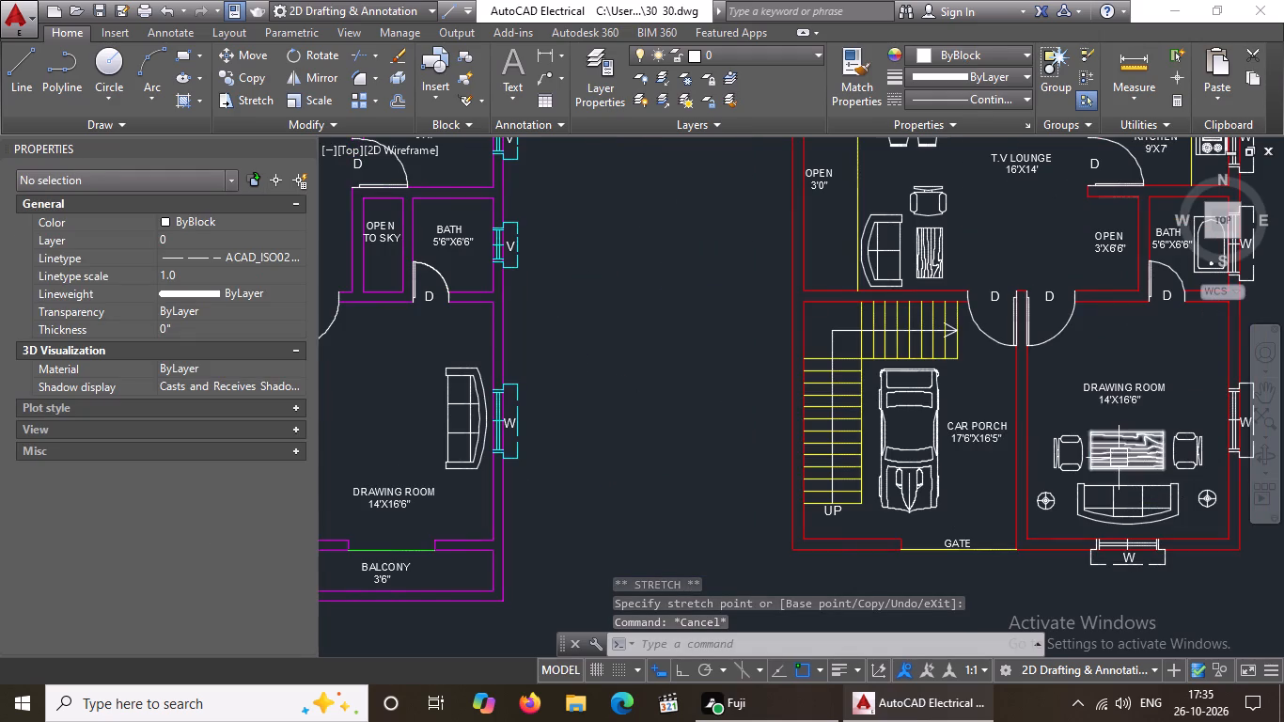
left_click(1119, 458)
left_click(259, 74)
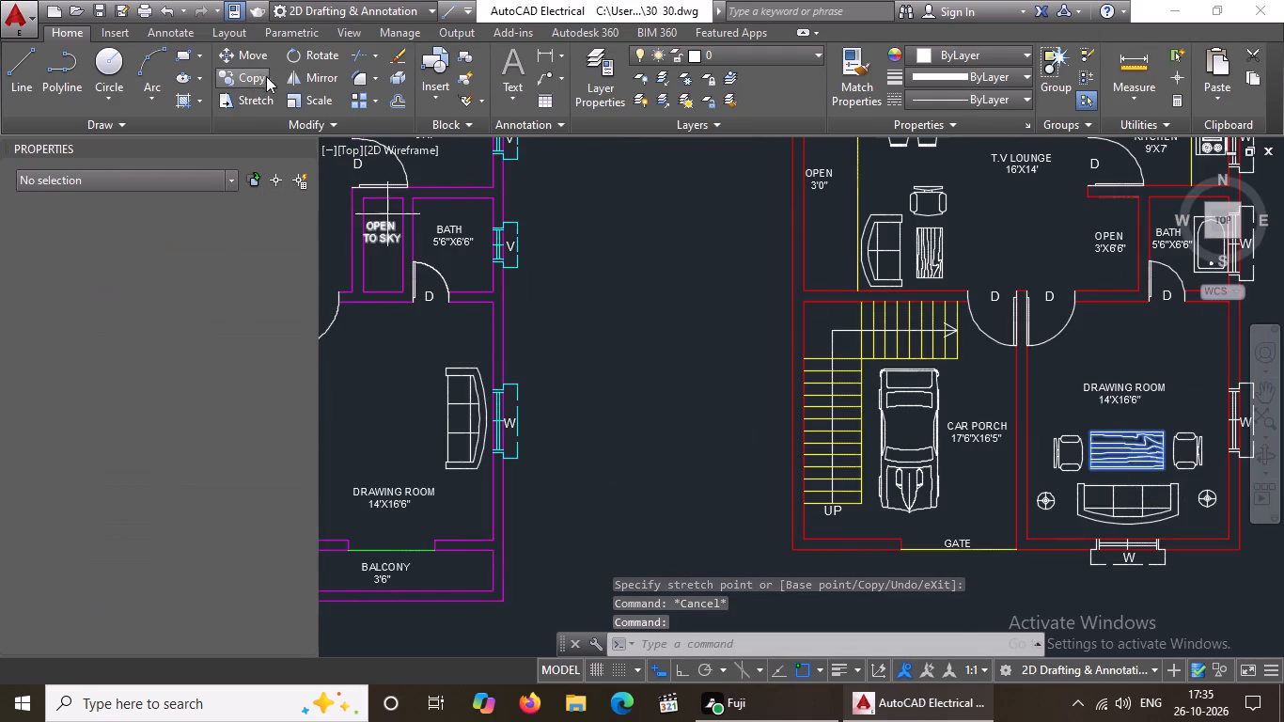
left_click(1124, 447)
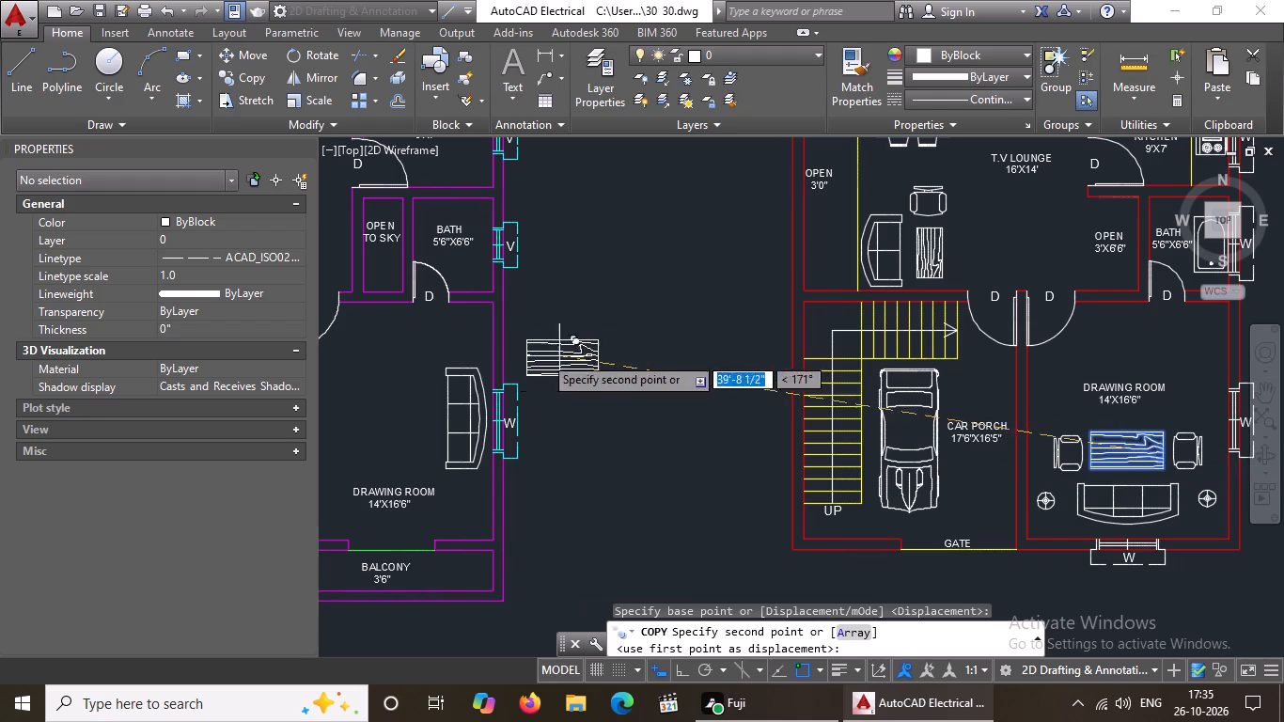
scroll(449, 370, "down", 2)
scroll(402, 393, "up", 3)
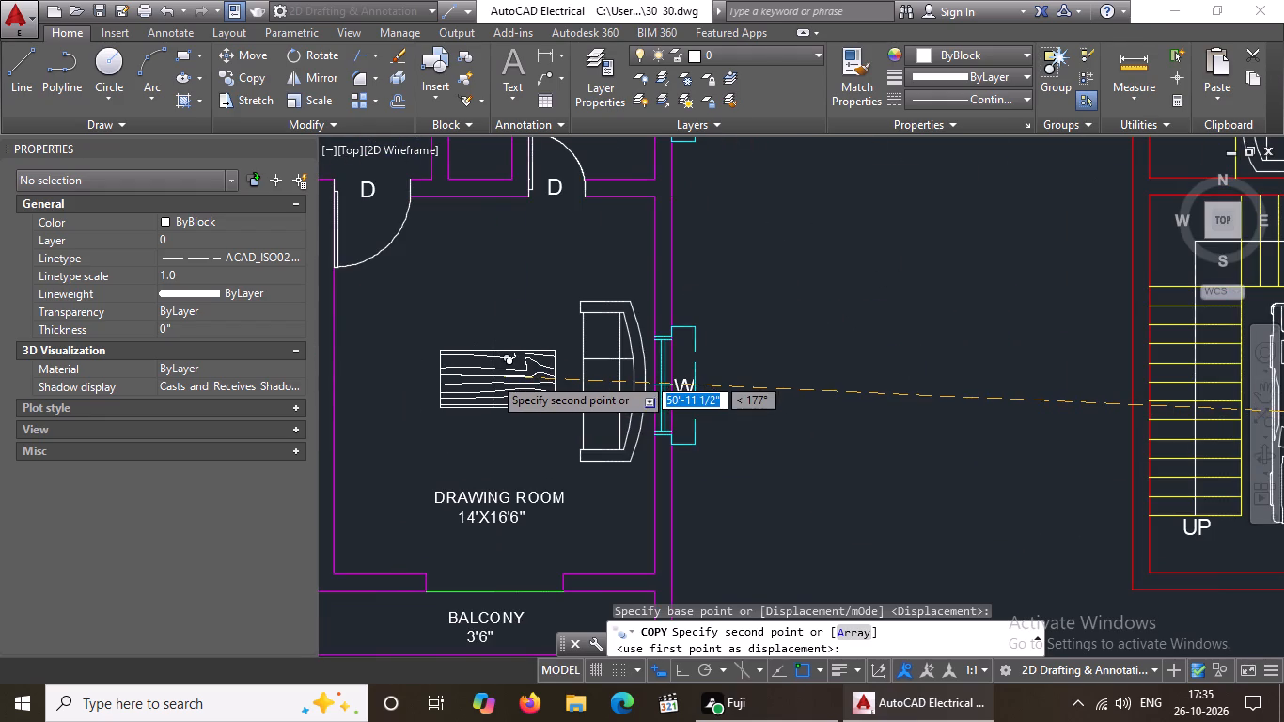
left_click(494, 375)
key("Escape")
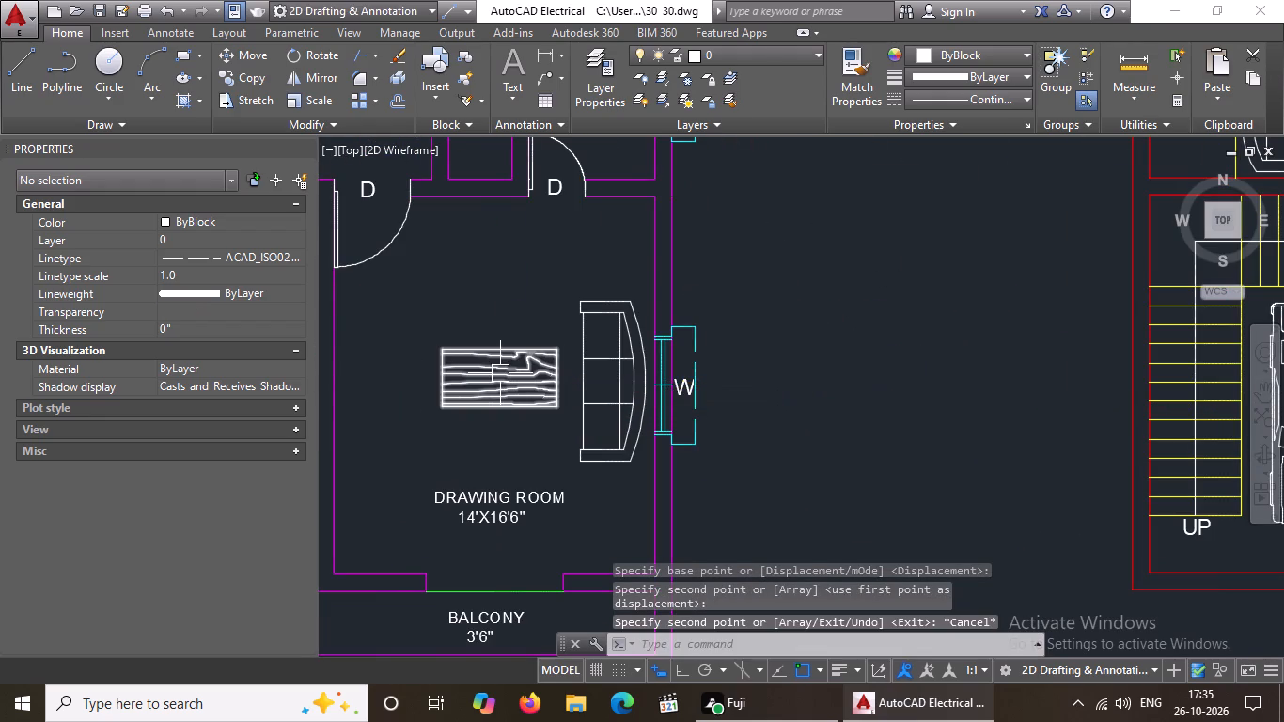
Rotate the copied wooden table to 90° with Ortho on, so it runs parallel to the sofa.
left_click(509, 370)
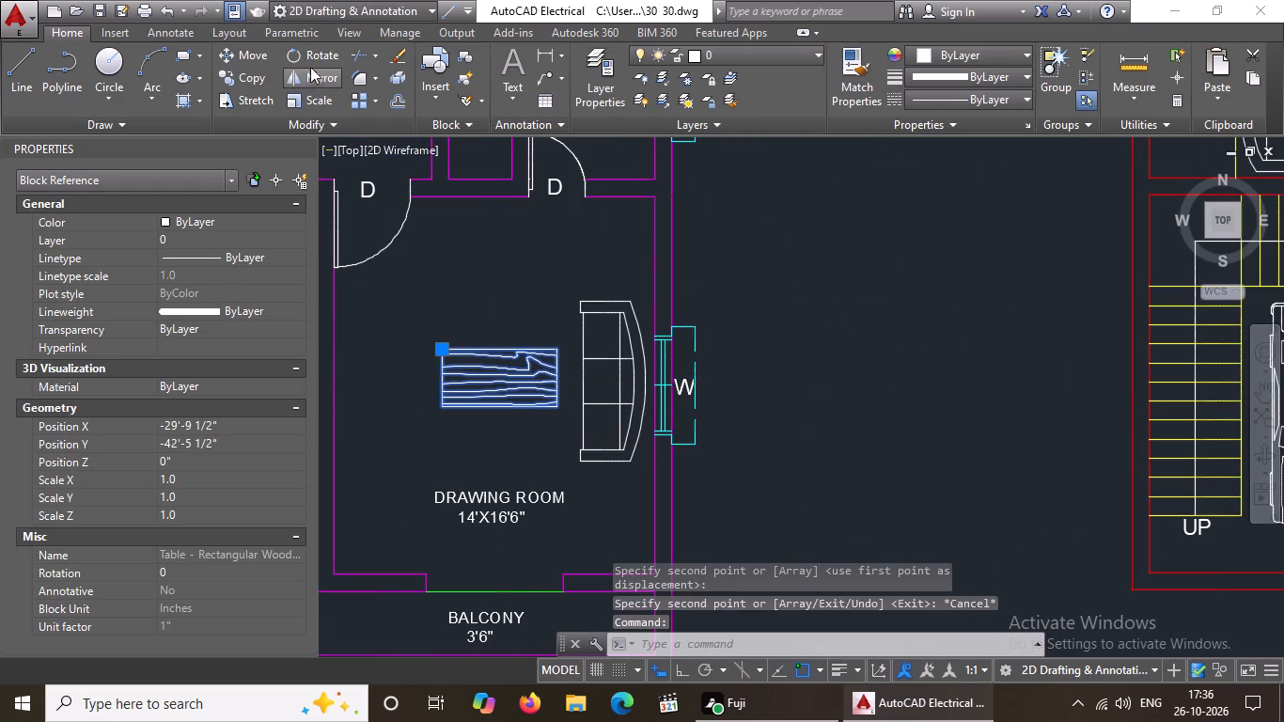
left_click(314, 53)
left_click(536, 384)
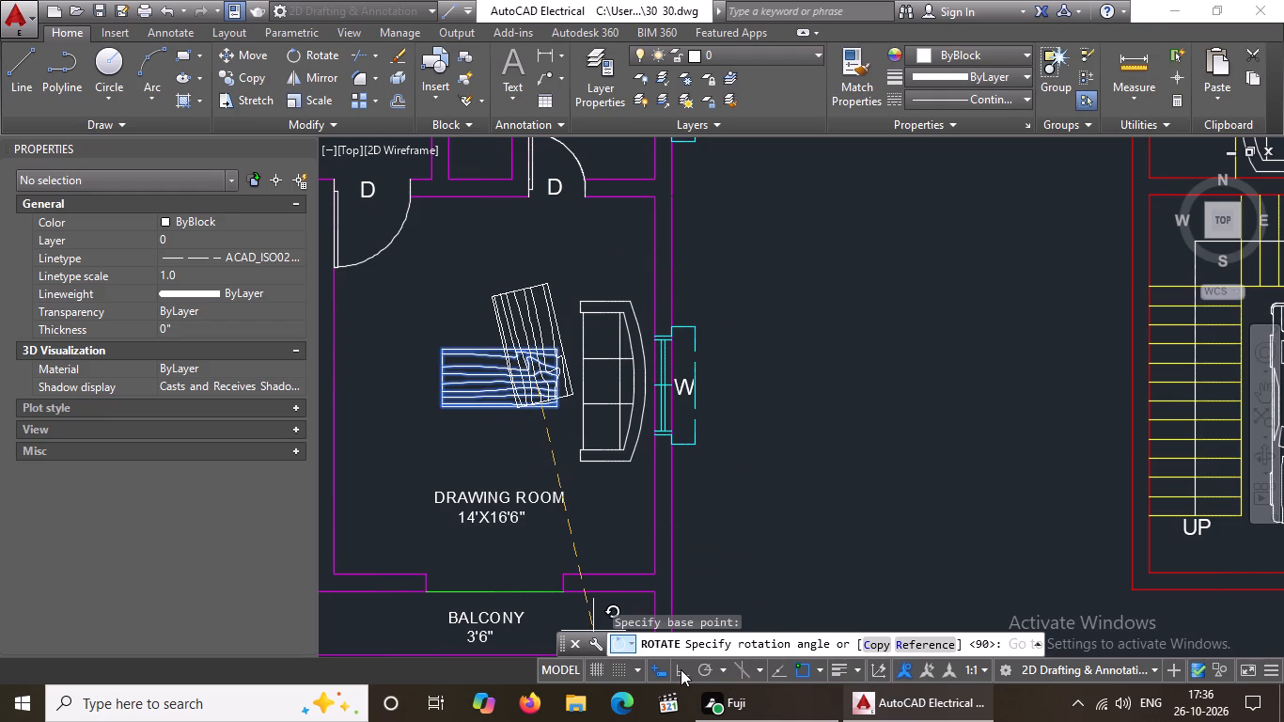
left_click(681, 669)
left_click(488, 265)
Move the rotated table about 1'-9" north to sit alongside the first floor drawing room's sofa and deselect it.
left_click(542, 426)
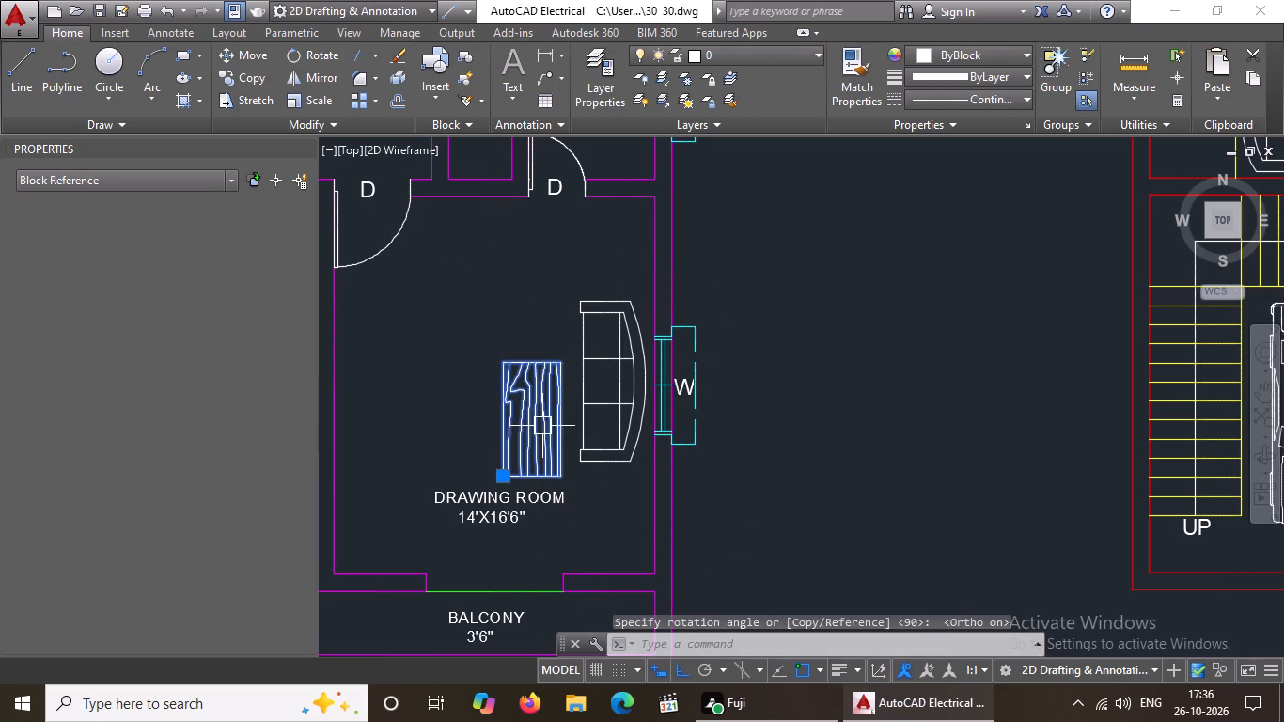
left_click(507, 478)
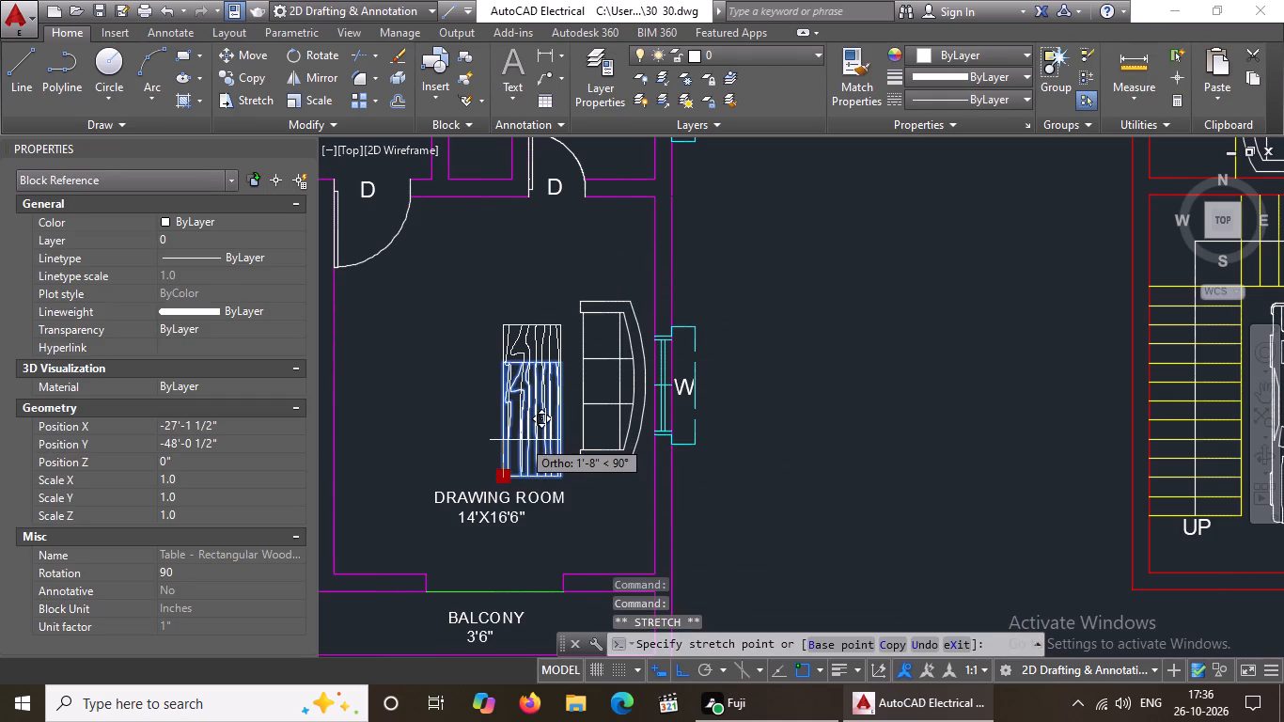
left_click(525, 436)
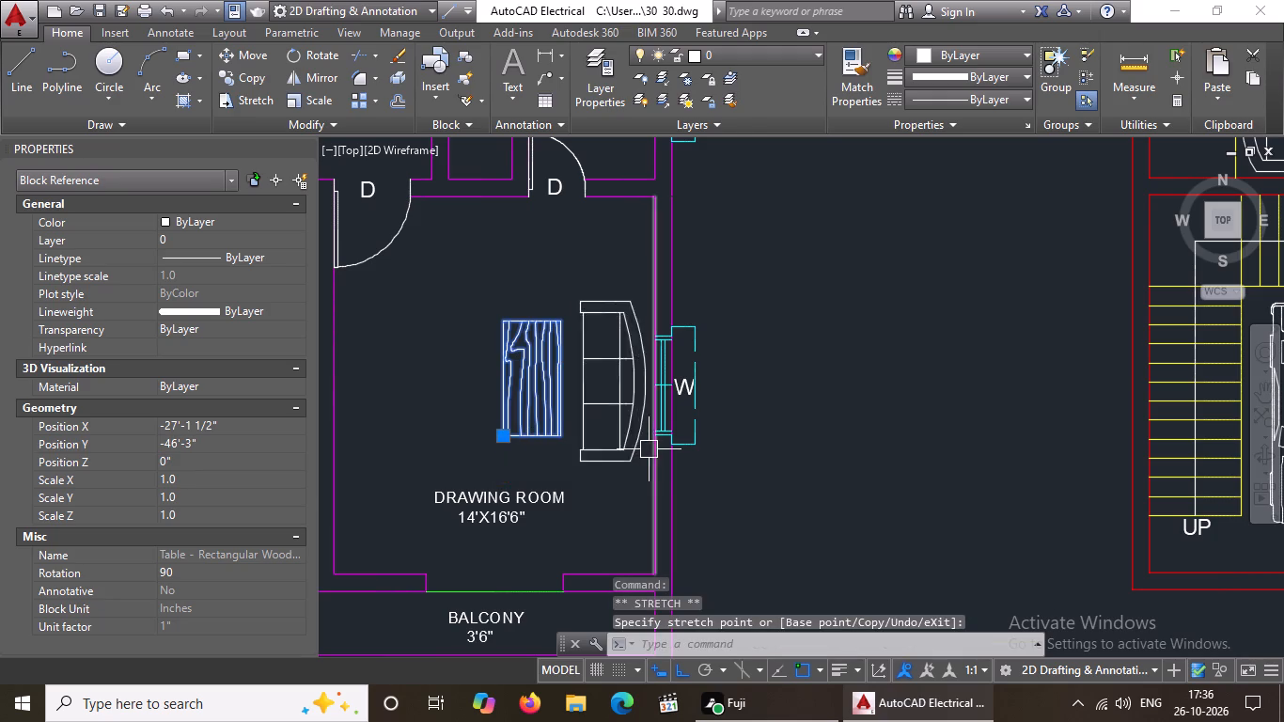
scroll(651, 448, "down", 2)
key("Escape")
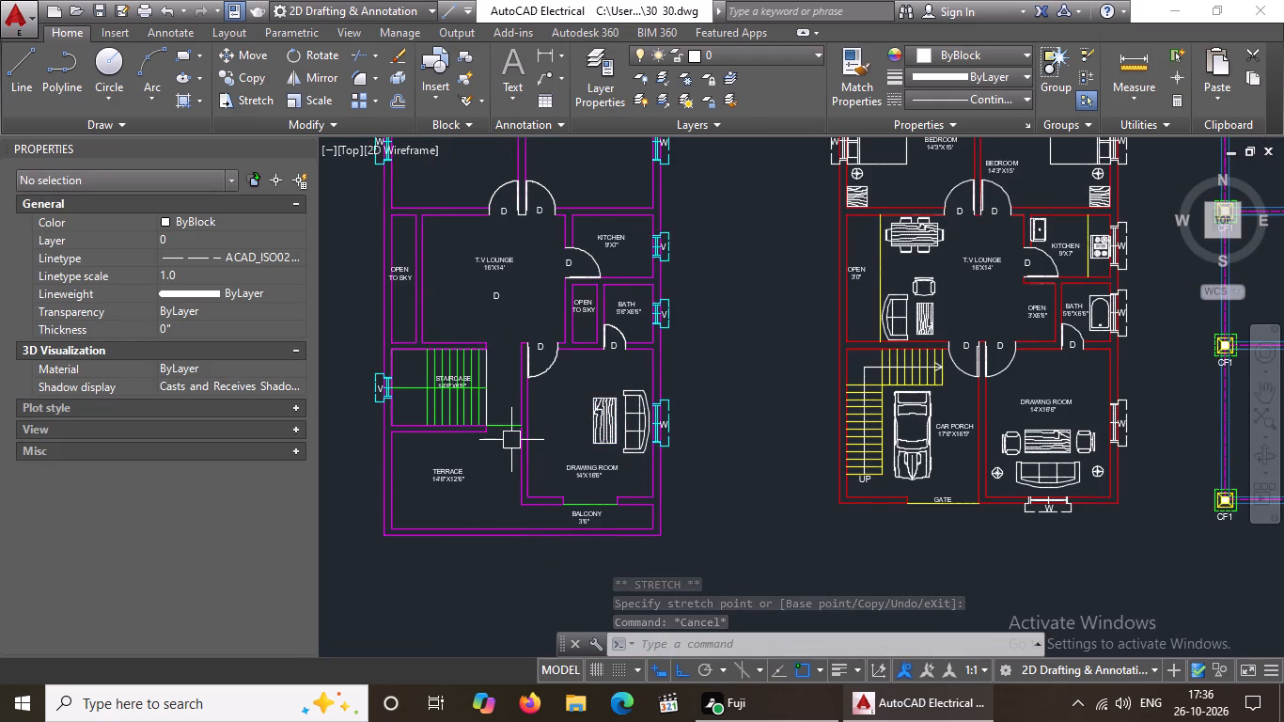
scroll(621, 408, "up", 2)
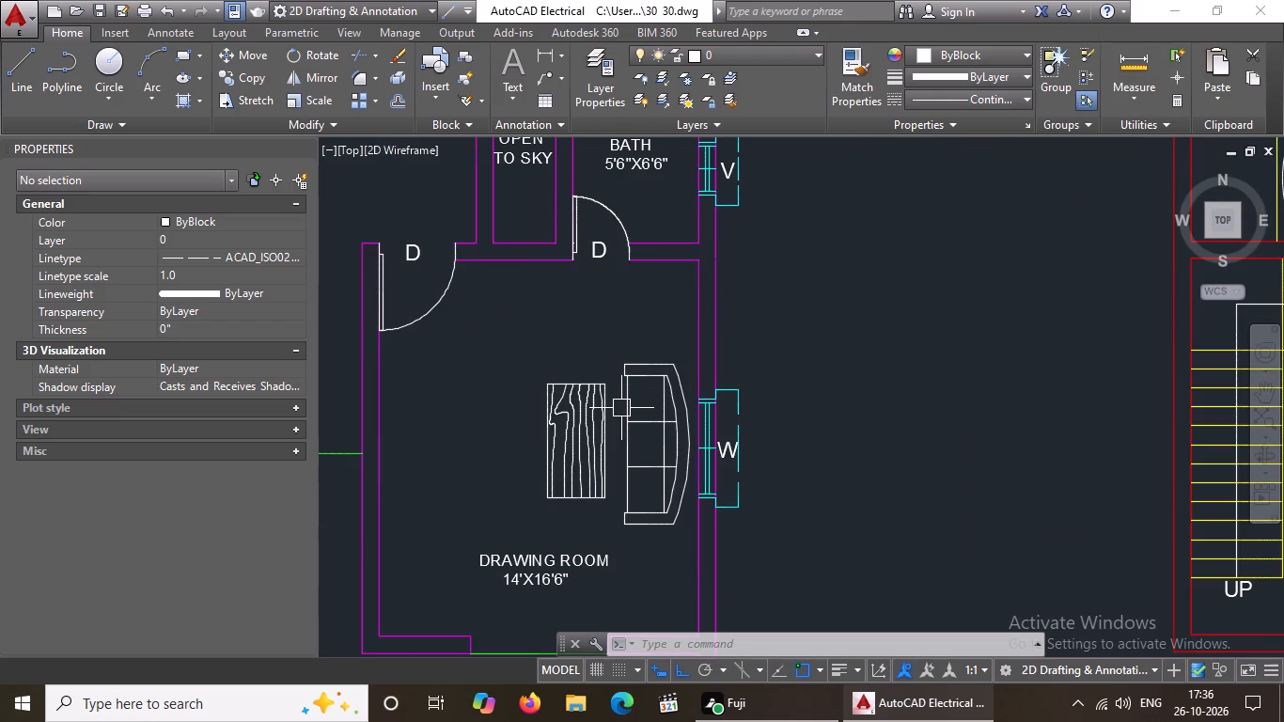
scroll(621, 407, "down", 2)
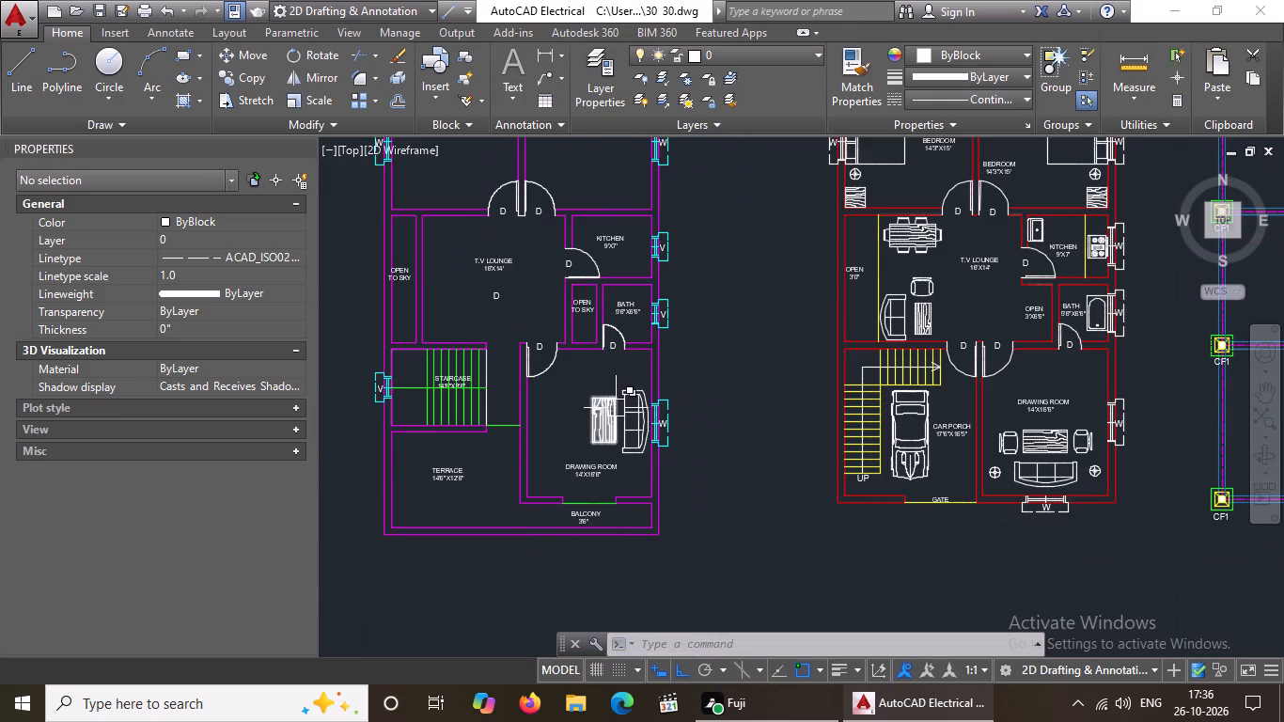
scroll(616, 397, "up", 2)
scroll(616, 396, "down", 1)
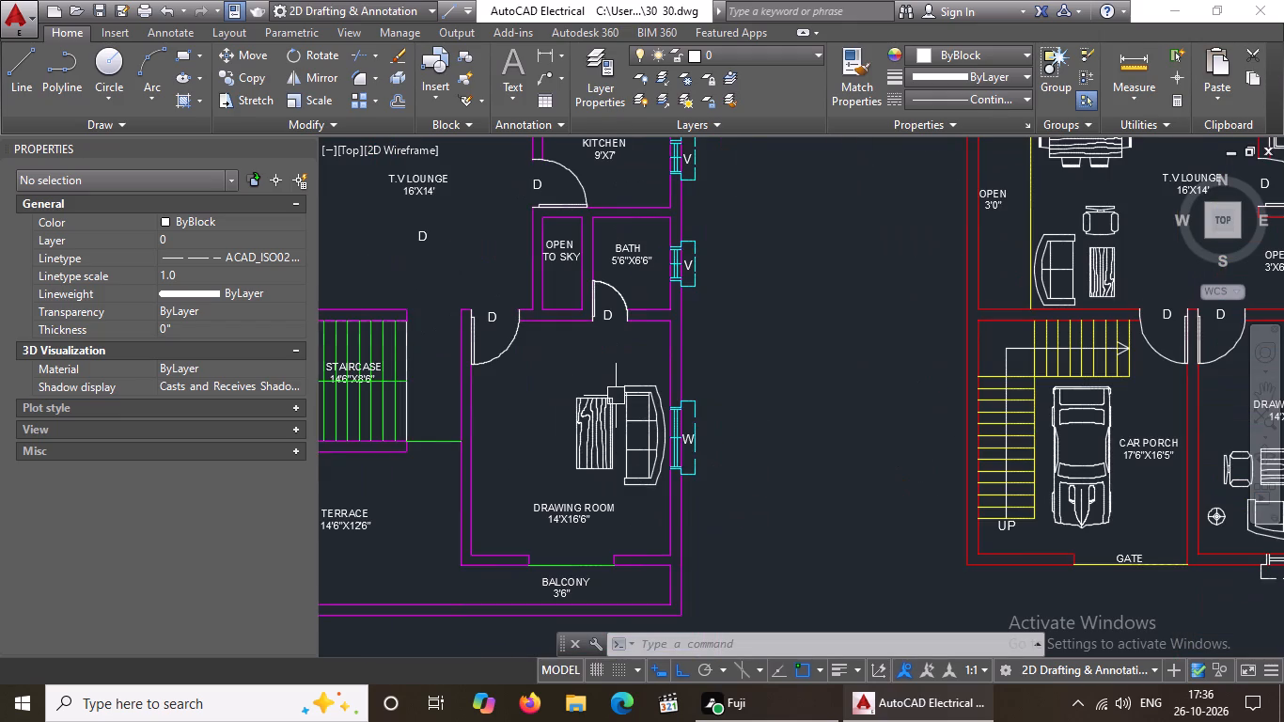
Copy the chair west of the ground floor drawing room's table to just north of the first floor drawing room's table, with Ortho off.
scroll(1211, 457, "down", 1)
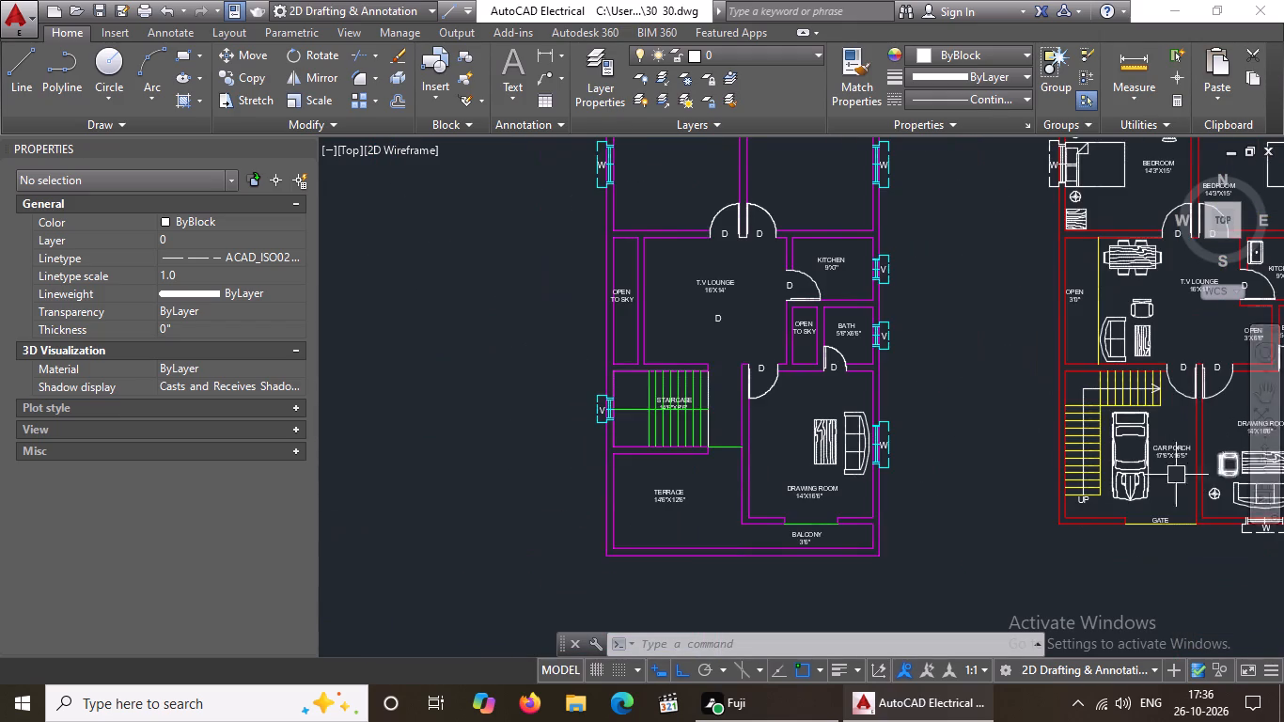
scroll(1172, 475, "down", 1)
scroll(1182, 466, "up", 1)
scroll(899, 444, "down", 1)
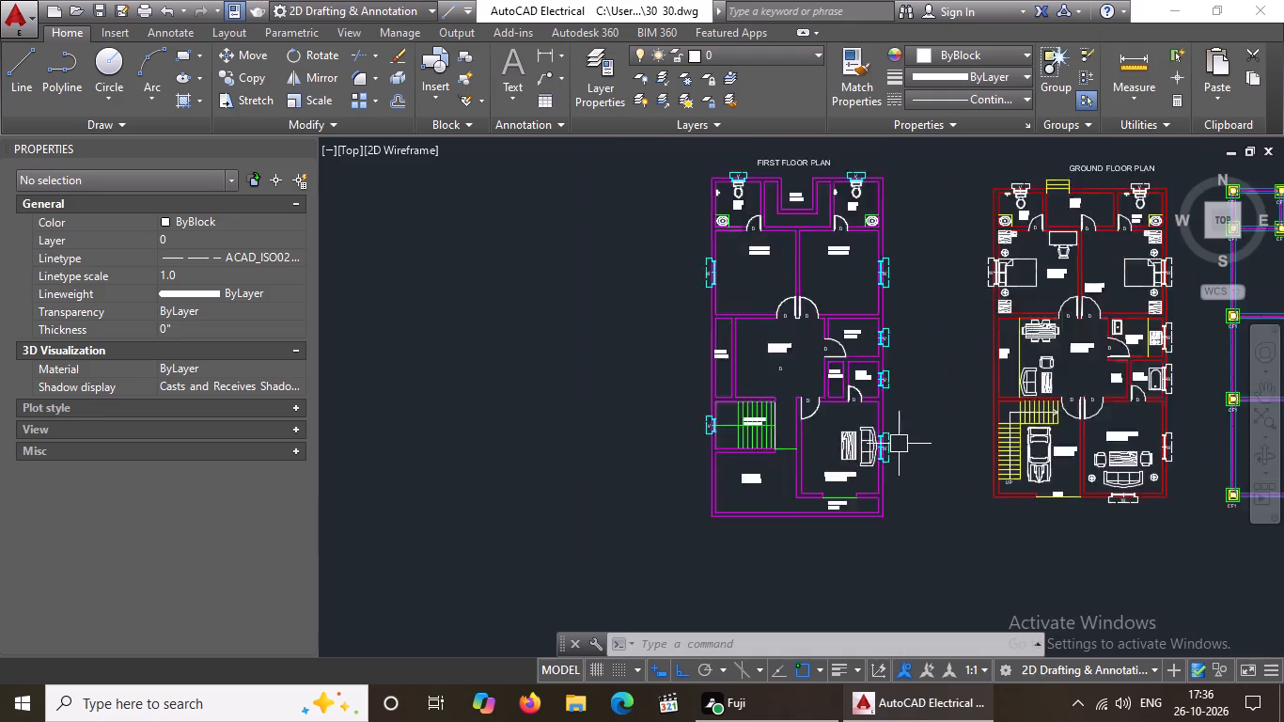
scroll(899, 444, "down", 1)
scroll(1059, 430, "up", 3)
left_click(1010, 467)
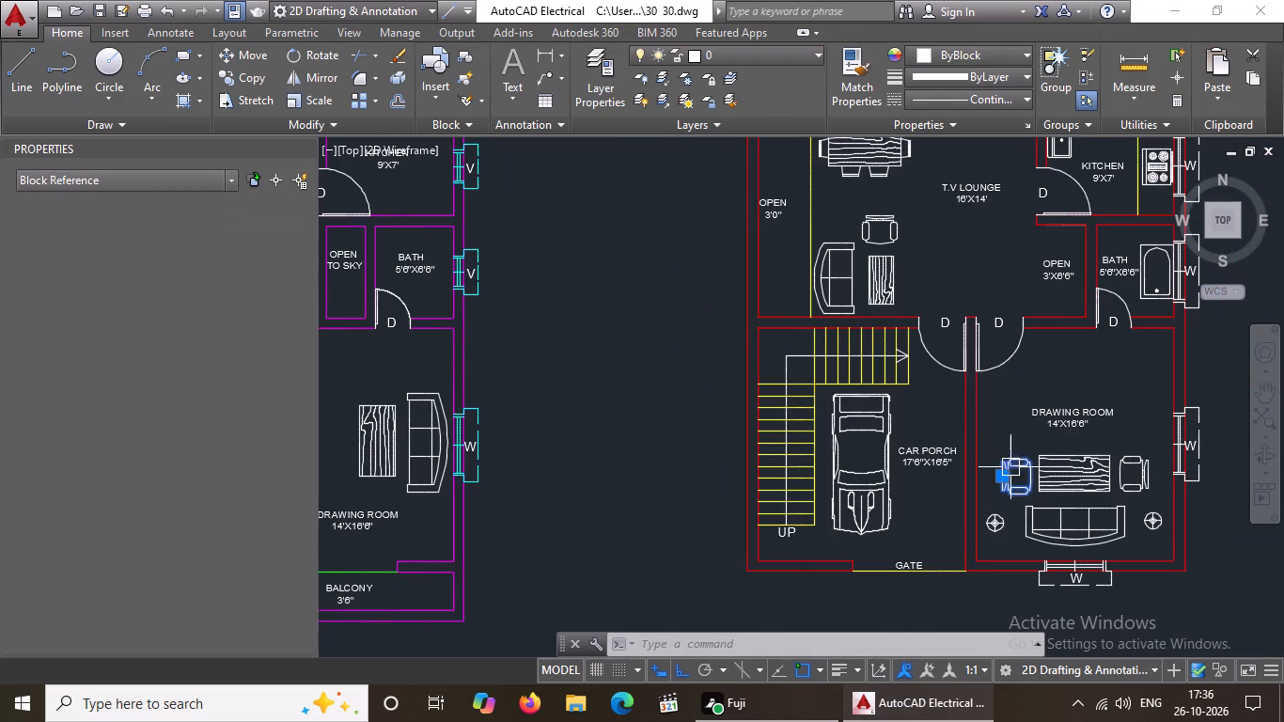
left_click(242, 73)
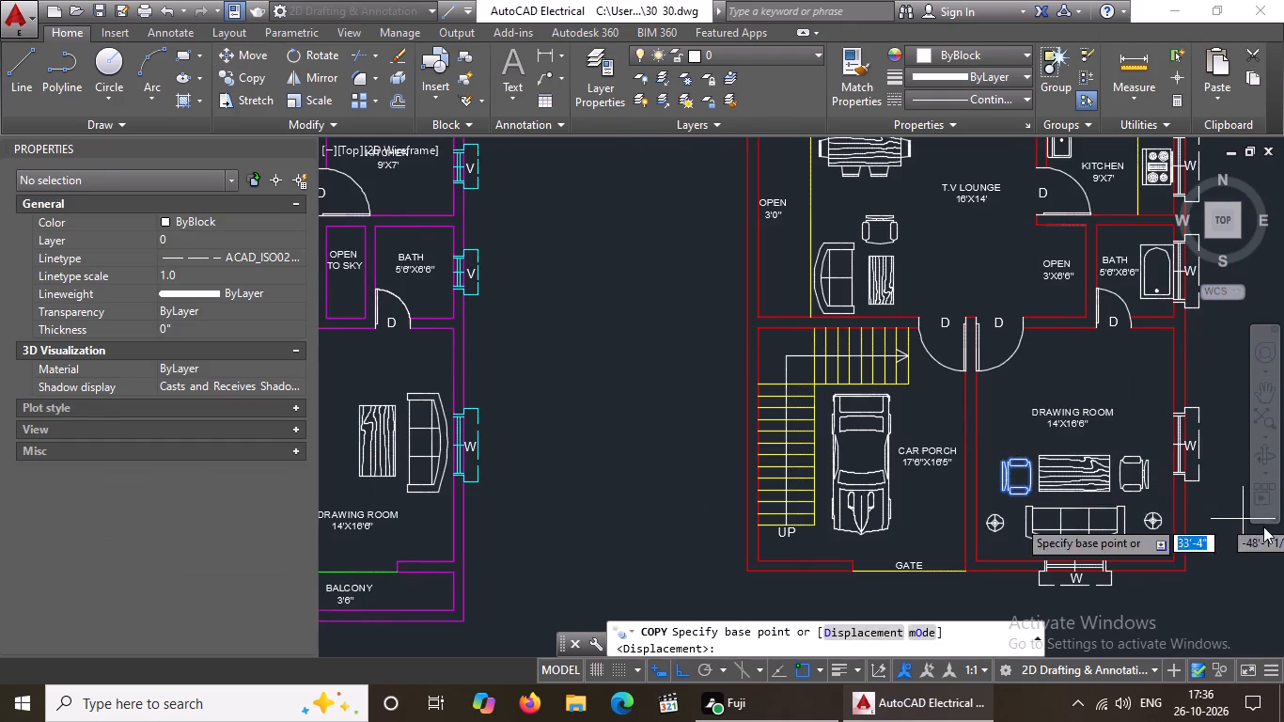
left_click(1015, 479)
scroll(594, 382, "down", 3)
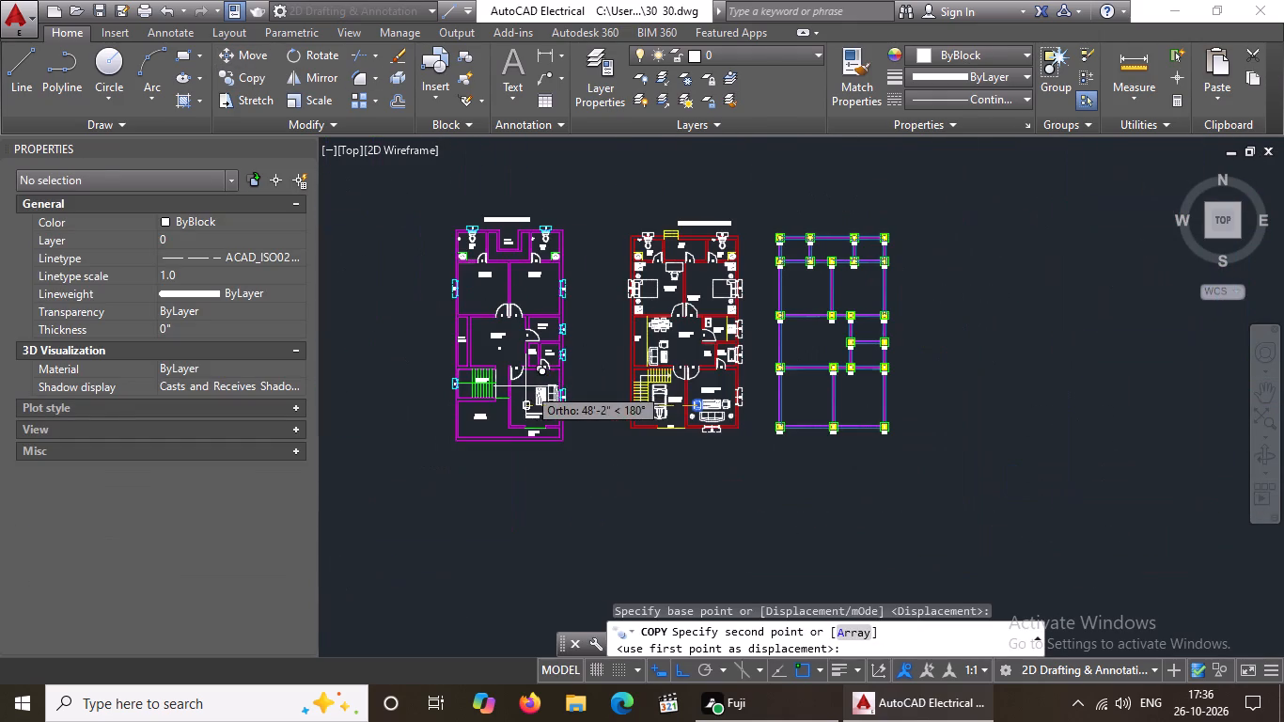
scroll(529, 385, "up", 2)
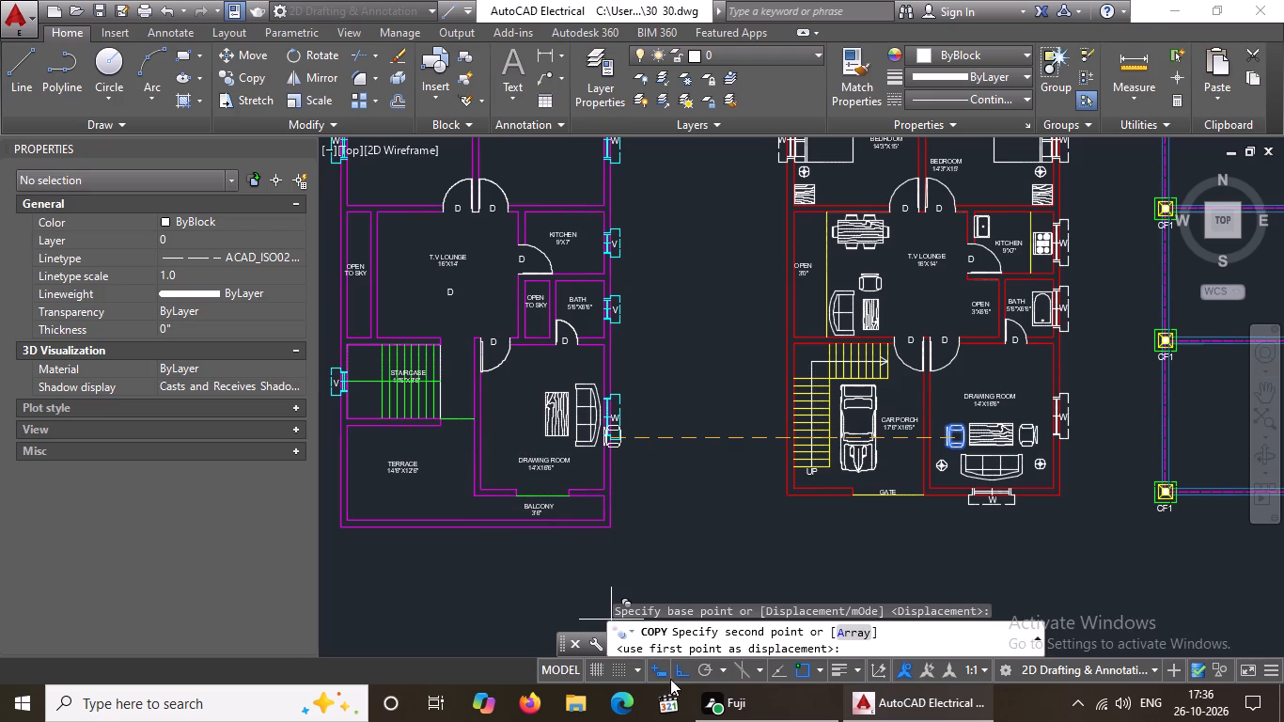
left_click(684, 673)
scroll(560, 373, "up", 2)
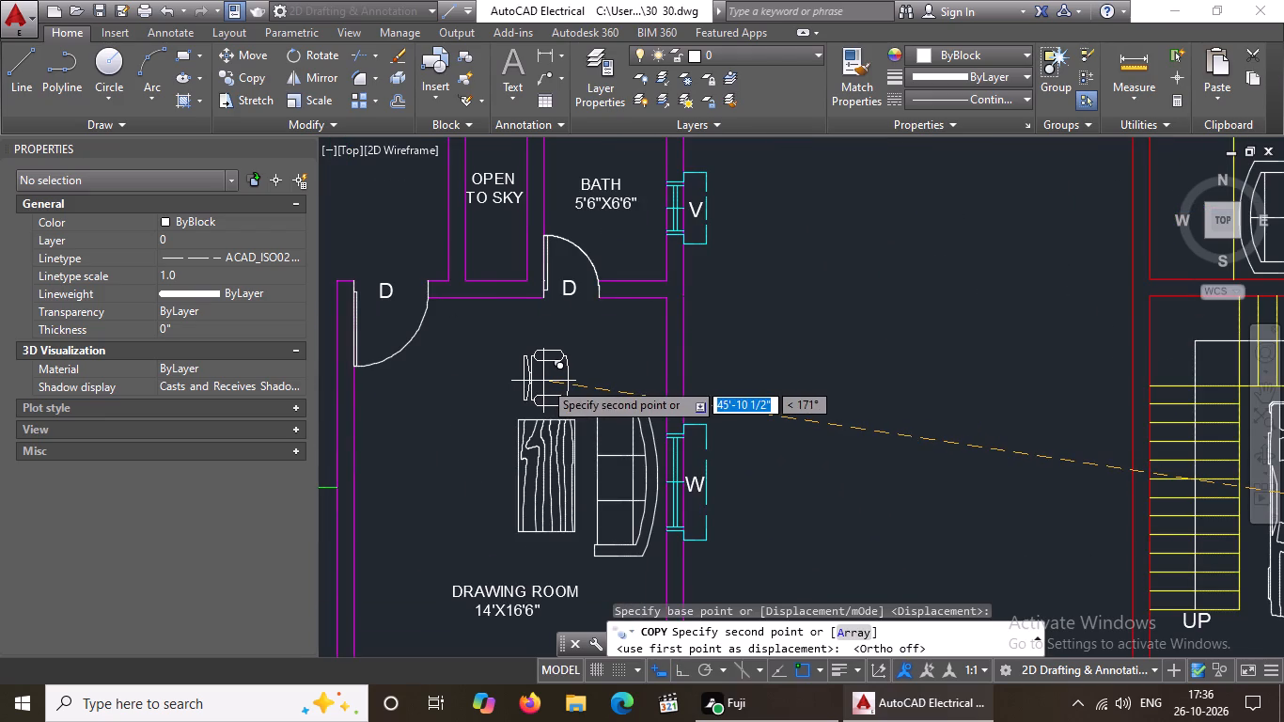
left_click(543, 381)
key("Escape")
Rotate the copied chair to 0° with Ortho on, so its back faces north and its seat faces the wooden table.
left_click(523, 376)
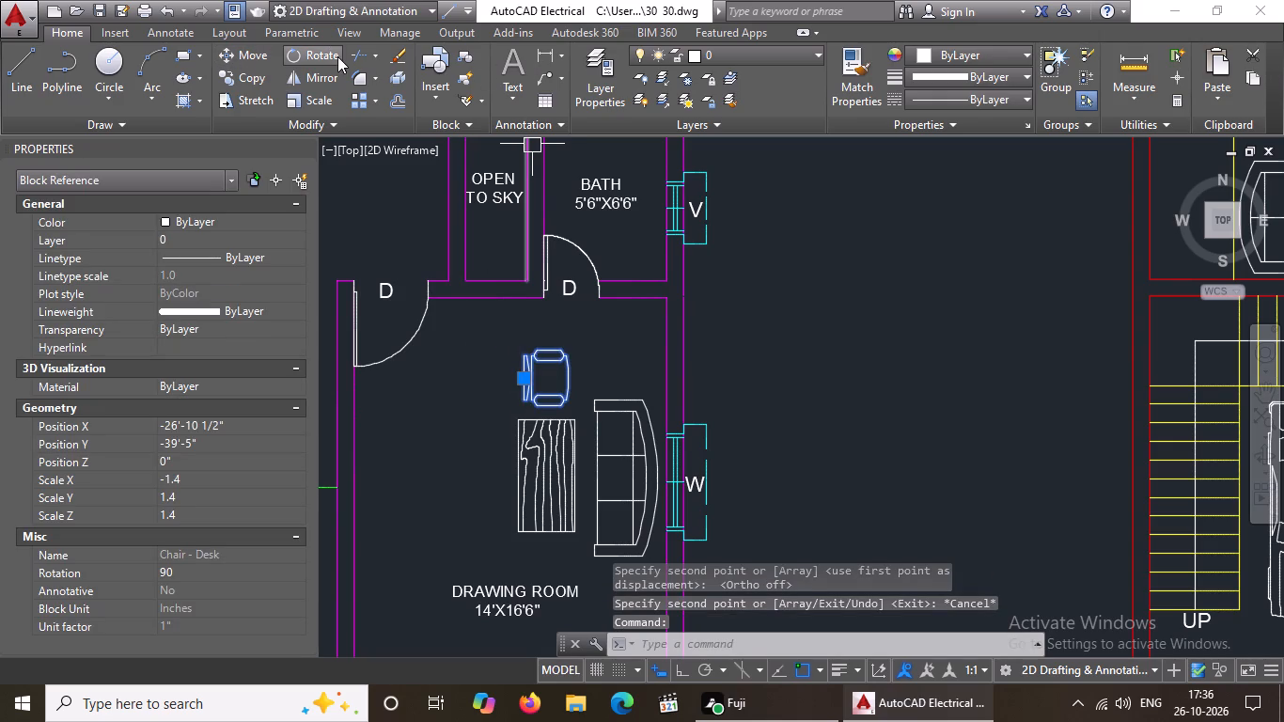
left_click(323, 54)
left_click(549, 386)
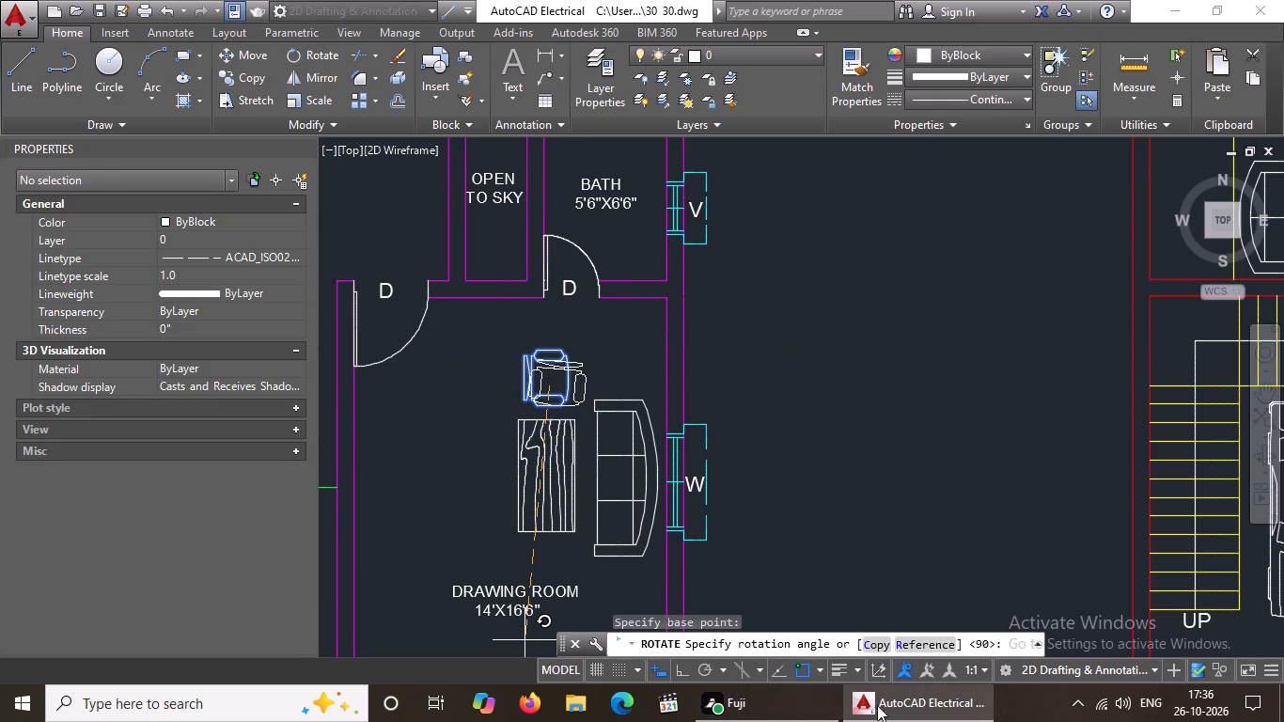
left_click(678, 664)
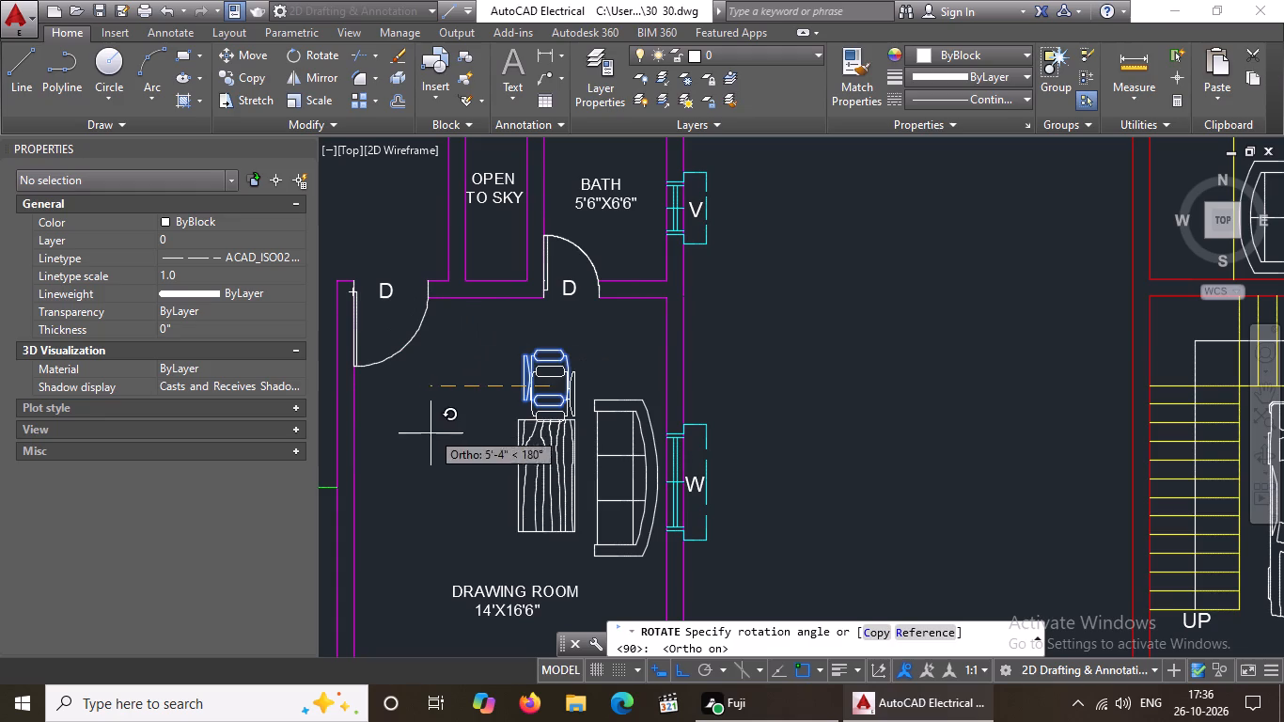
left_click(433, 524)
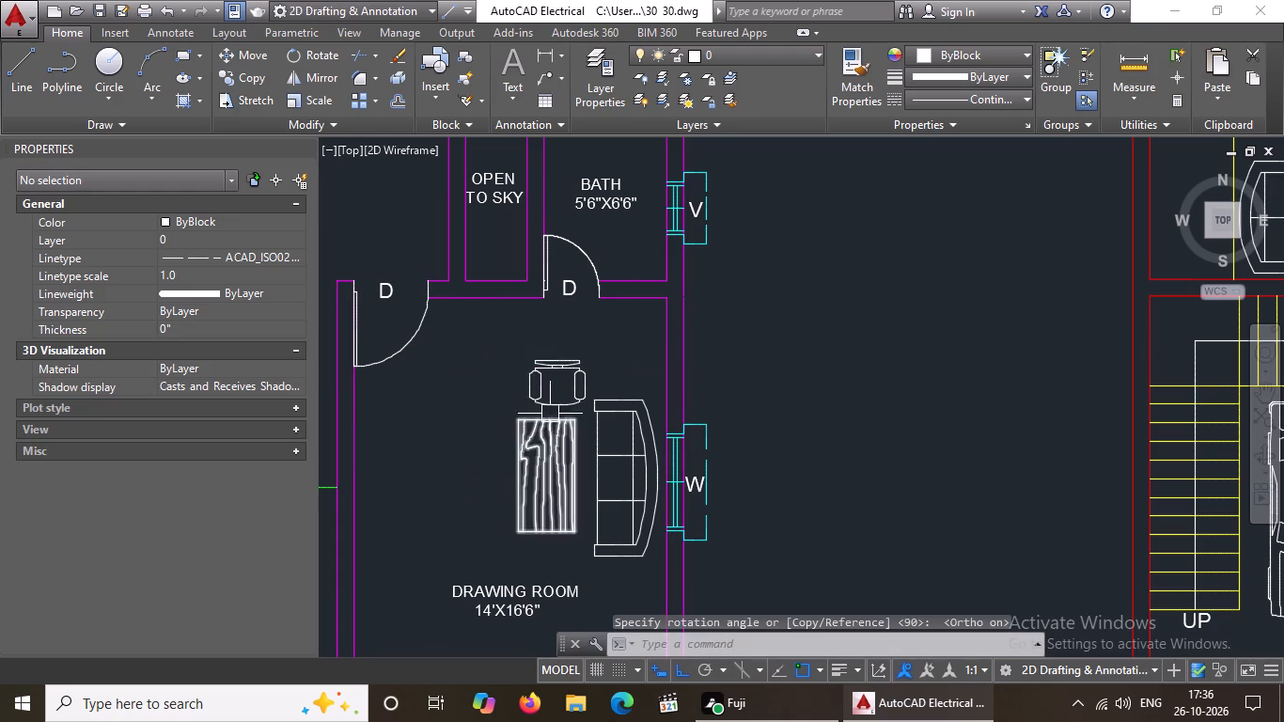
Move the rotated chair about 5 1/2" west to centre it on the wooden table's north end and deselect it.
left_click(577, 369)
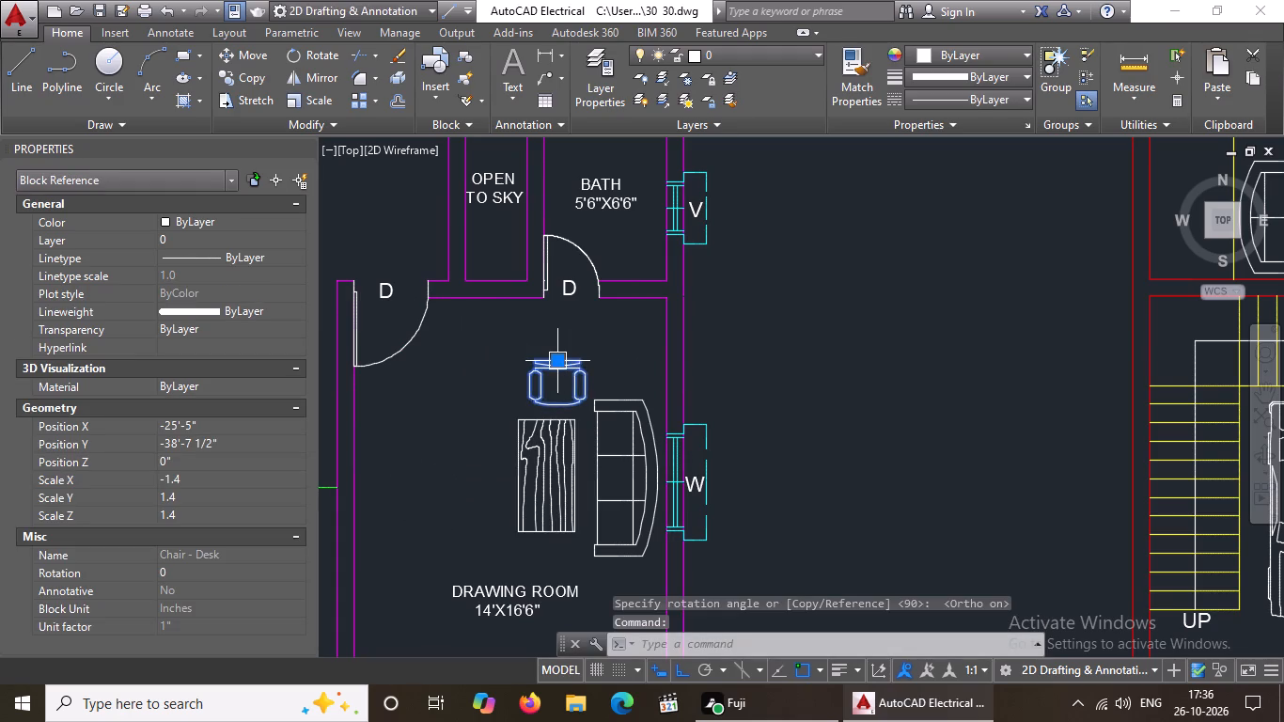
left_click(557, 356)
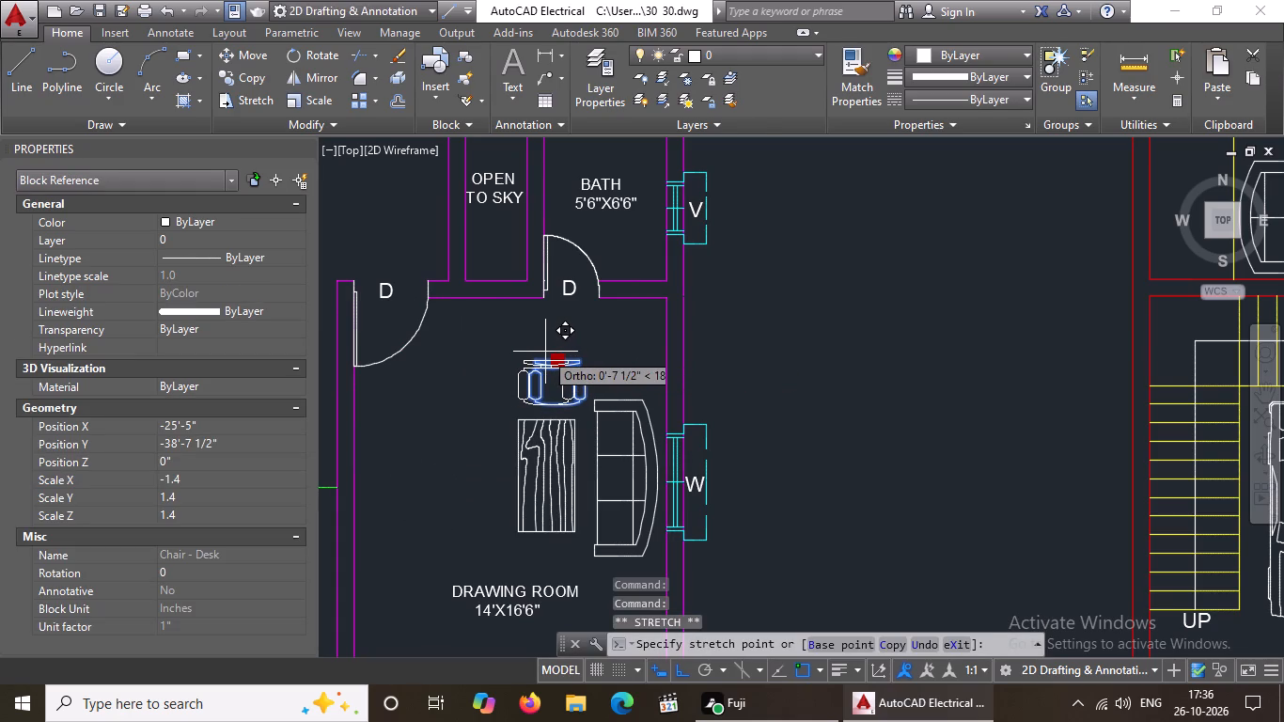
left_click(546, 351)
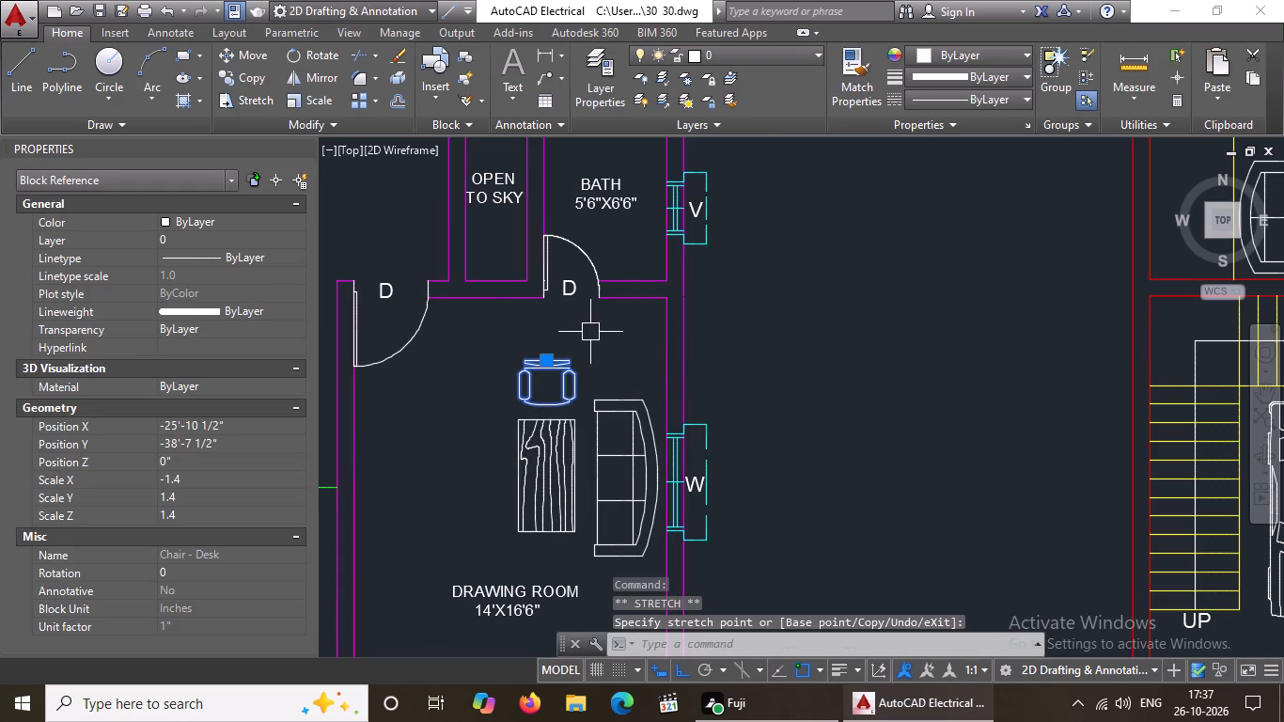
scroll(603, 320, "down", 6)
key("Escape")
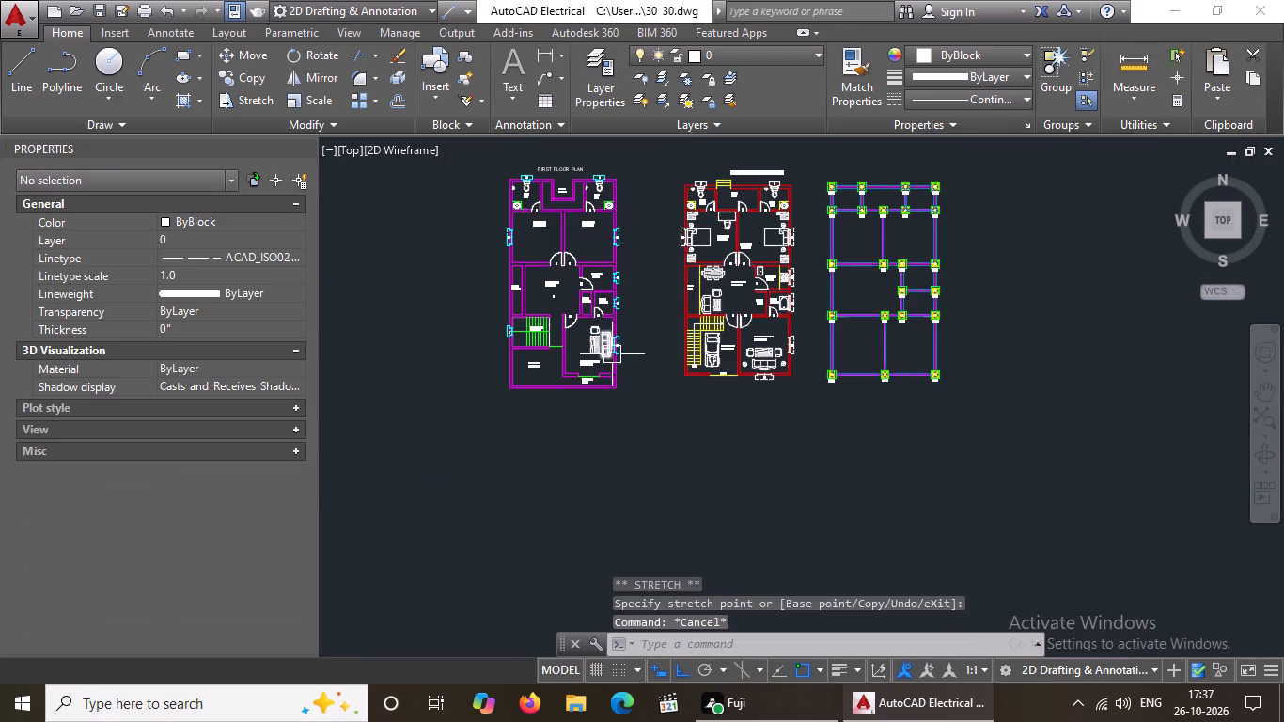
scroll(578, 307, "up", 2)
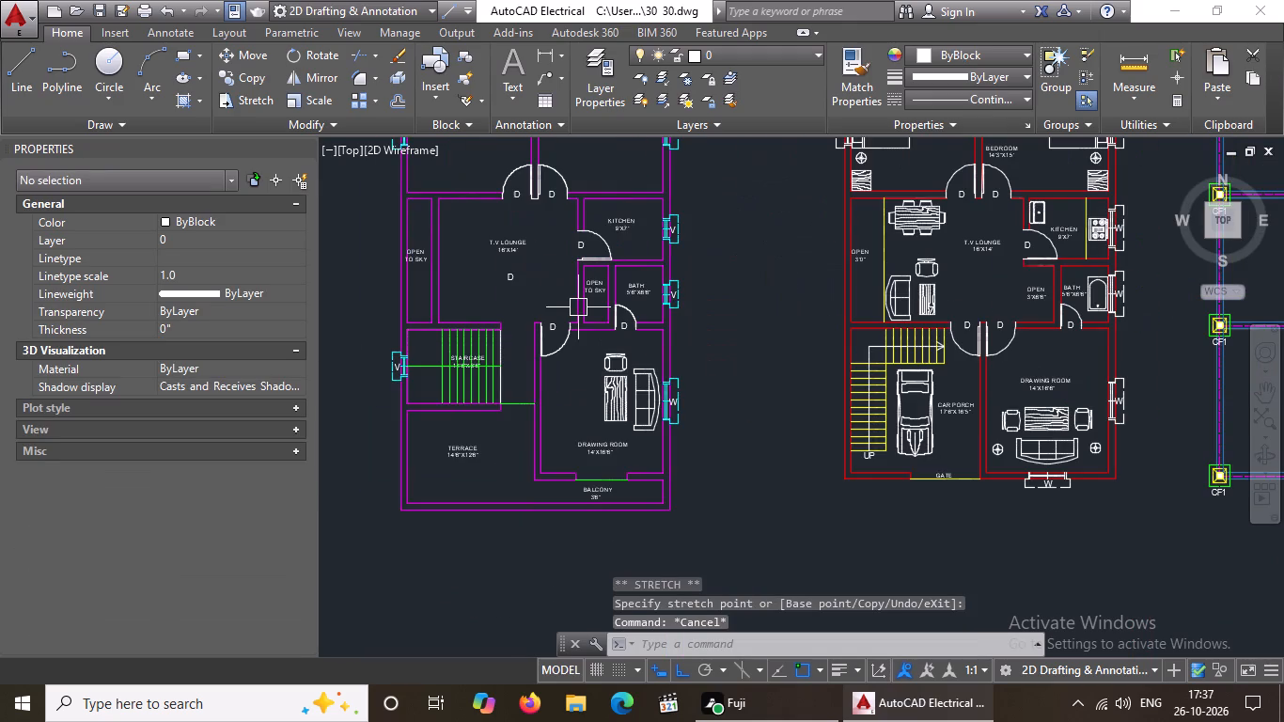
key("Escape")
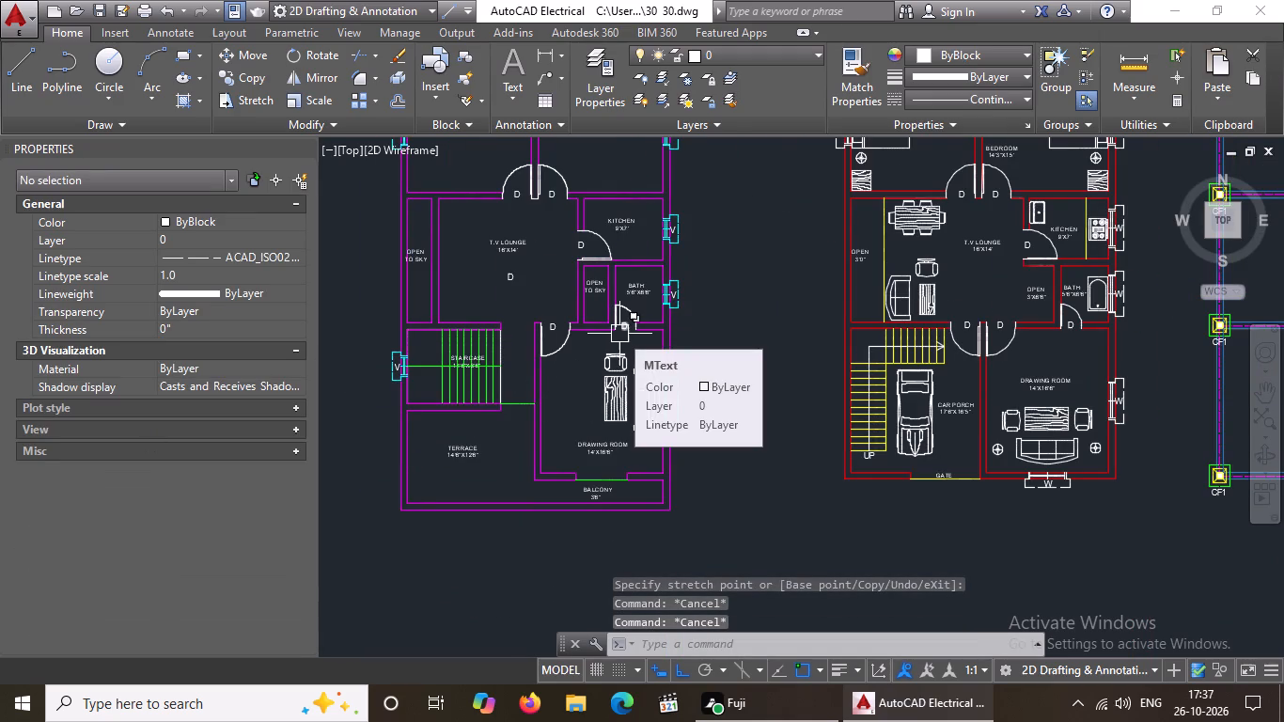
Move the first floor BATH 5'6"X6'6" label straight south to the door end of the bath and deselect it.
scroll(618, 250, "up", 1)
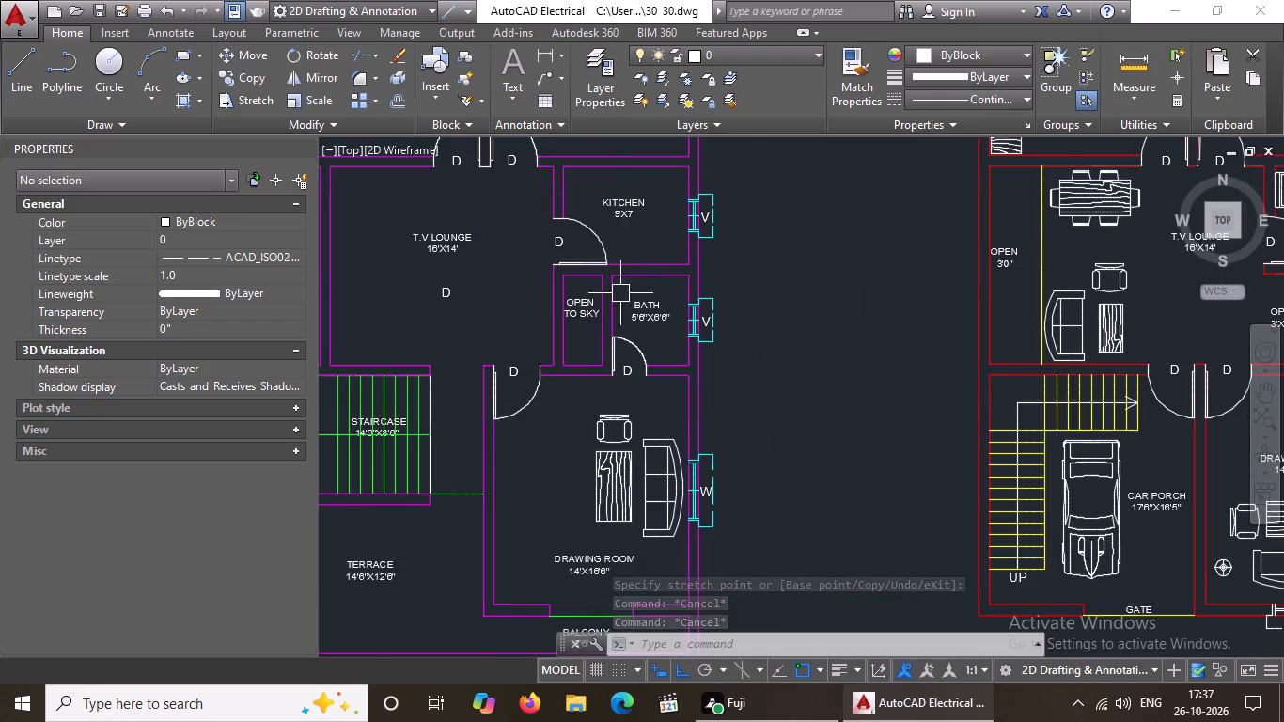
scroll(665, 348, "up", 2)
scroll(662, 337, "down", 3)
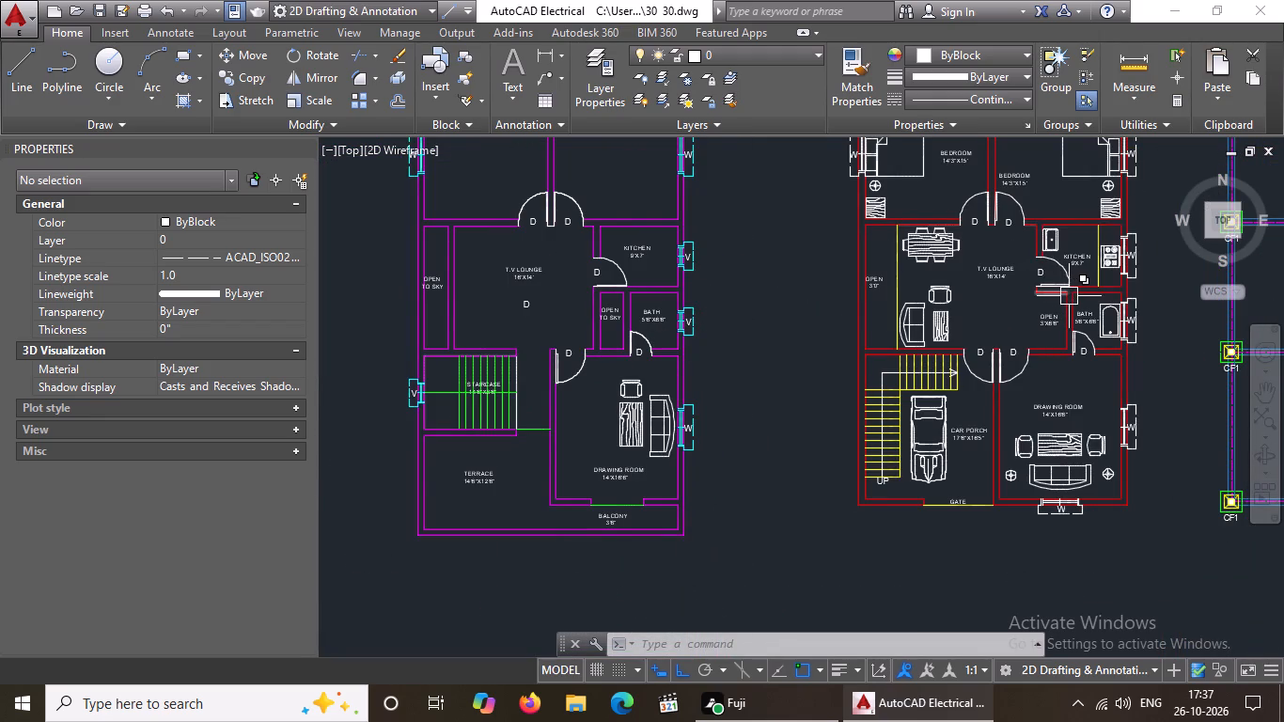
scroll(449, 284, "down", 1)
middle_click_drag(456, 307, 456, 324)
scroll(385, 364, "up", 2)
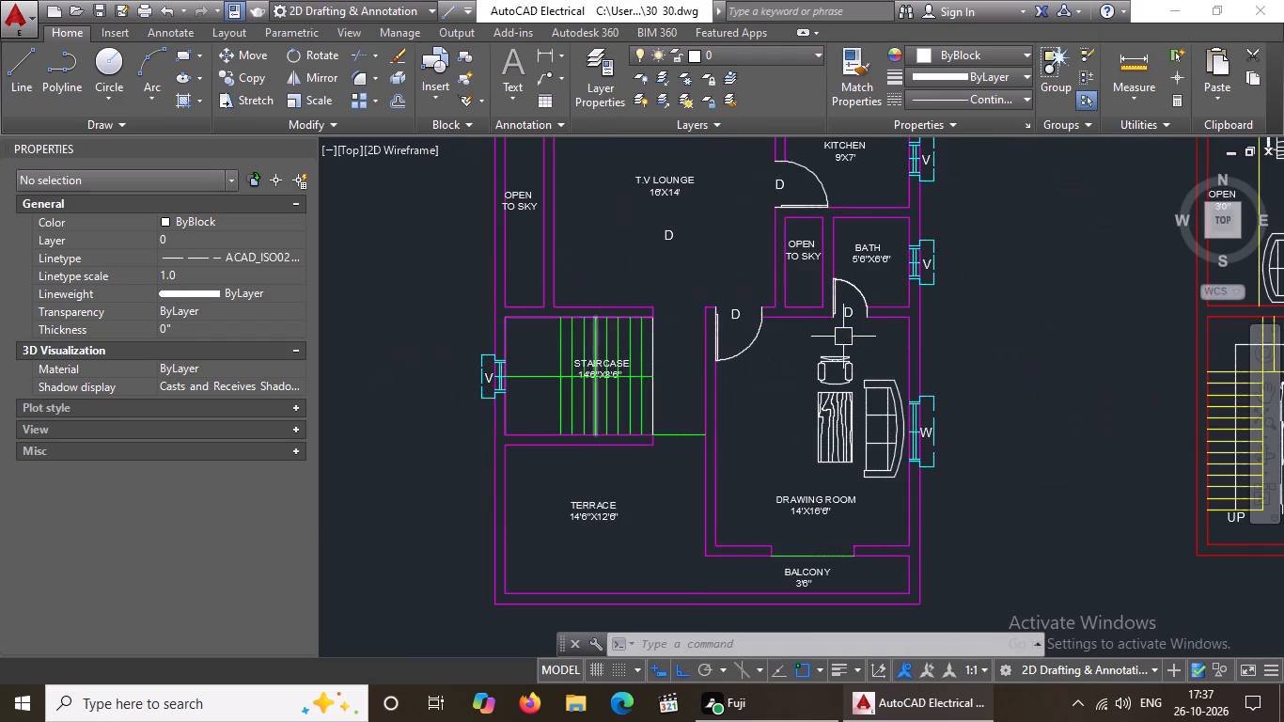
scroll(894, 275, "up", 2)
left_click(843, 244)
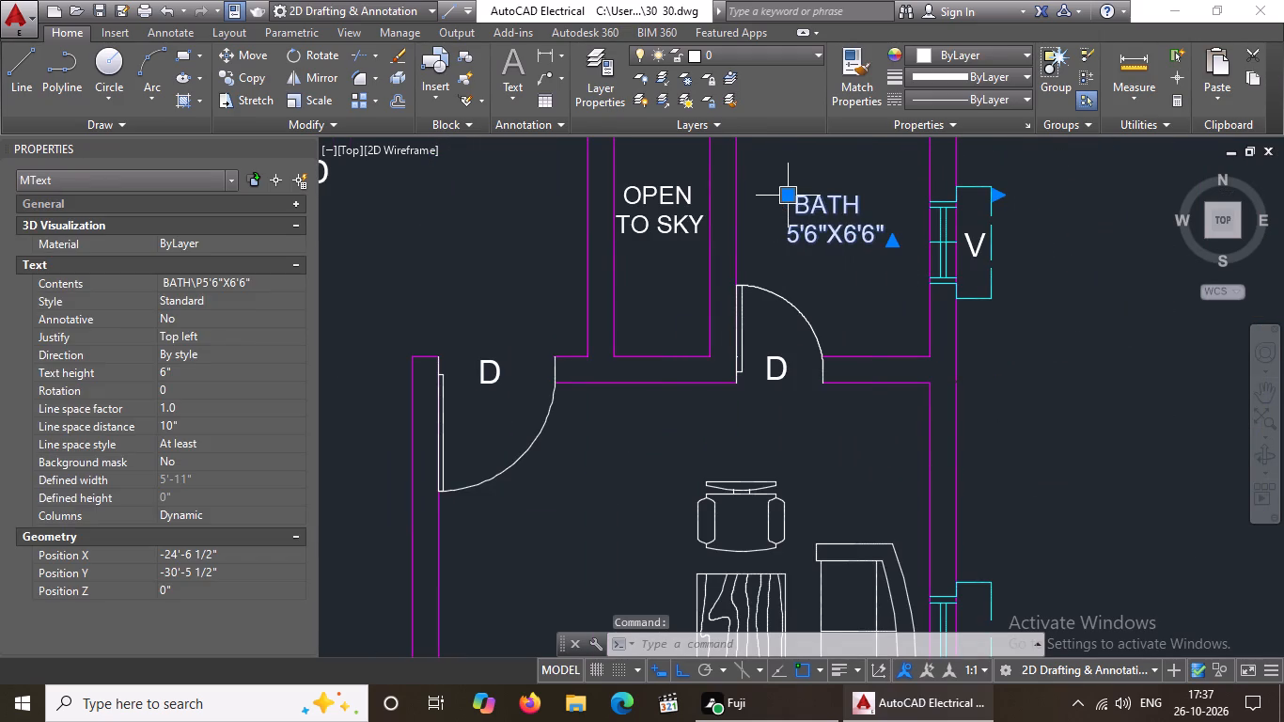
left_click(799, 184)
left_click(785, 194)
left_click_drag(788, 193, 779, 200)
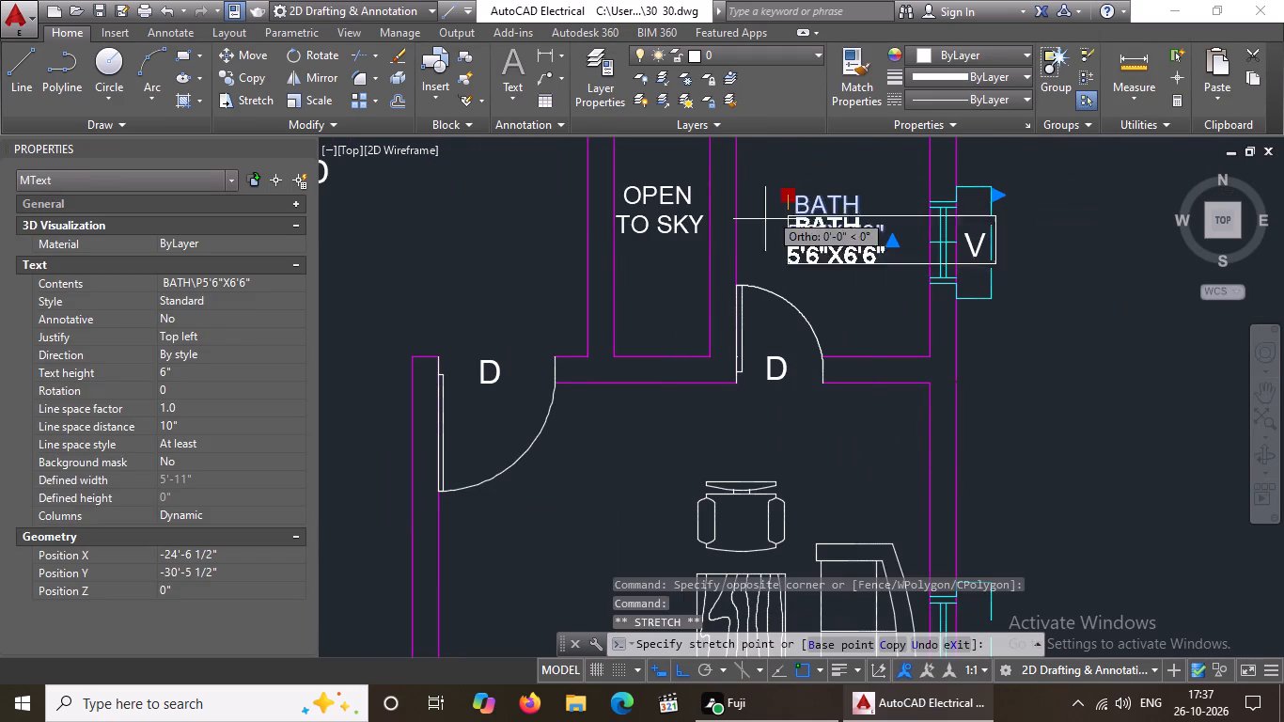
left_click(703, 310)
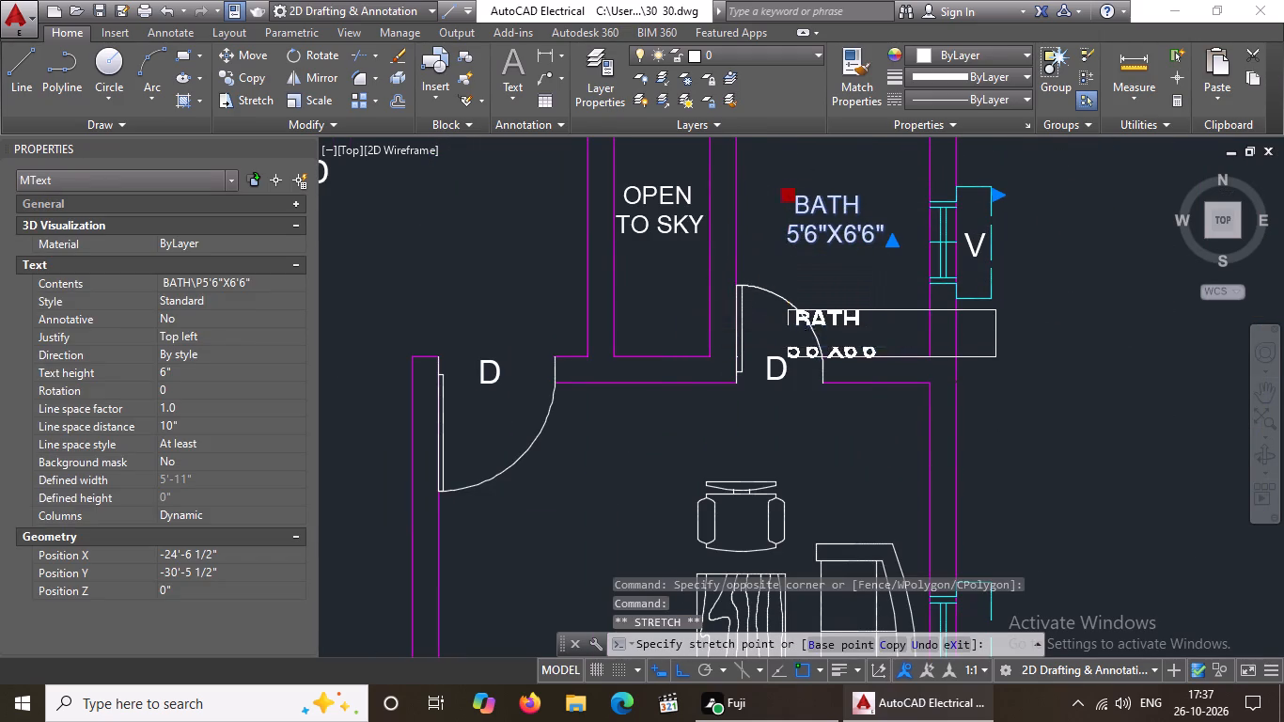
scroll(860, 330, "down", 3)
key("Escape")
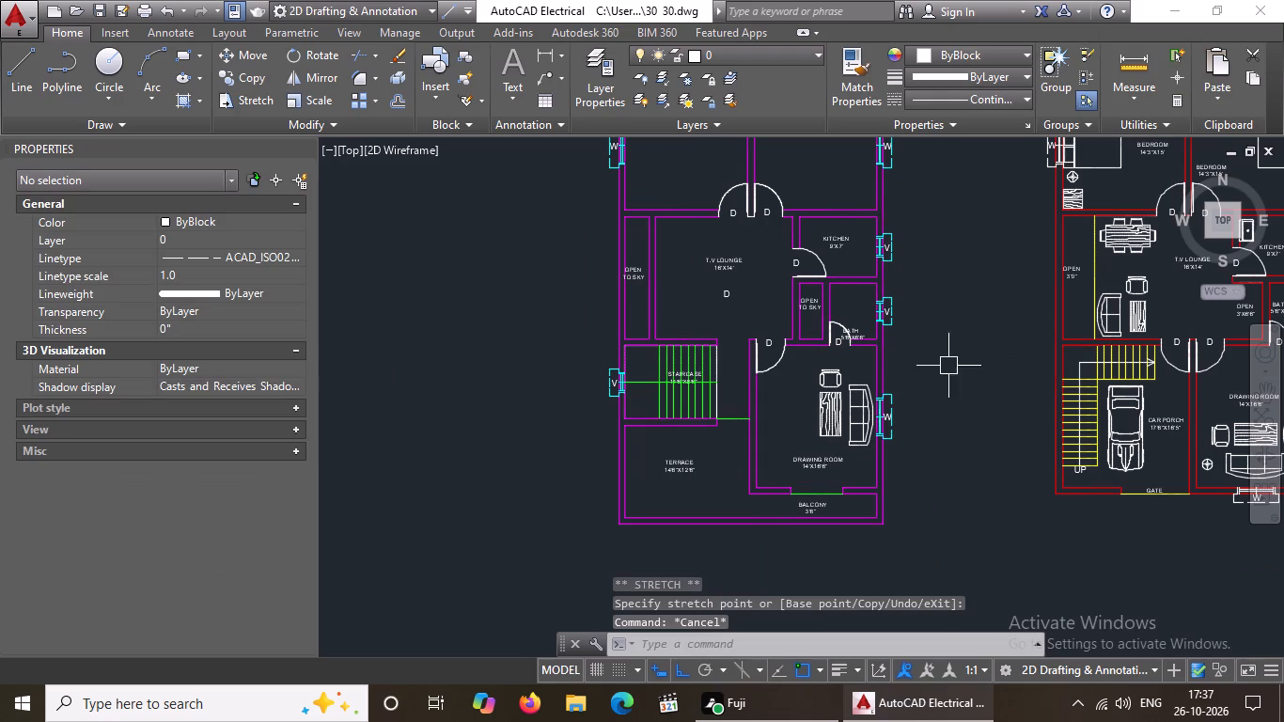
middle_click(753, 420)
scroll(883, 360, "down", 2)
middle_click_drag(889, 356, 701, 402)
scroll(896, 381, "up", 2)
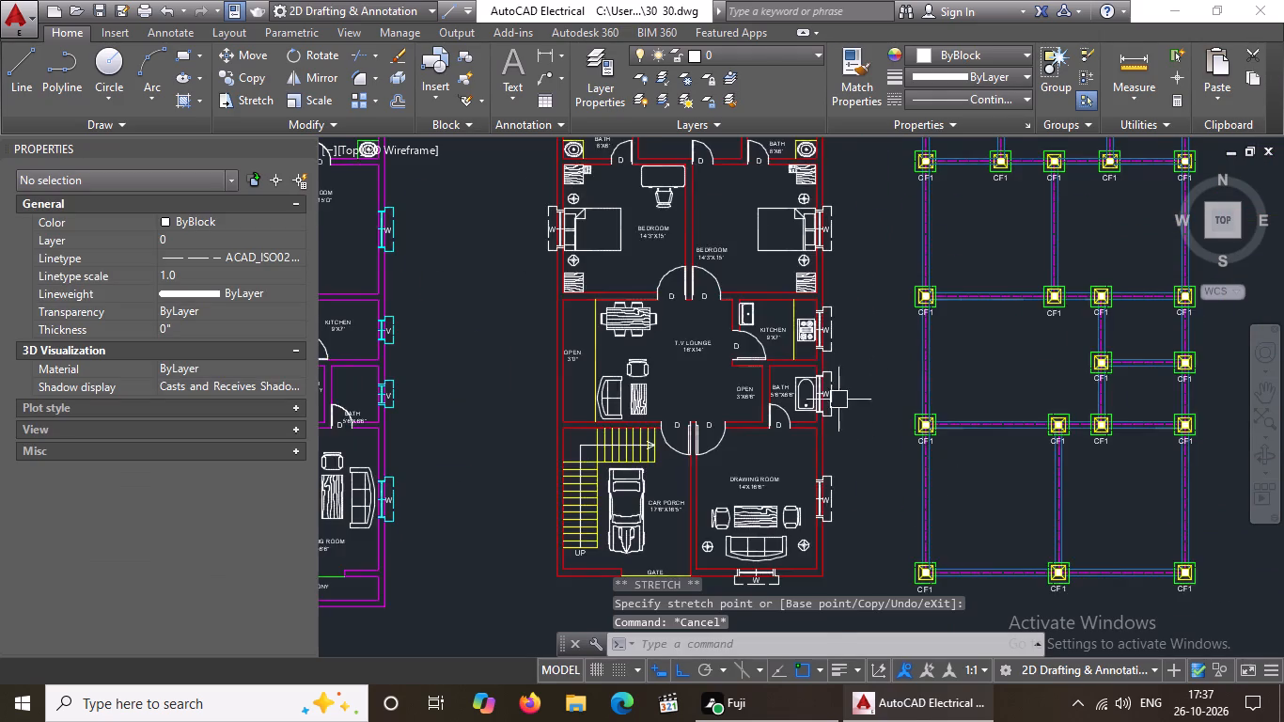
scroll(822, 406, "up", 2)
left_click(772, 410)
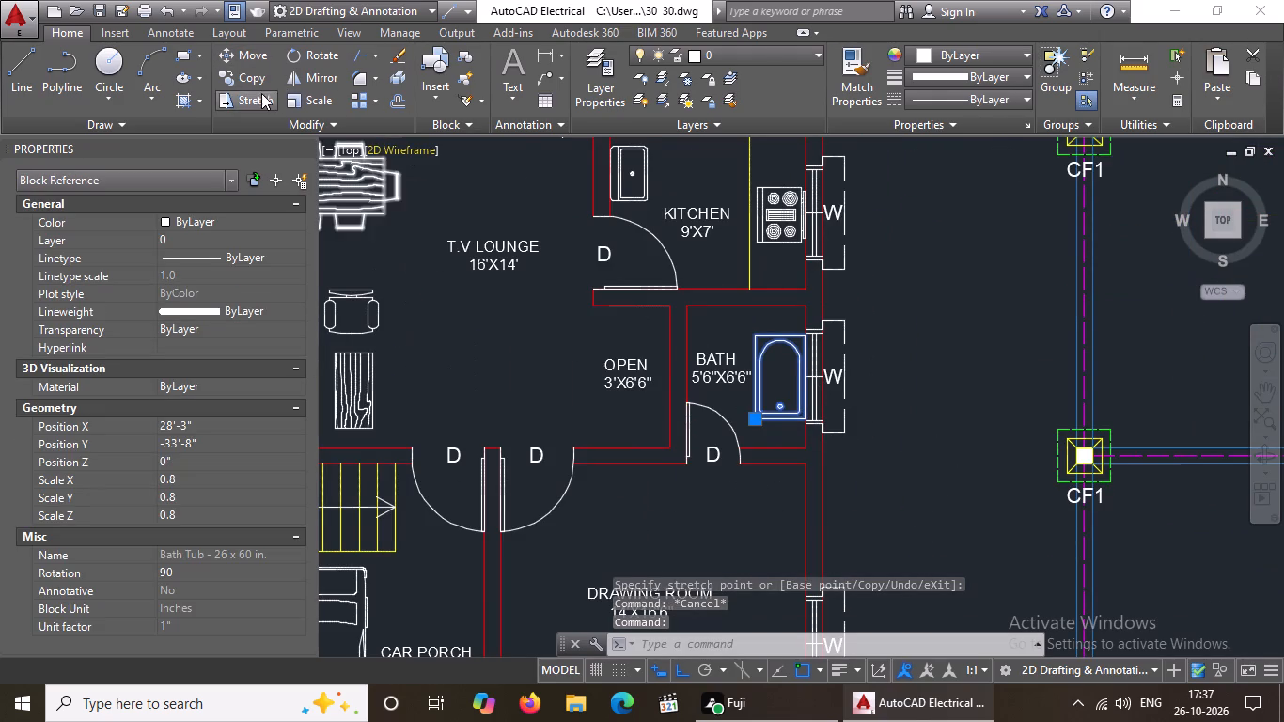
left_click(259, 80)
Close the Properties palette.
left_click(301, 146)
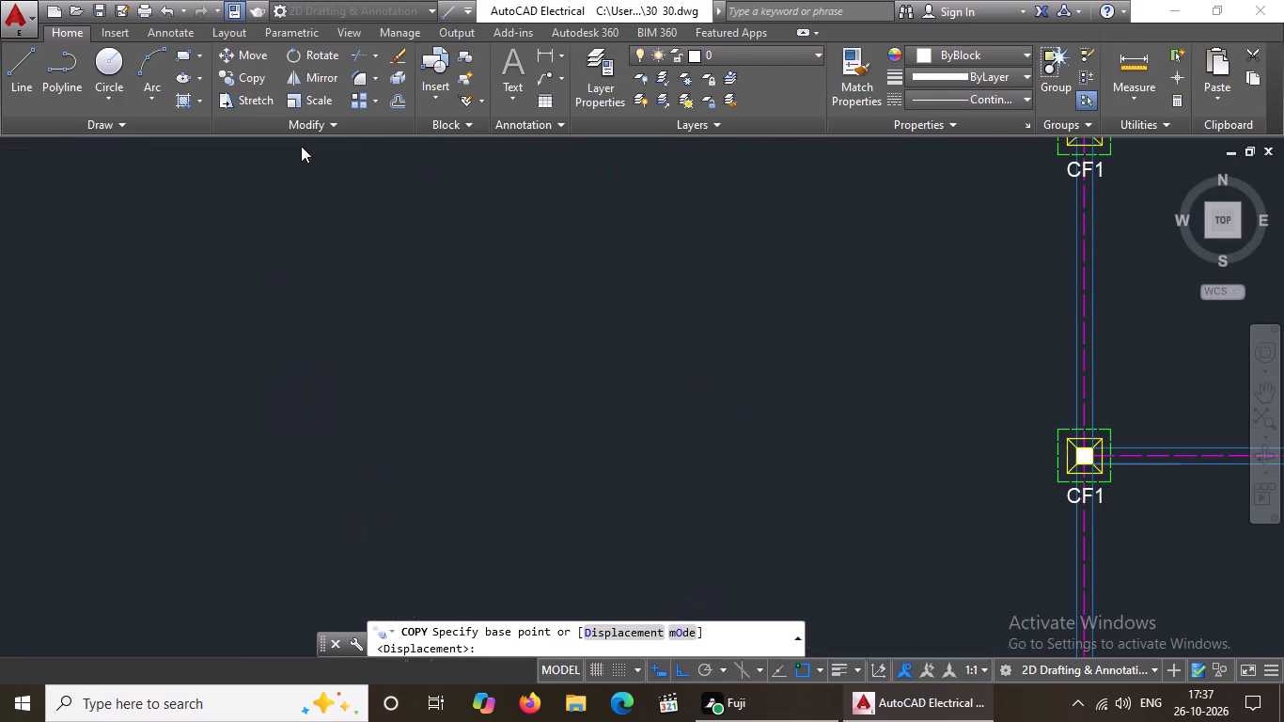
Copy the ground floor bathtub, with Ortho off, about 51' west against the east wall of the first floor BATH.
scroll(411, 309, "down", 2)
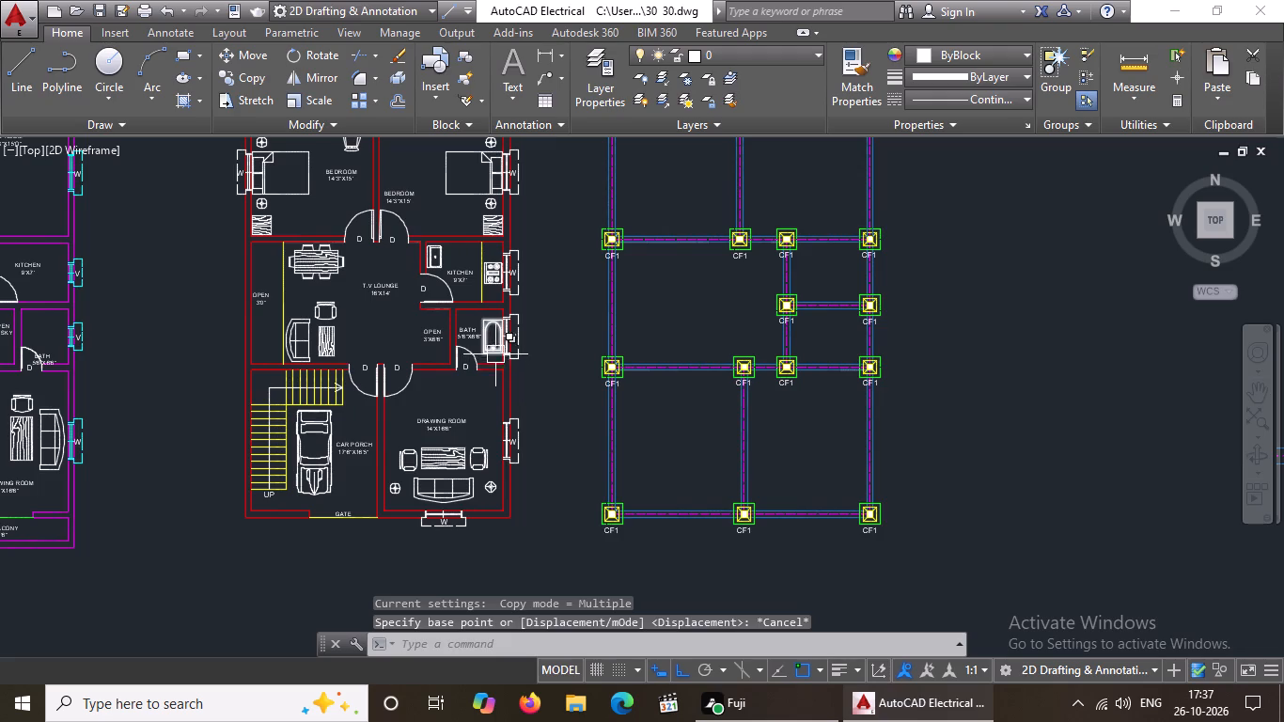
scroll(490, 346, "up", 2)
left_click(477, 353)
left_click(238, 75)
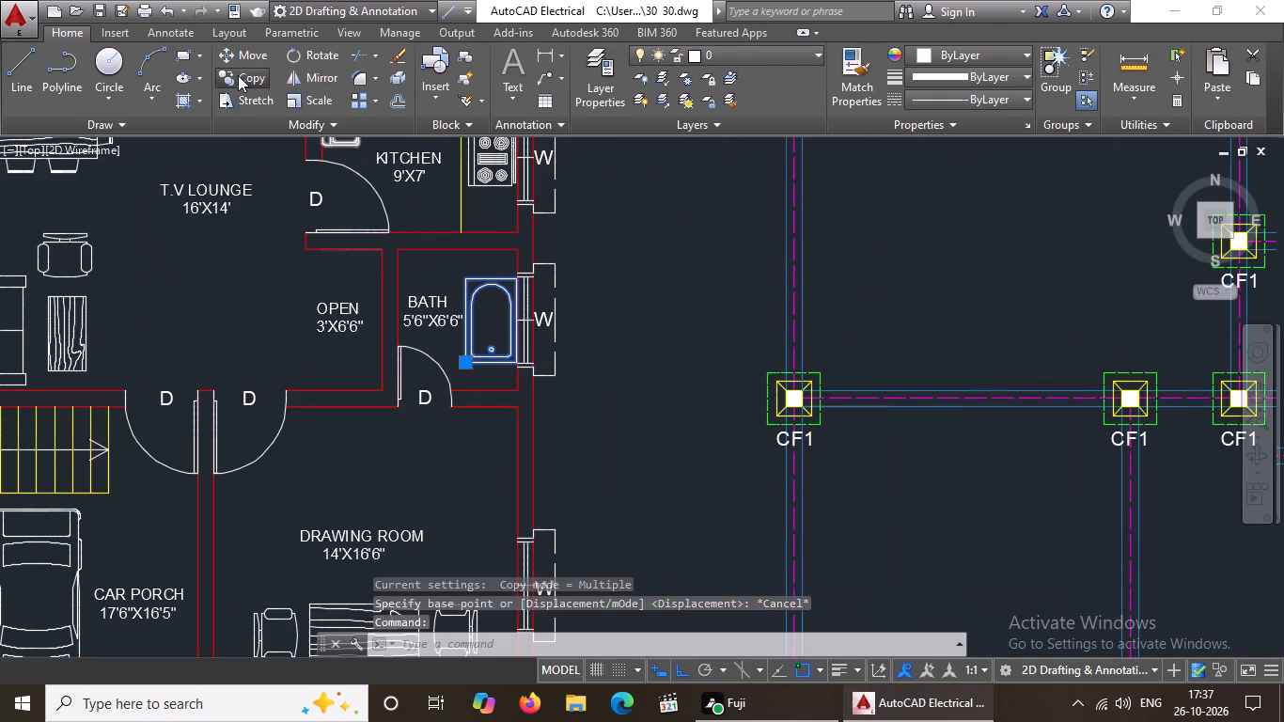
left_click(486, 322)
scroll(483, 323, "down", 3)
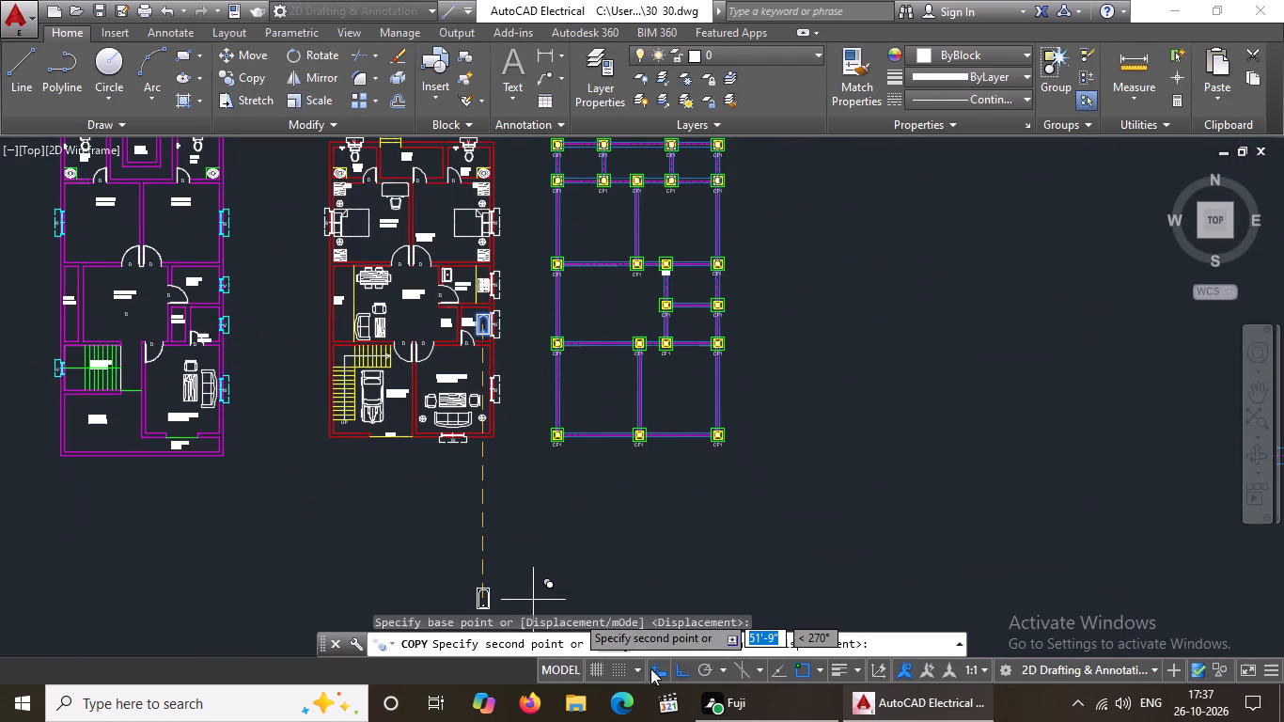
left_click(680, 673)
scroll(154, 314, "up", 3)
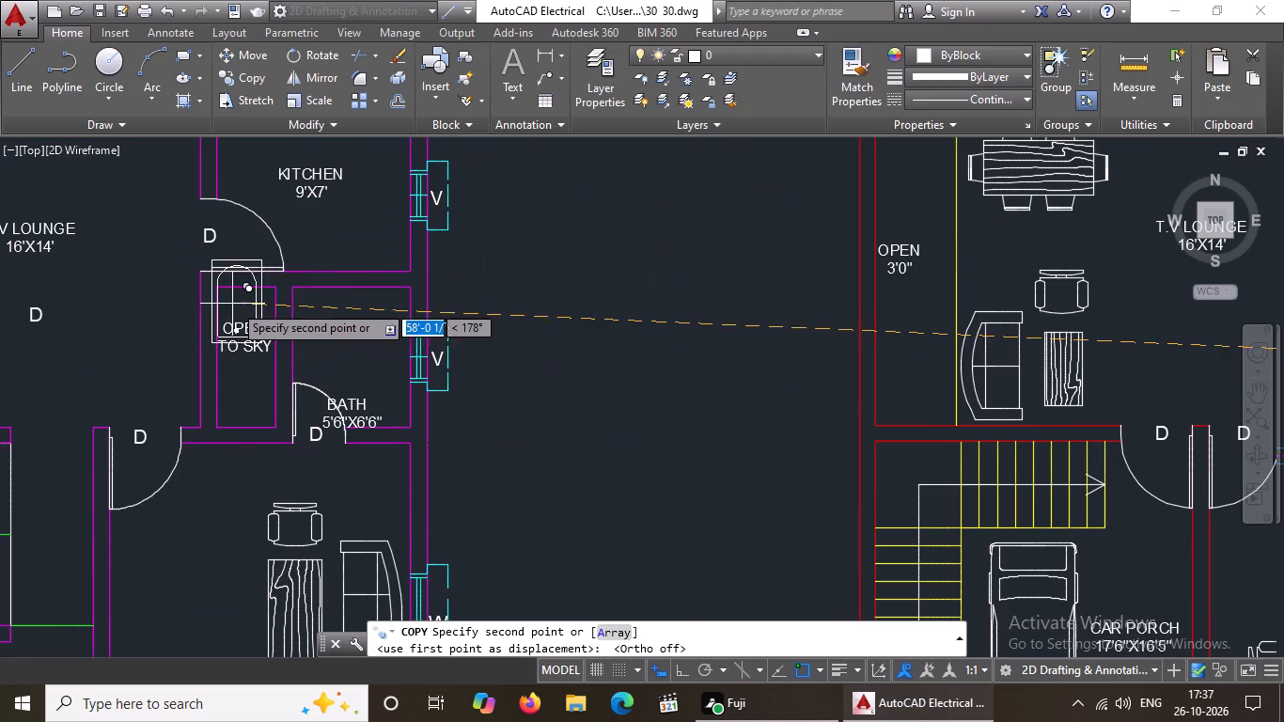
scroll(371, 353, "up", 2)
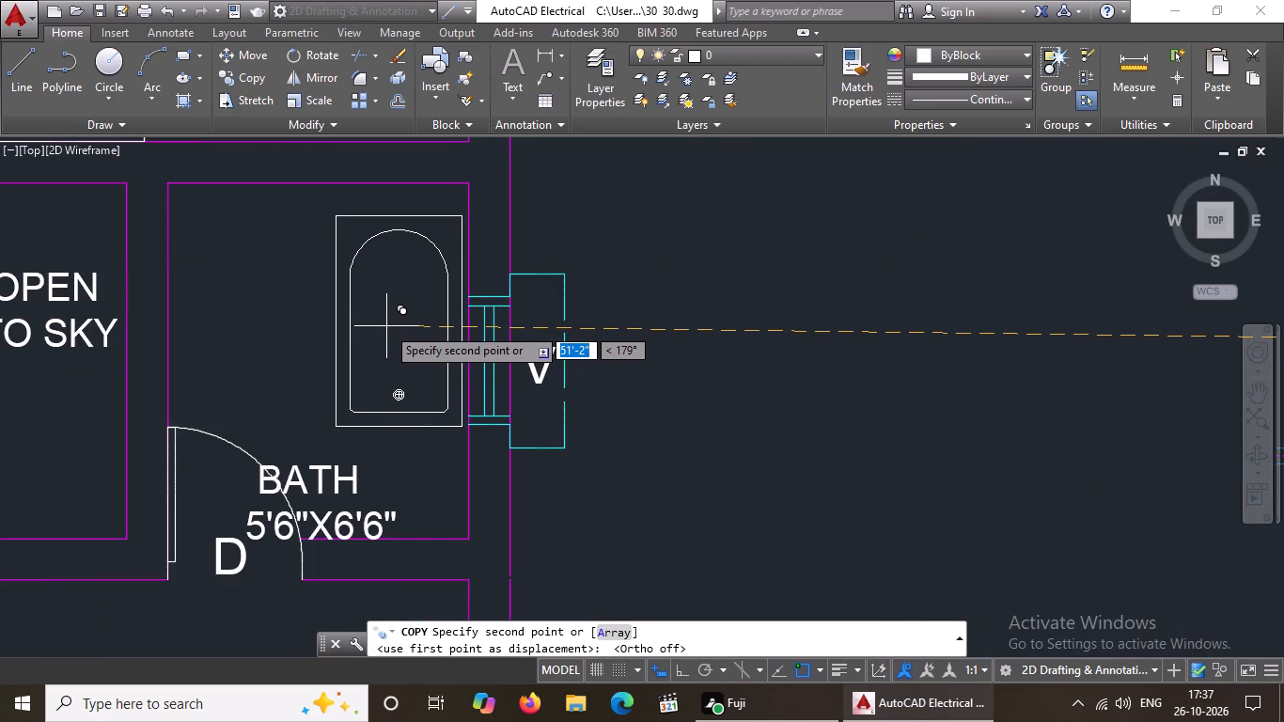
left_click(386, 326)
scroll(390, 322, "down", 4)
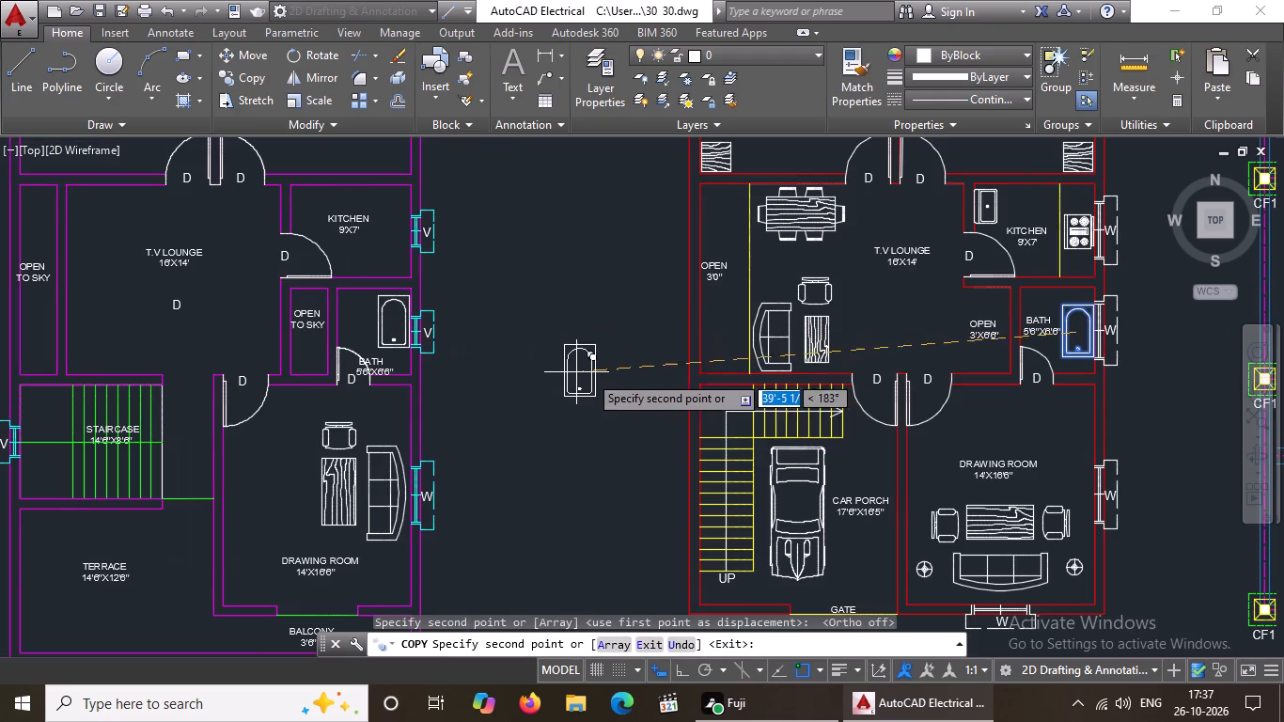
key("Escape")
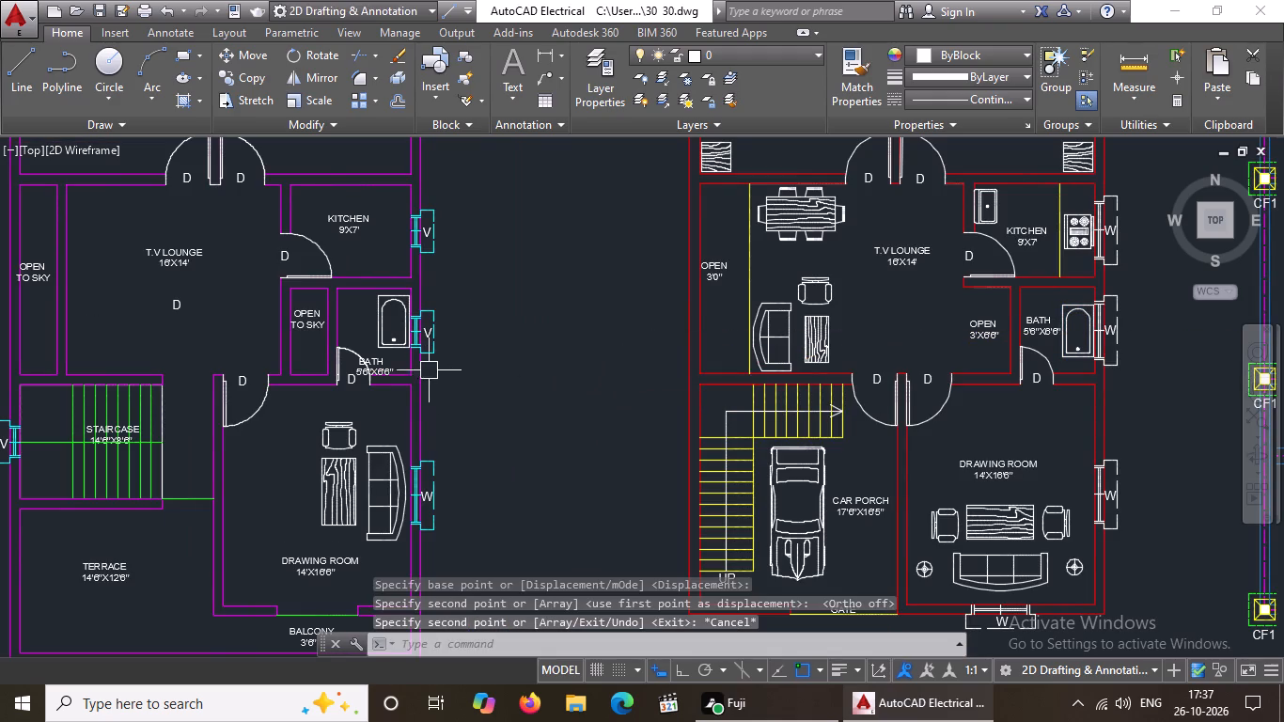
Move the first floor BATH 5'6"X6'6" label up beside the bathtub, clear of the door swing, and deselect it.
scroll(350, 378, "up", 2)
left_click(394, 342)
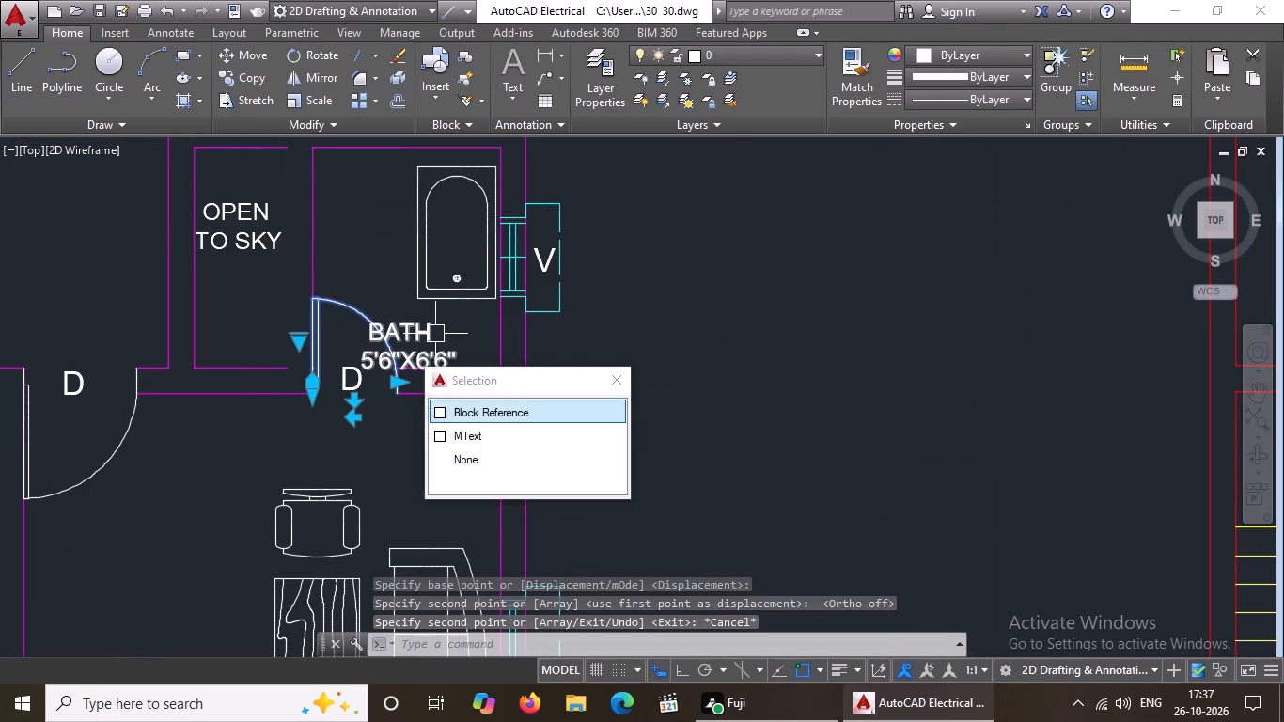
key("Escape")
left_click(423, 334)
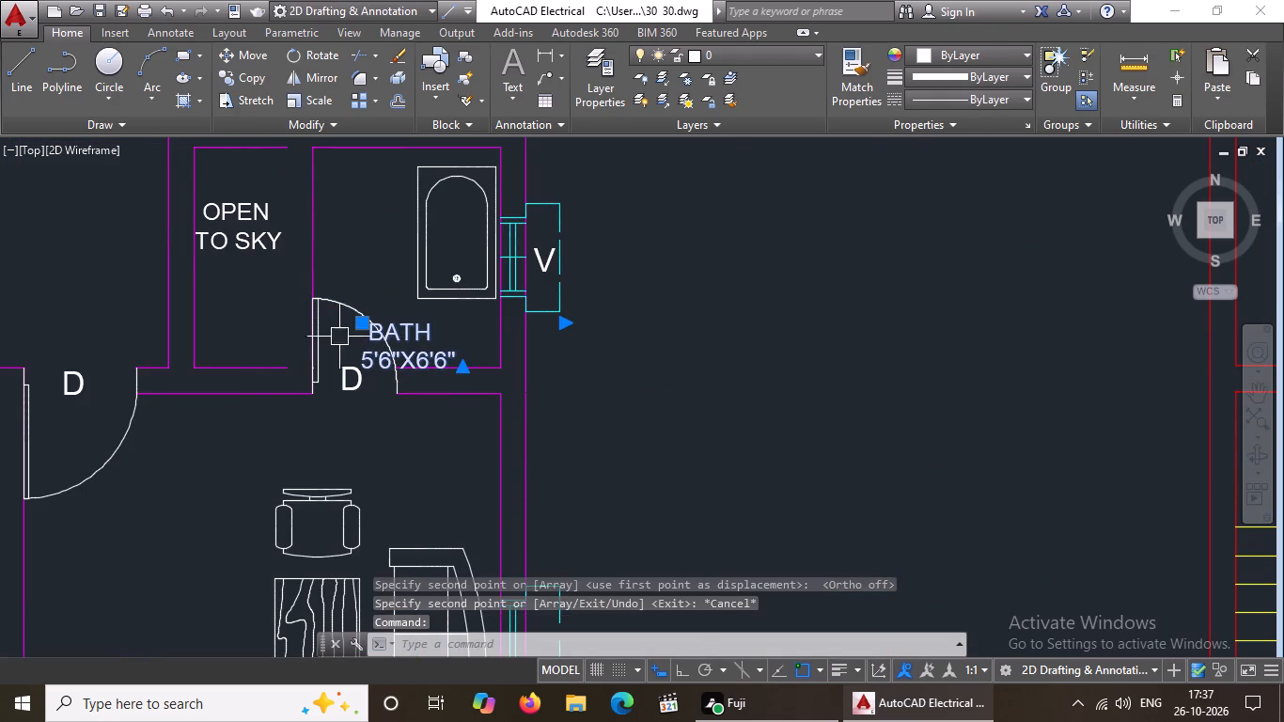
left_click(361, 321)
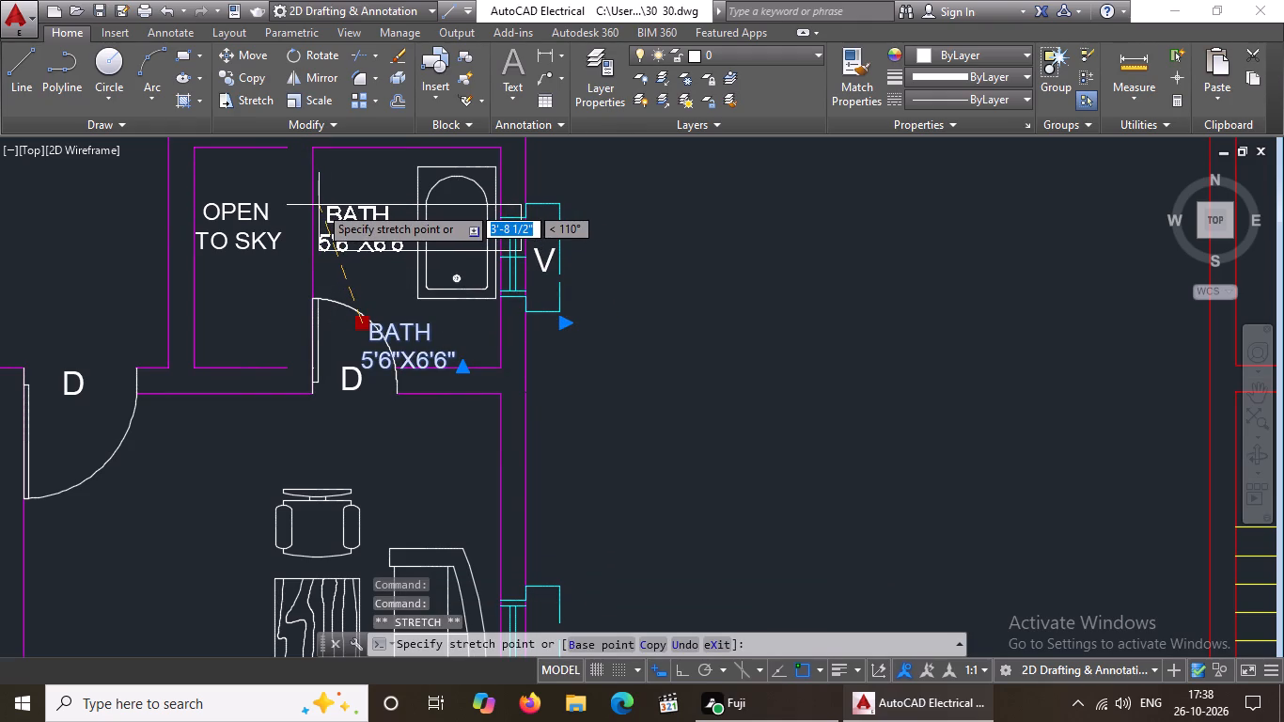
left_click(319, 205)
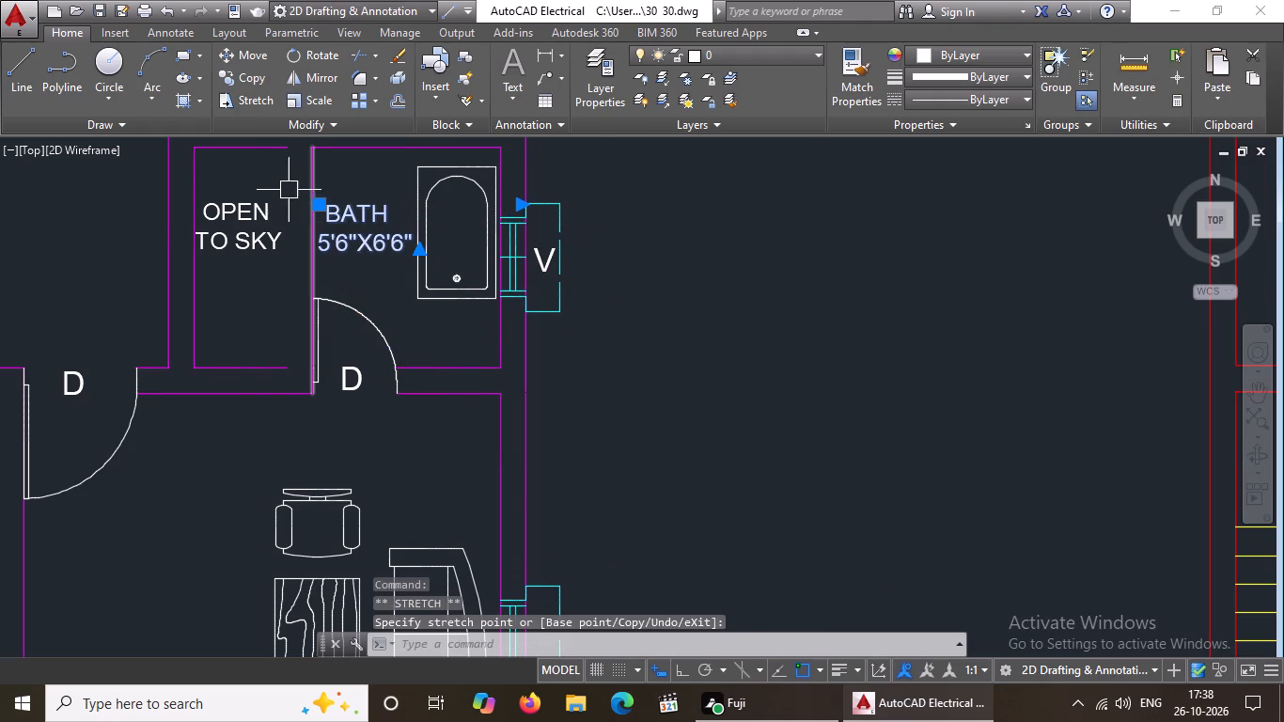
scroll(296, 194, "up", 2)
left_click(354, 223)
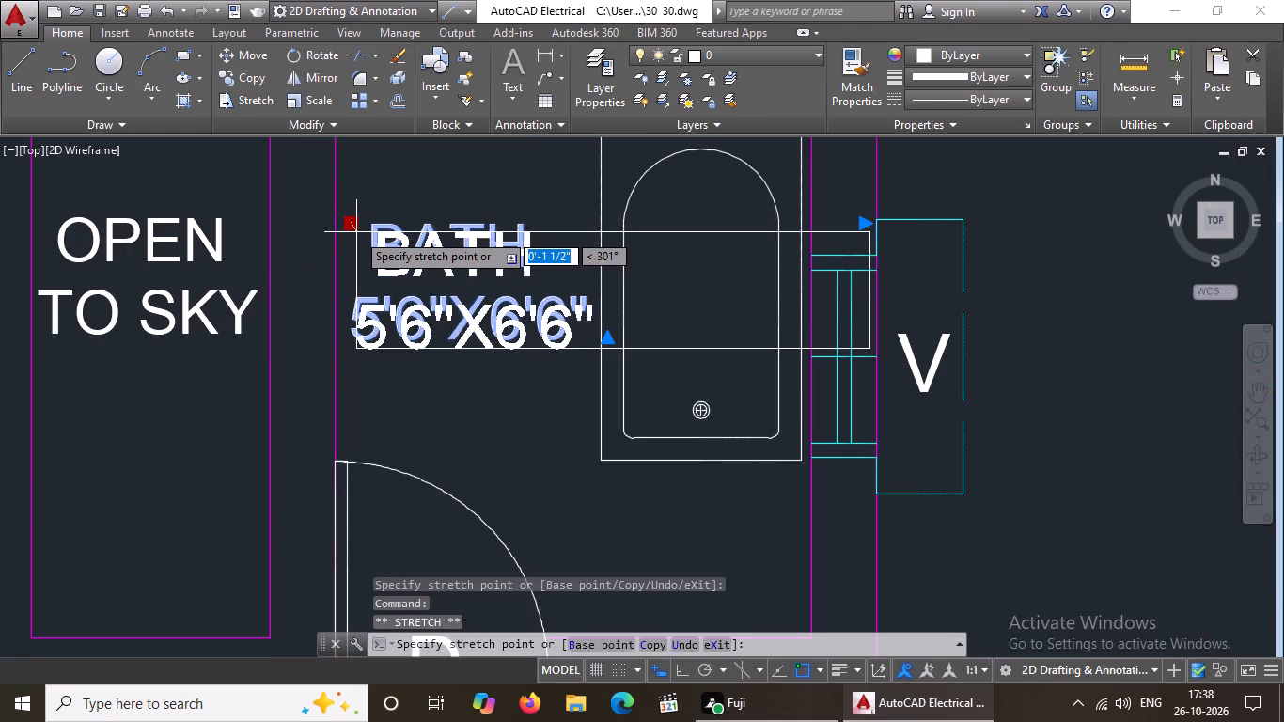
left_click(356, 232)
scroll(410, 228, "down", 4)
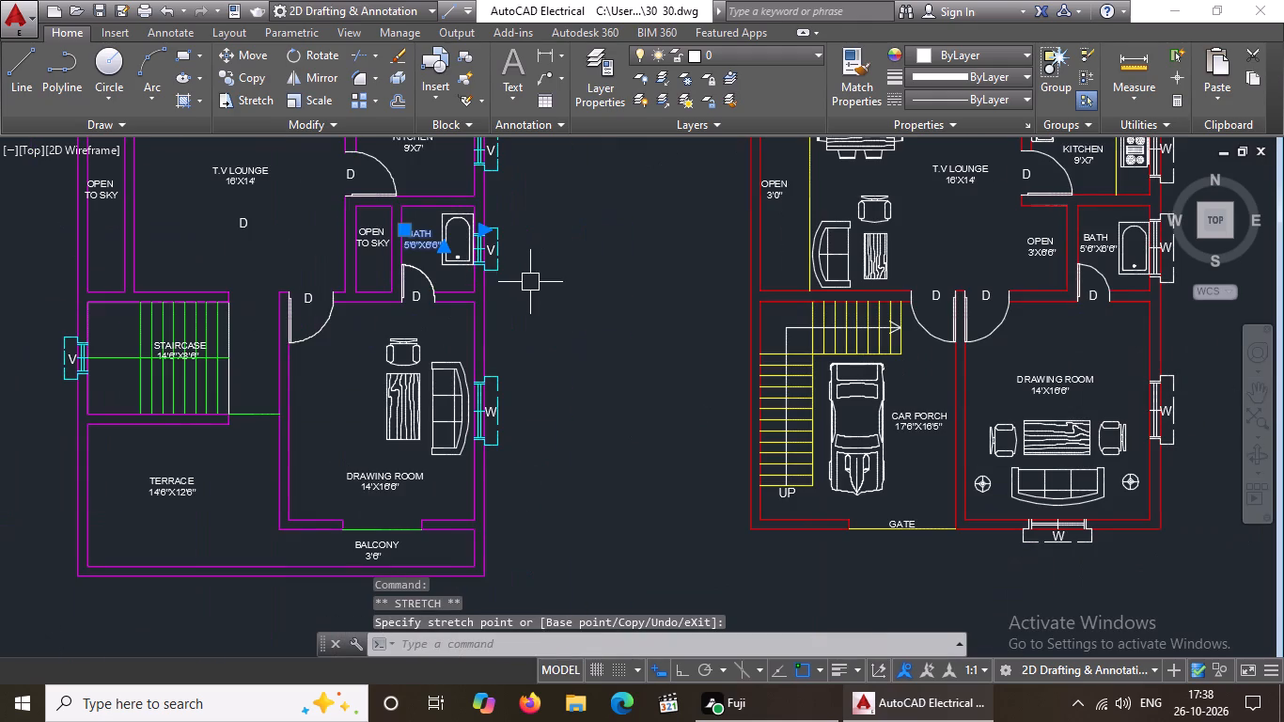
key("Escape")
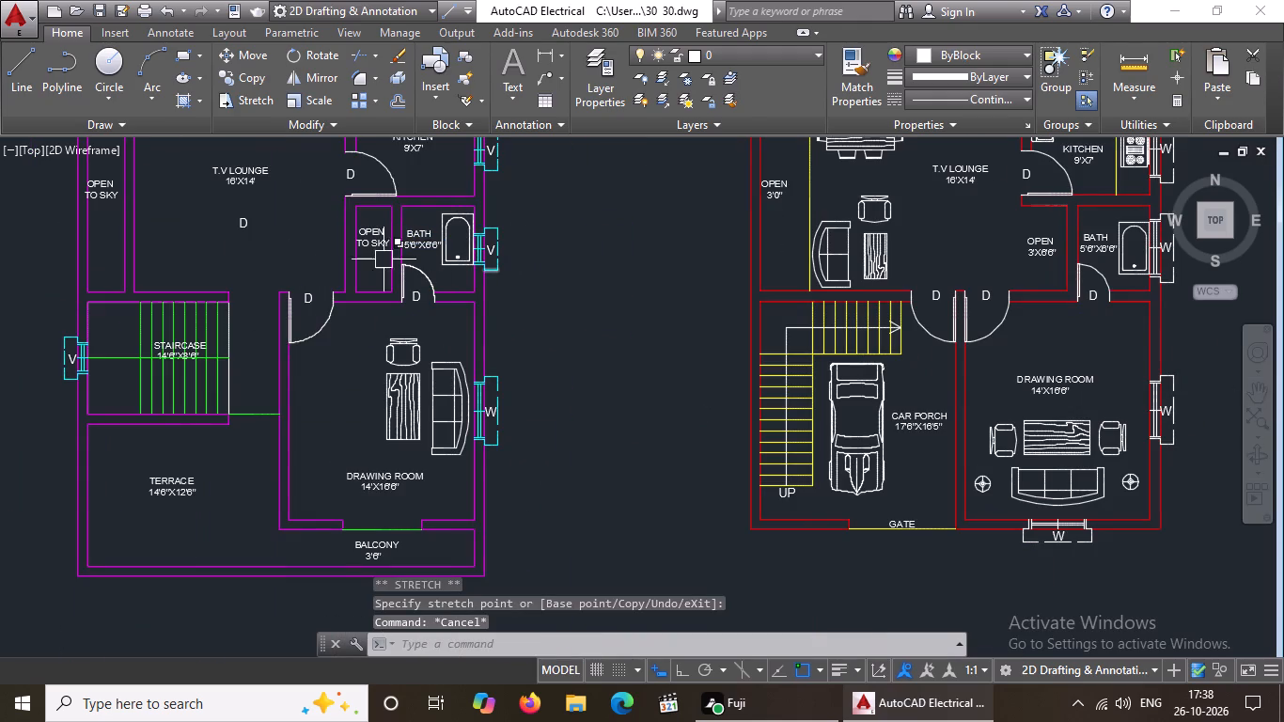
Extend the south and north wall lines of the first floor OPEN TO SKY beside the bath west to the outer T.V lounge line.
key("Escape")
type("EX")
key("space")
key("space")
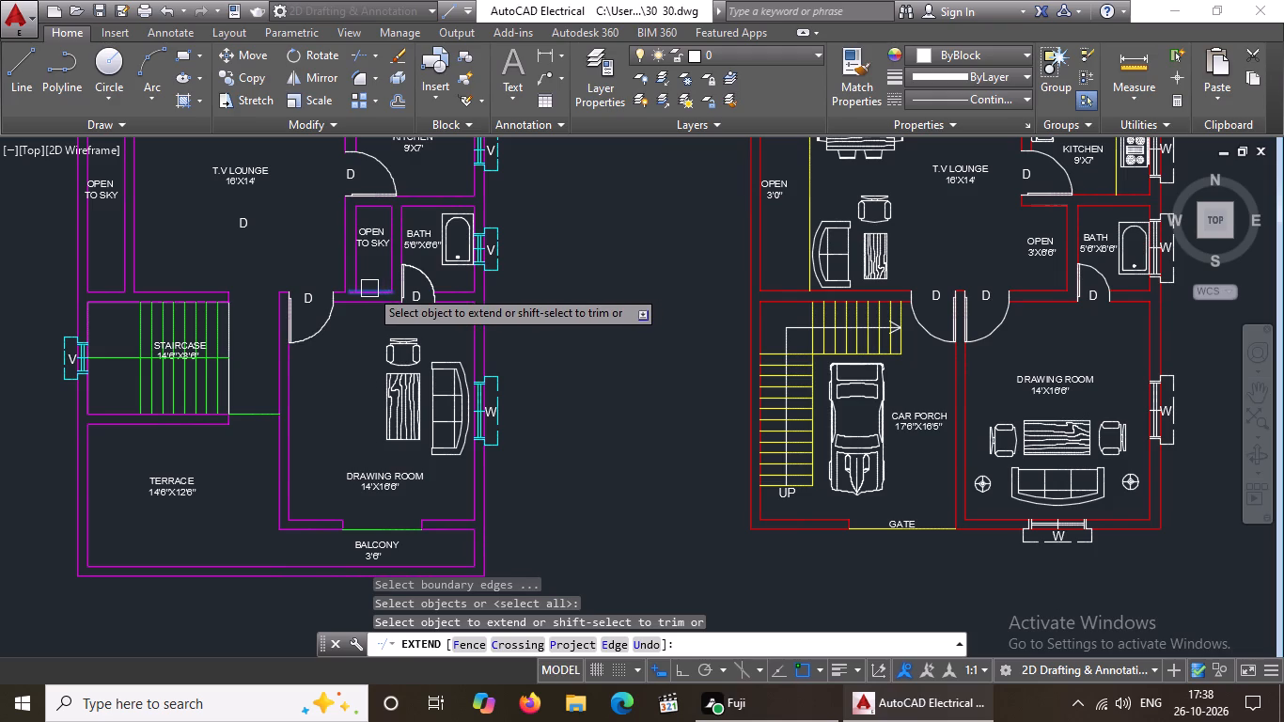
left_click(369, 289)
scroll(367, 286, "up", 3)
left_click(324, 306)
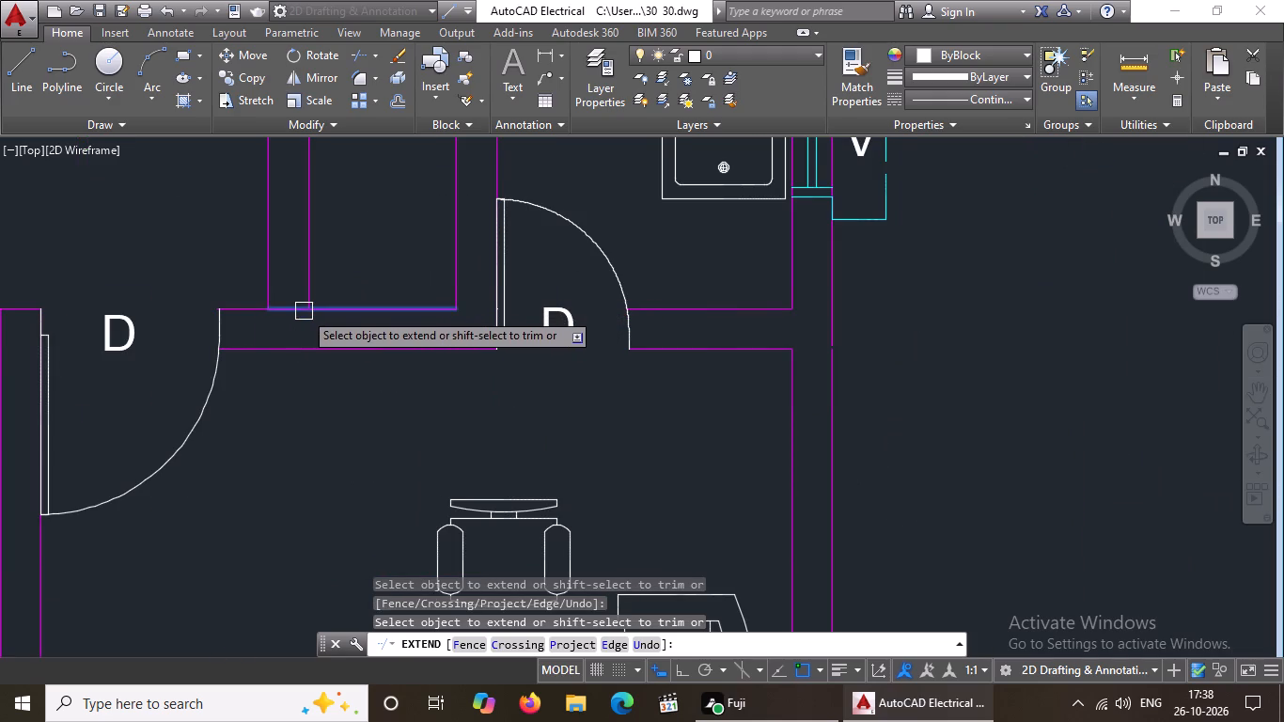
left_click(291, 305)
scroll(315, 300, "down", 2)
scroll(334, 165, "up", 1)
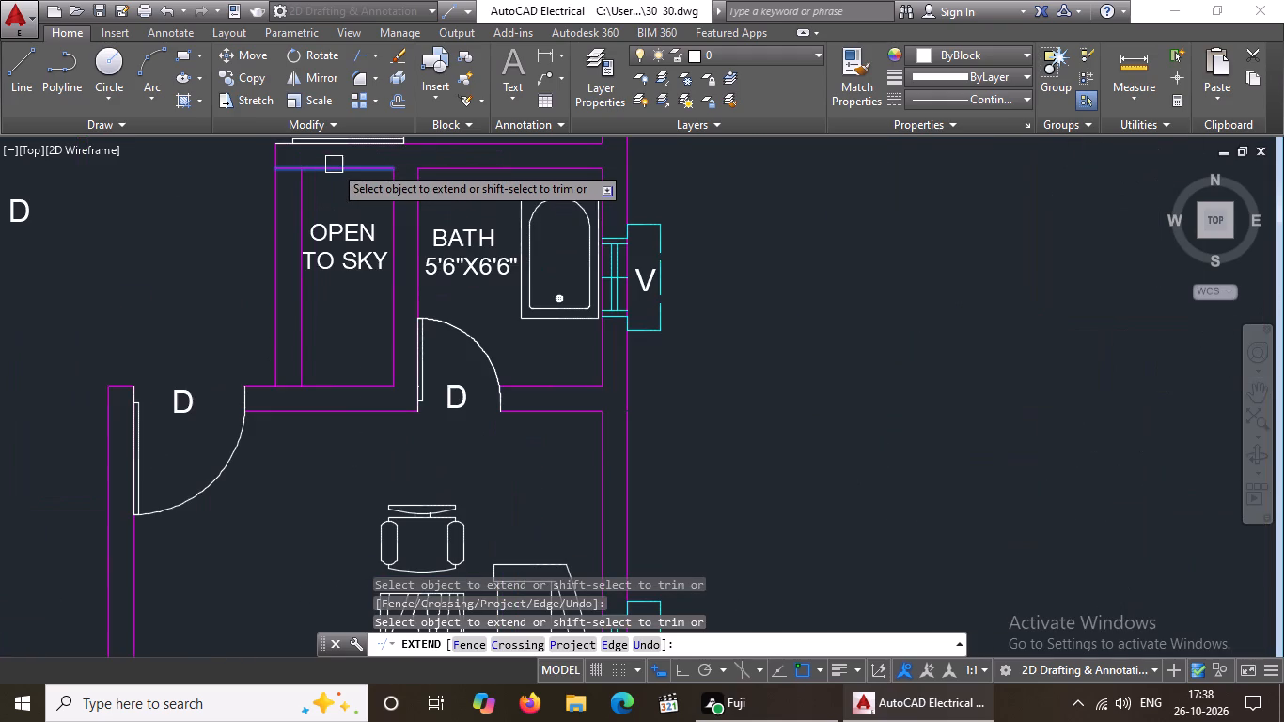
left_click(334, 165)
key("Escape")
key("Escape")
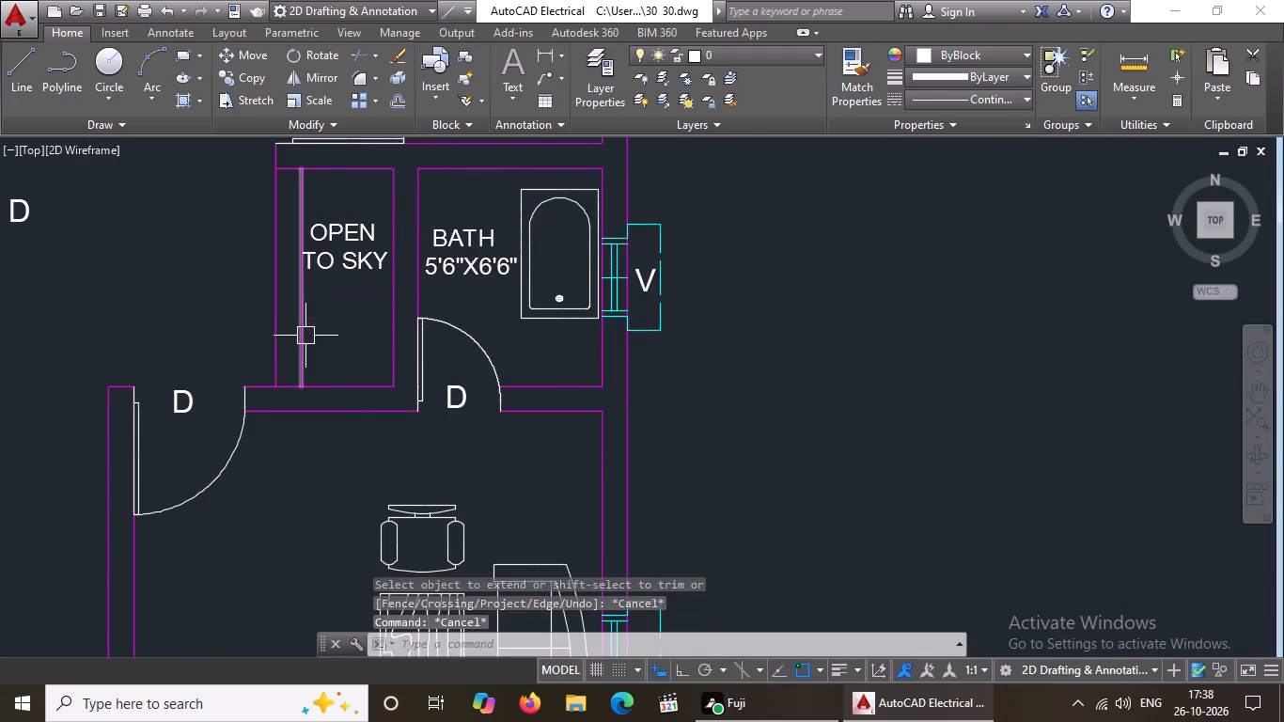
Delete the inner west wall line of the first floor OPEN TO SKY space beside the bath.
left_click(305, 336)
key("Delete")
scroll(310, 343, "down", 3)
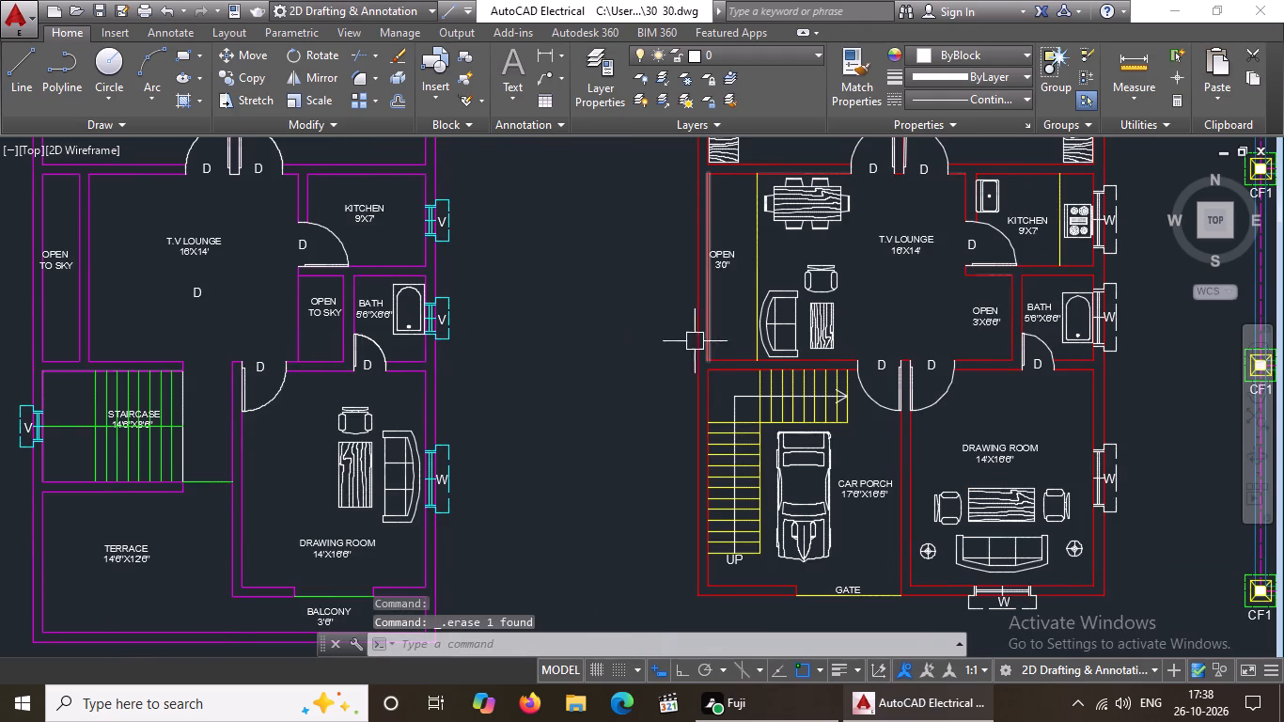
Draw a red vertical line about 6'6" long, with Ortho on, closing the west side of the ground floor OPEN 3'X6'6" space.
left_click(17, 61)
left_click(1000, 54)
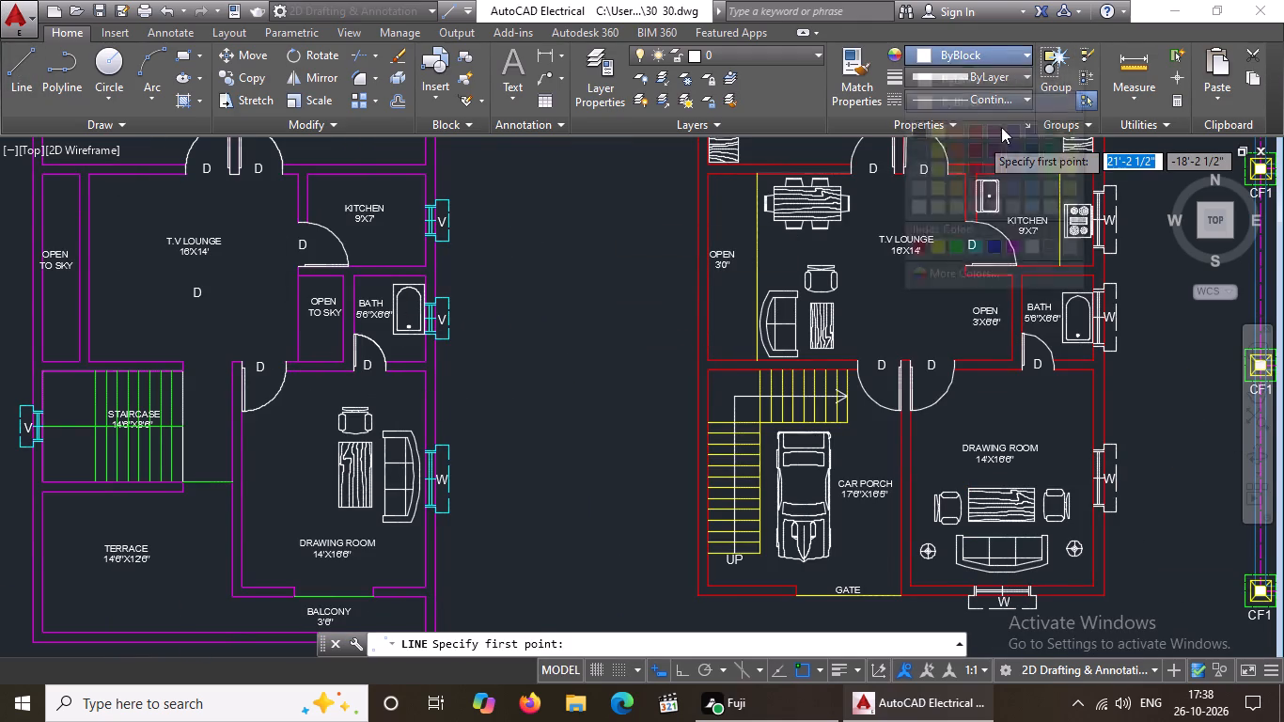
left_click(916, 243)
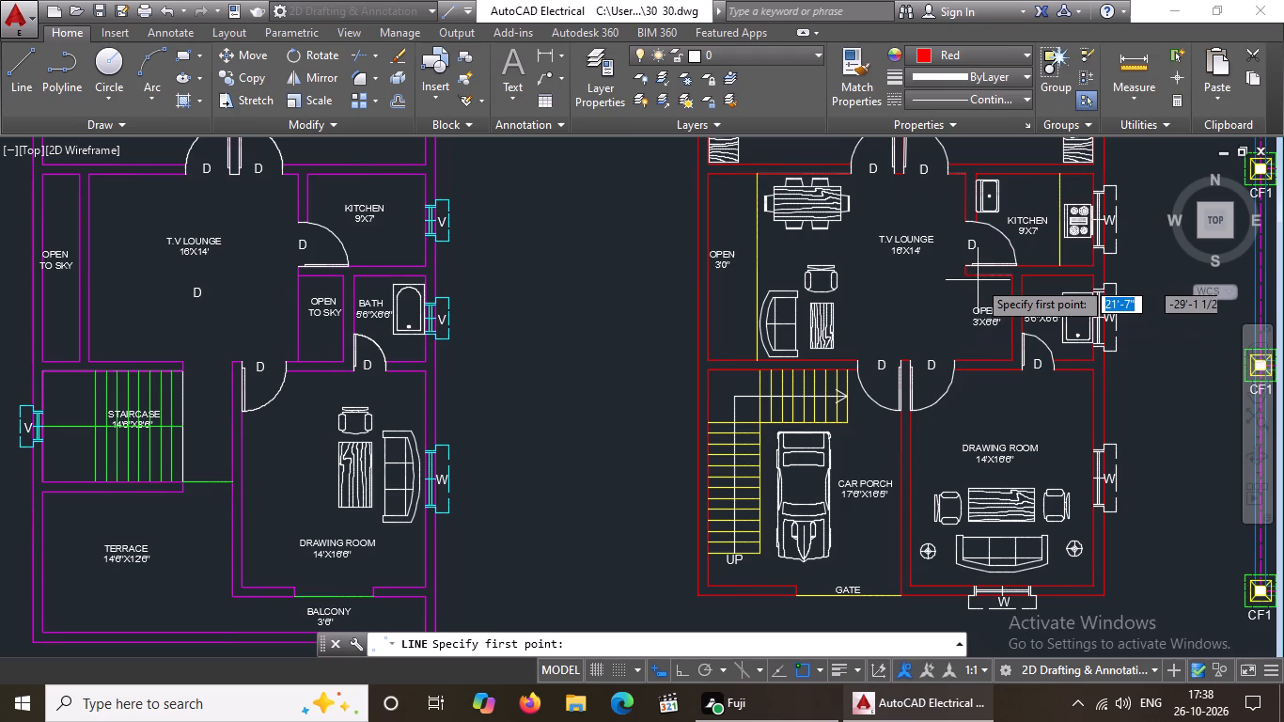
left_click_drag(973, 275, 969, 291)
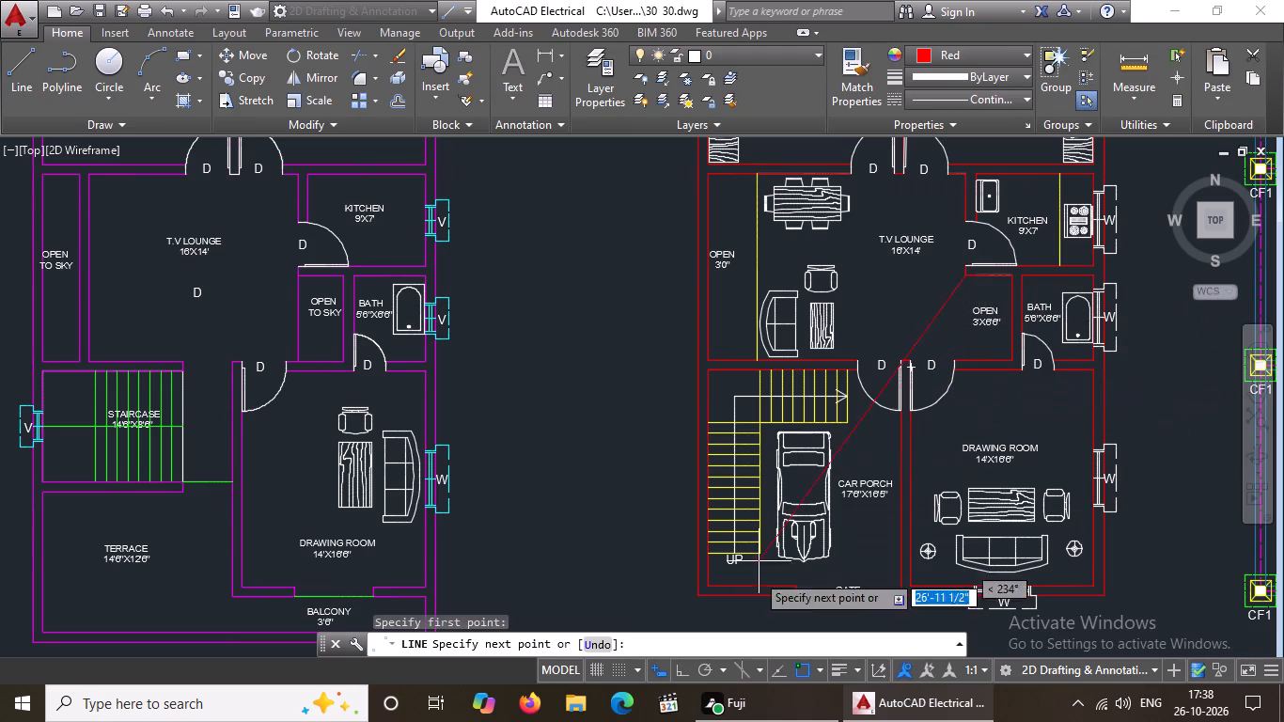
left_click(681, 662)
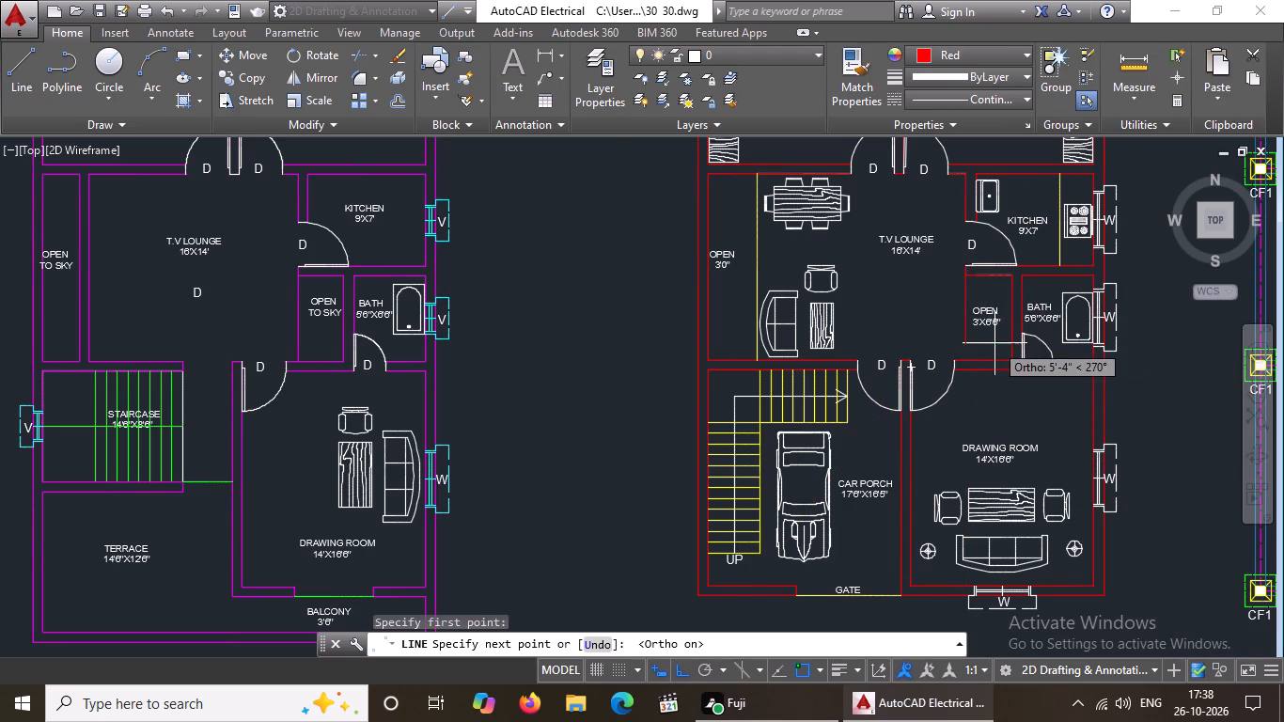
scroll(977, 356, "up", 2)
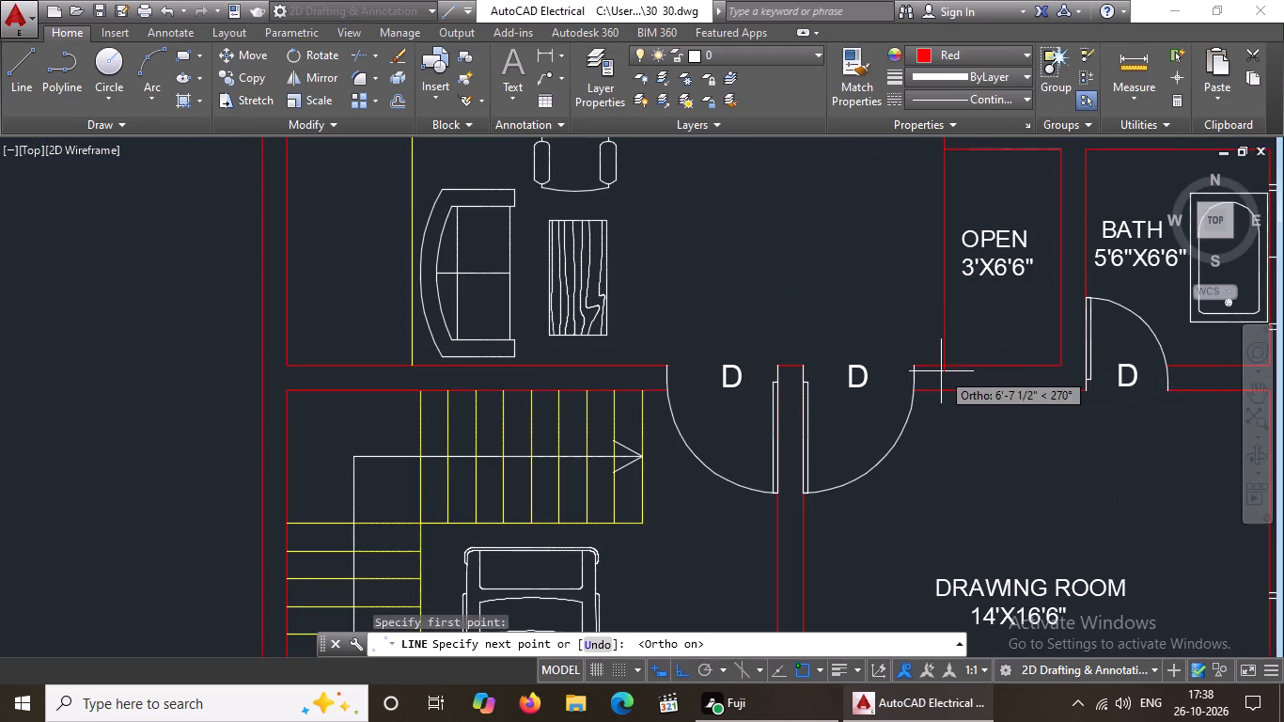
left_click(944, 364)
key("Escape")
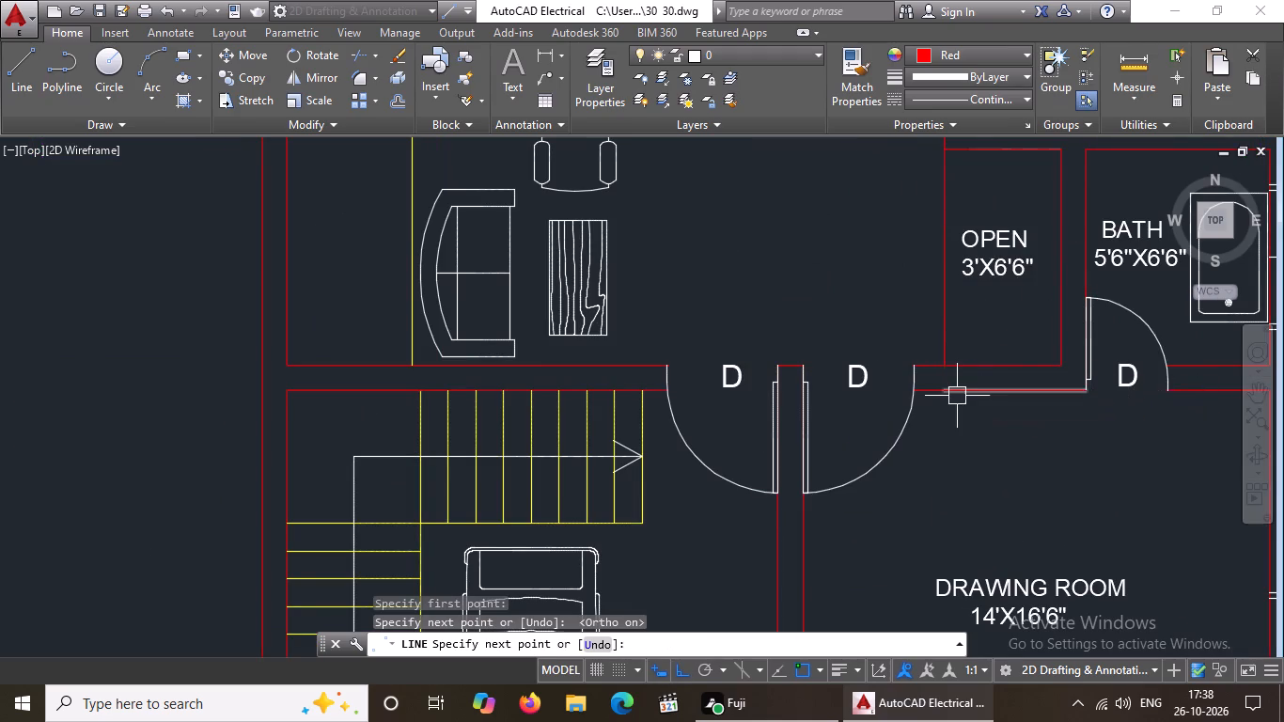
scroll(957, 395, "down", 5)
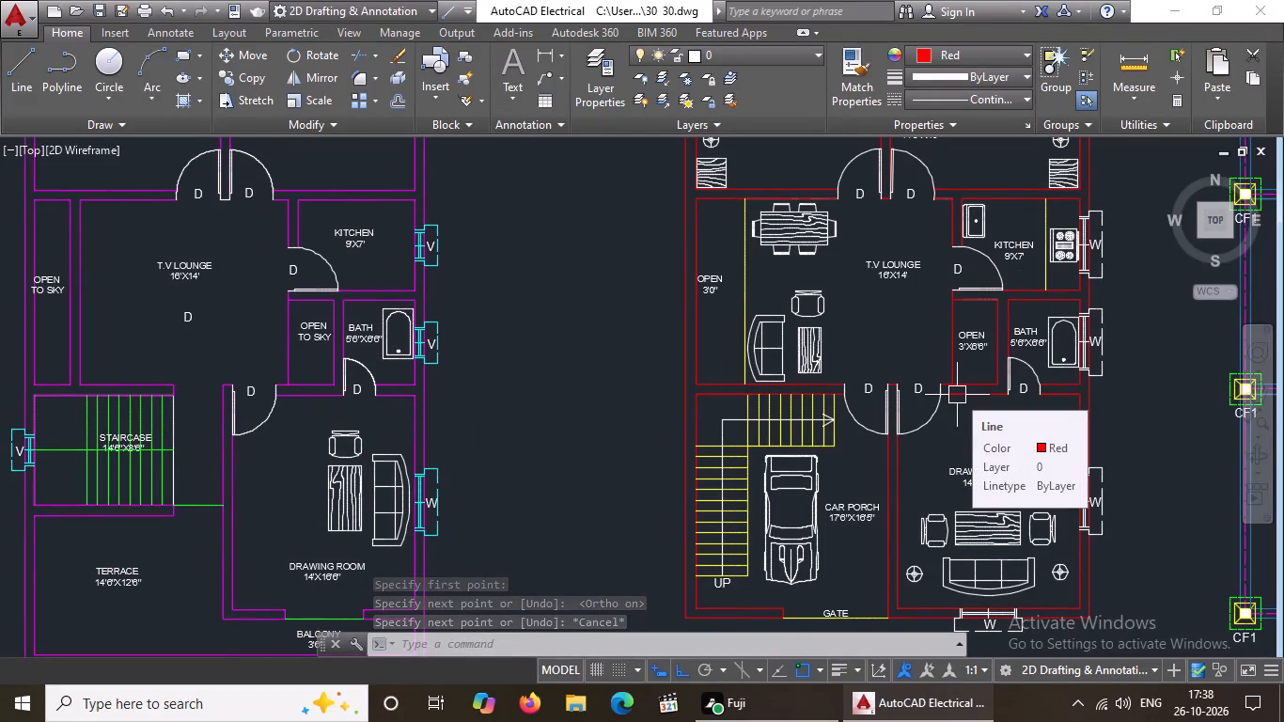
key("Escape")
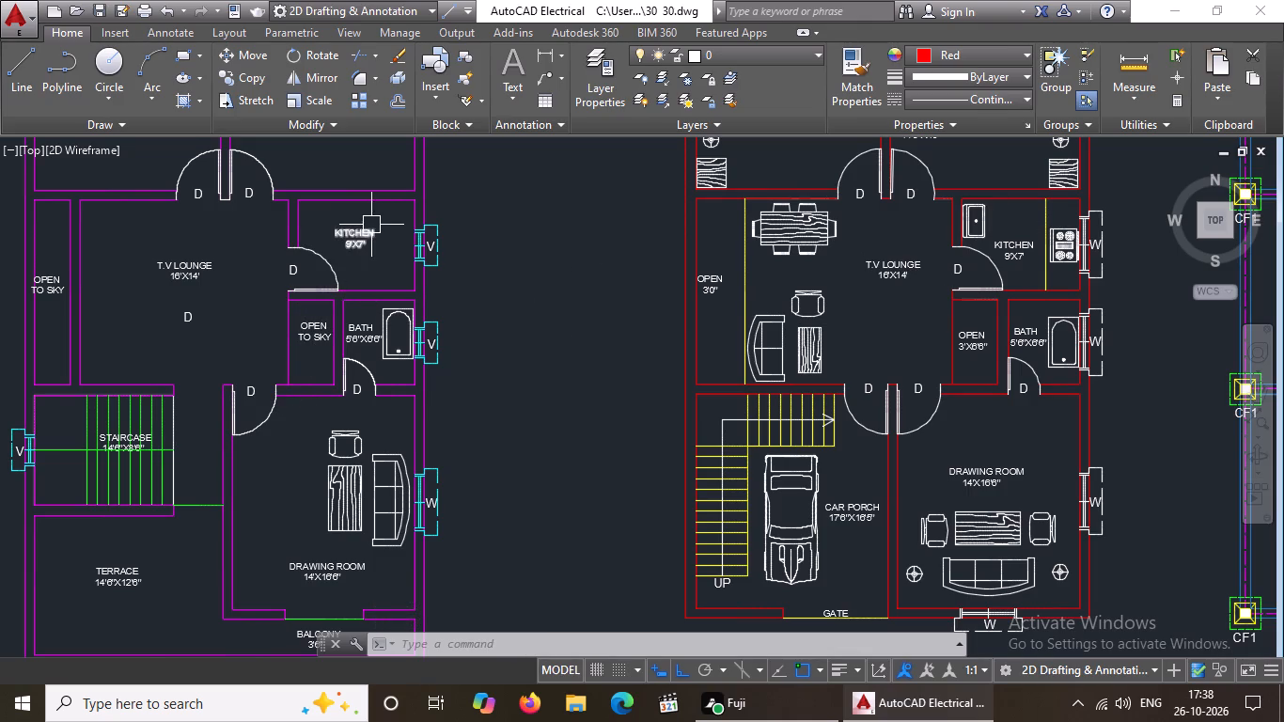
Copy the ground floor kitchen stove about 51' west to the east wall of the first floor KITCHEN.
scroll(370, 225, "up", 1)
scroll(1048, 295, "down", 3)
scroll(1169, 288, "up", 2)
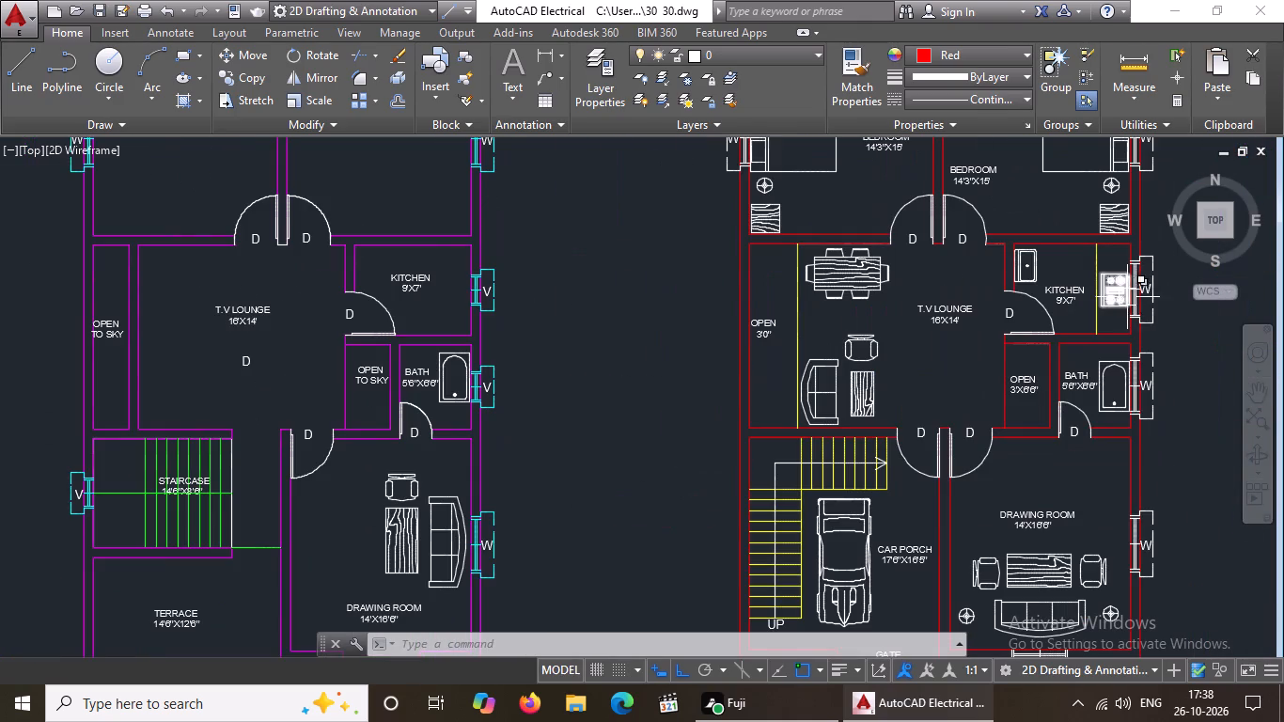
left_click(1122, 298)
left_click(227, 72)
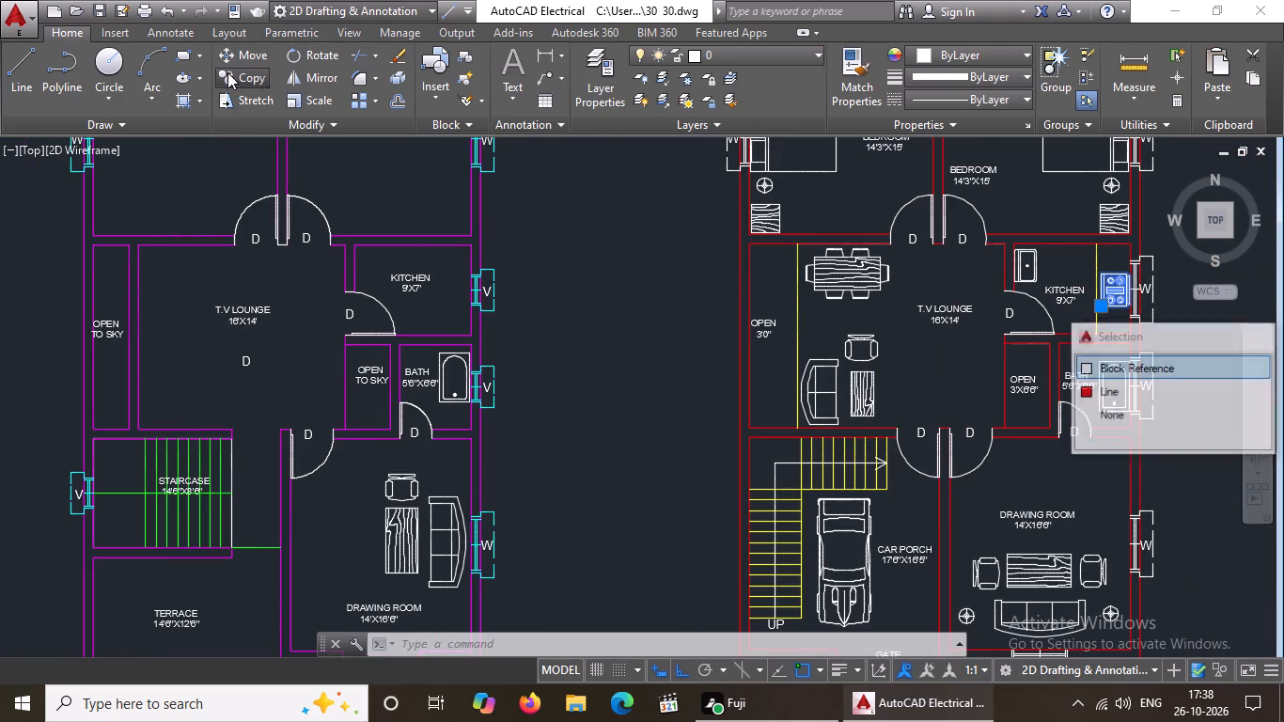
scroll(1125, 277, "up", 2)
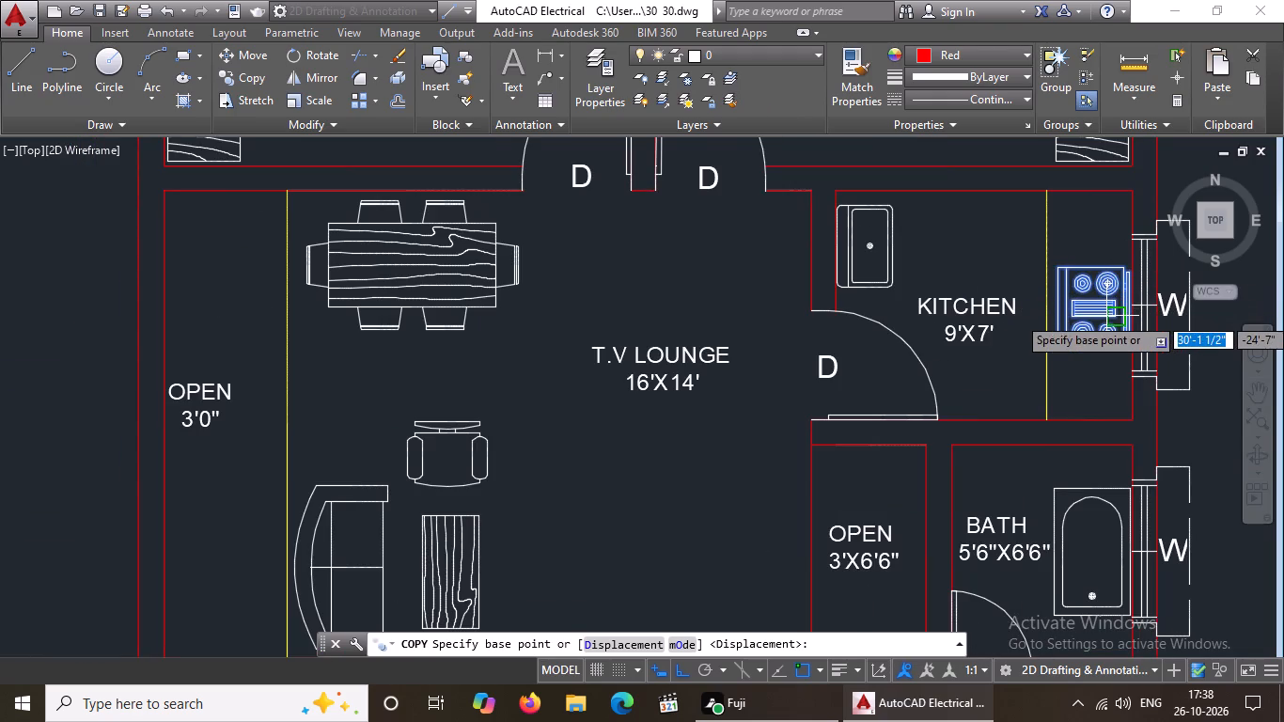
left_click(1107, 307)
scroll(254, 334, "down", 3)
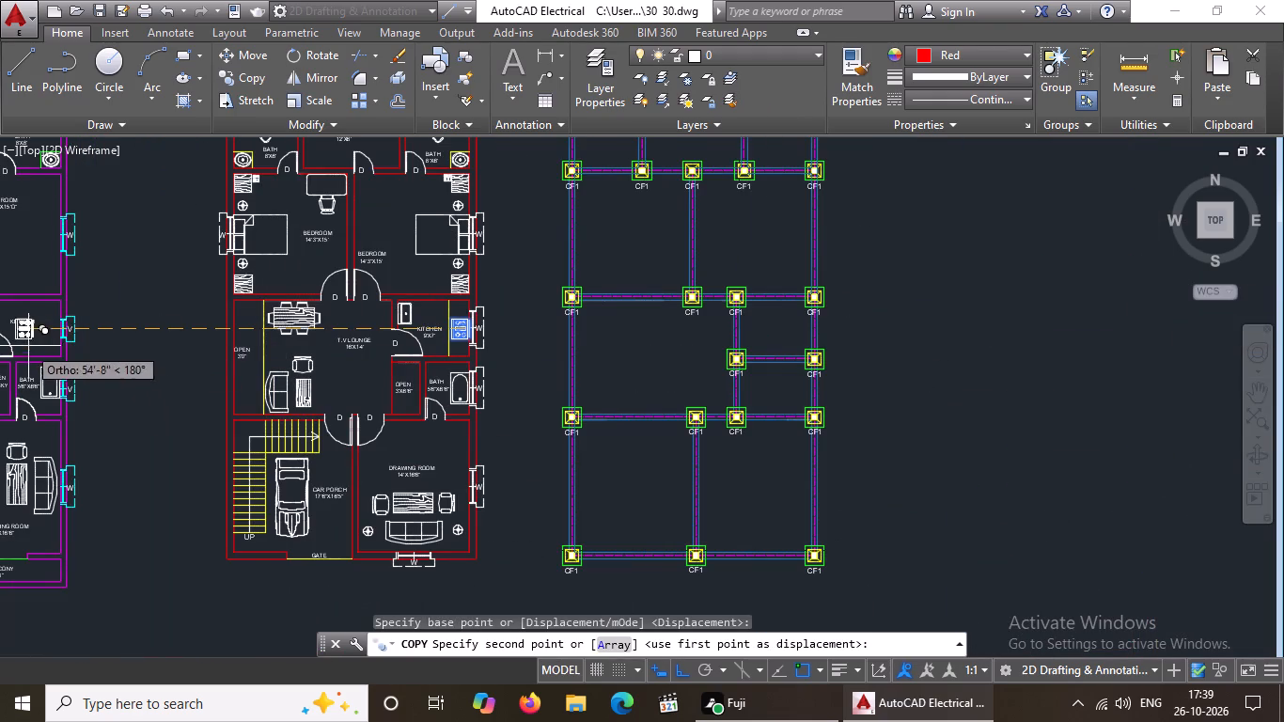
scroll(42, 349, "up", 3)
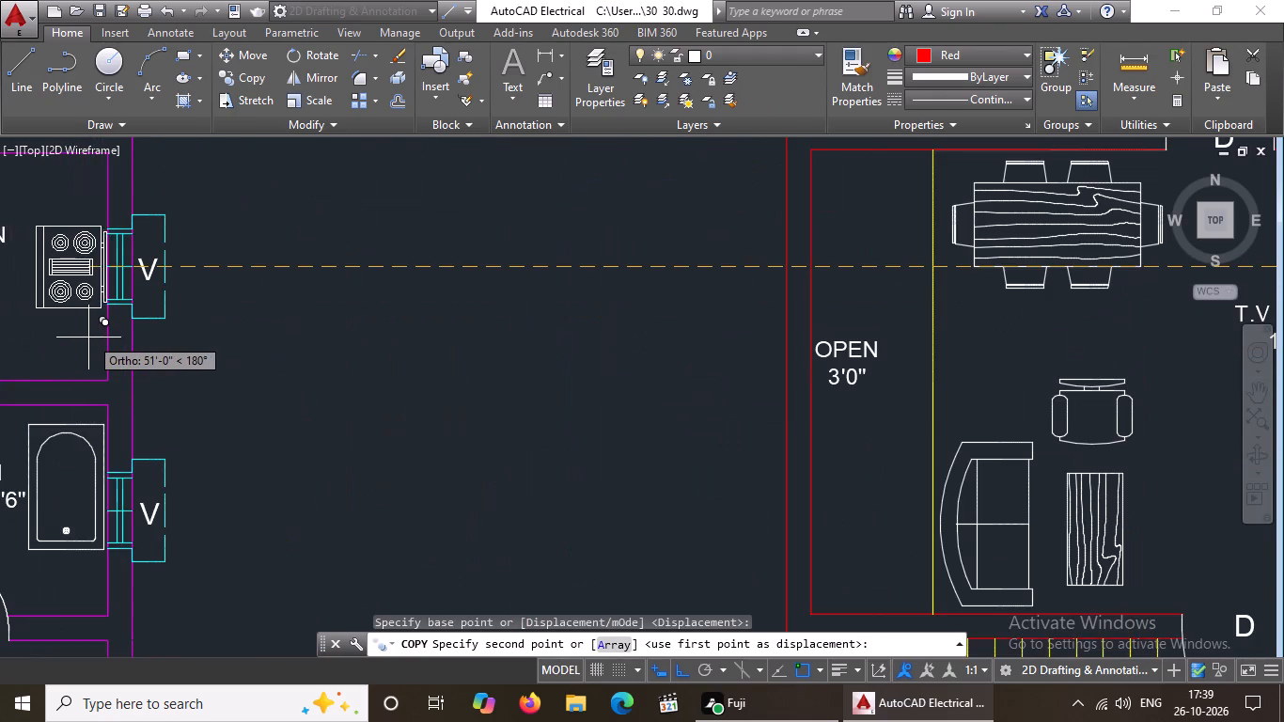
scroll(87, 337, "up", 2)
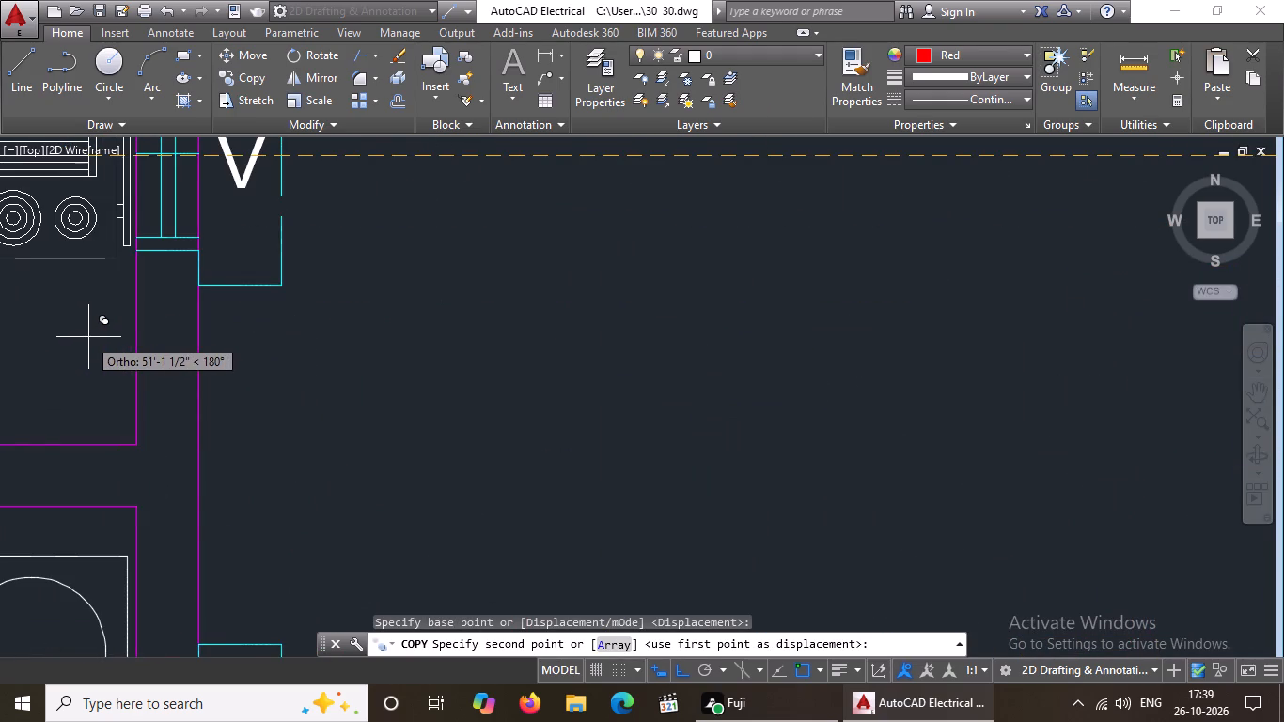
left_click(88, 337)
scroll(100, 333, "down", 3)
key("Escape")
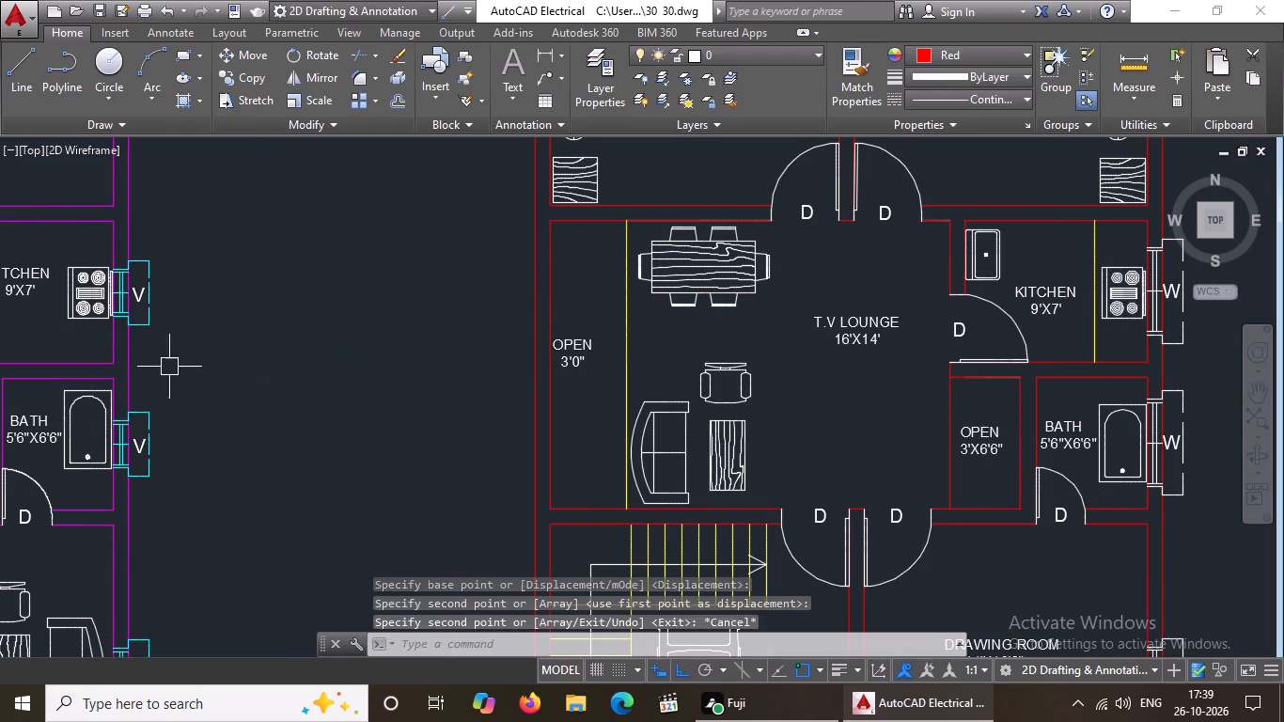
middle_click_drag(139, 358, 452, 478)
key("Escape")
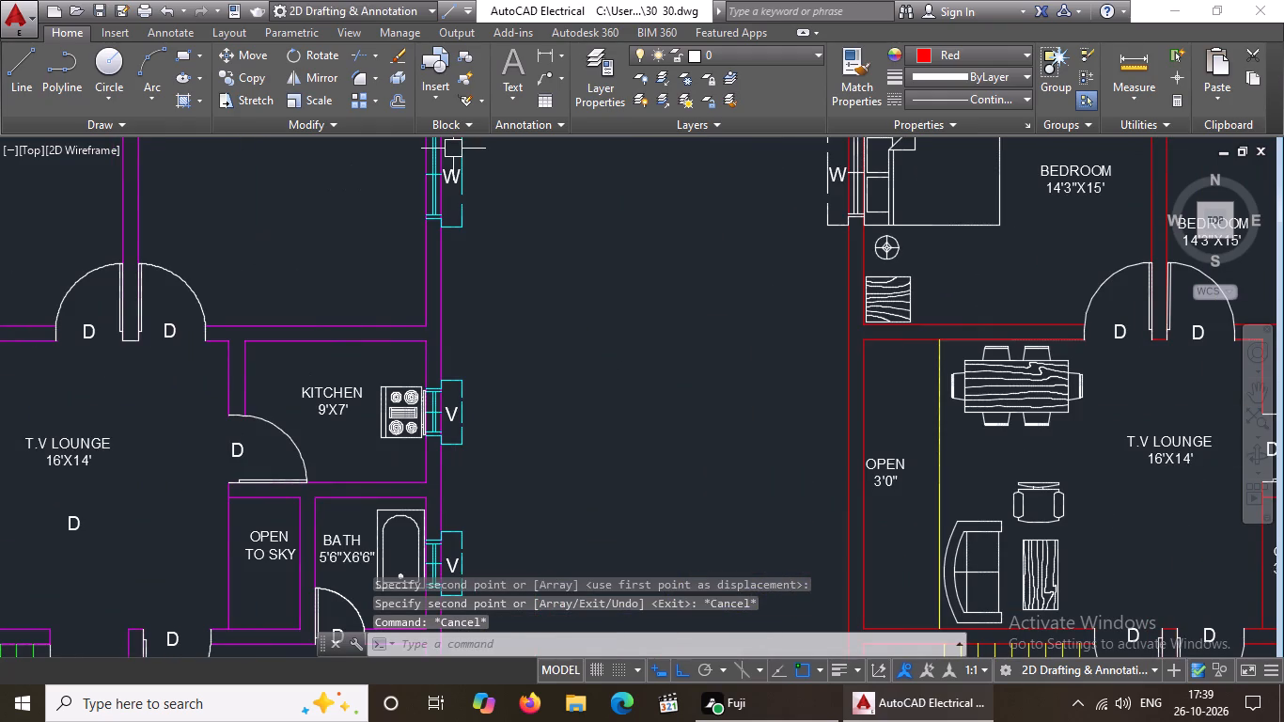
Draw a green vertical line just west of the first floor KITCHEN stove, crossing the kitchen's north and south wall lines.
scroll(464, 268, "down", 1)
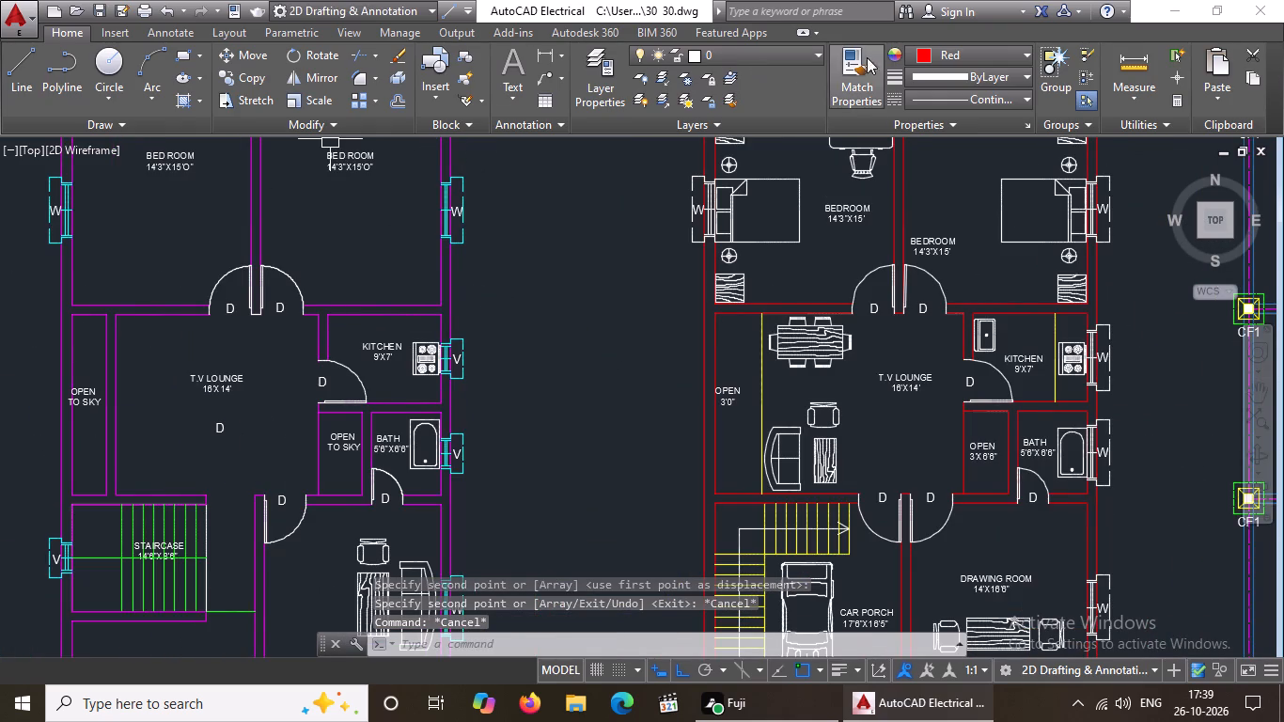
left_click(932, 52)
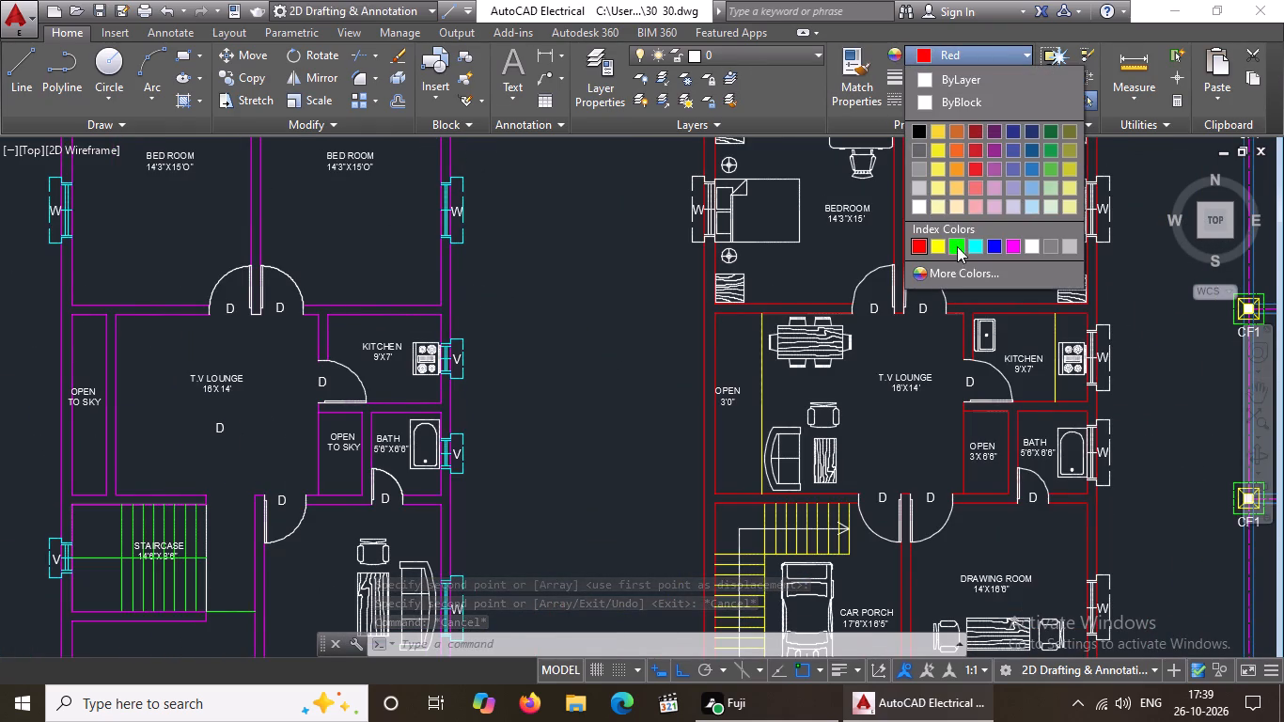
left_click(957, 244)
left_click(14, 77)
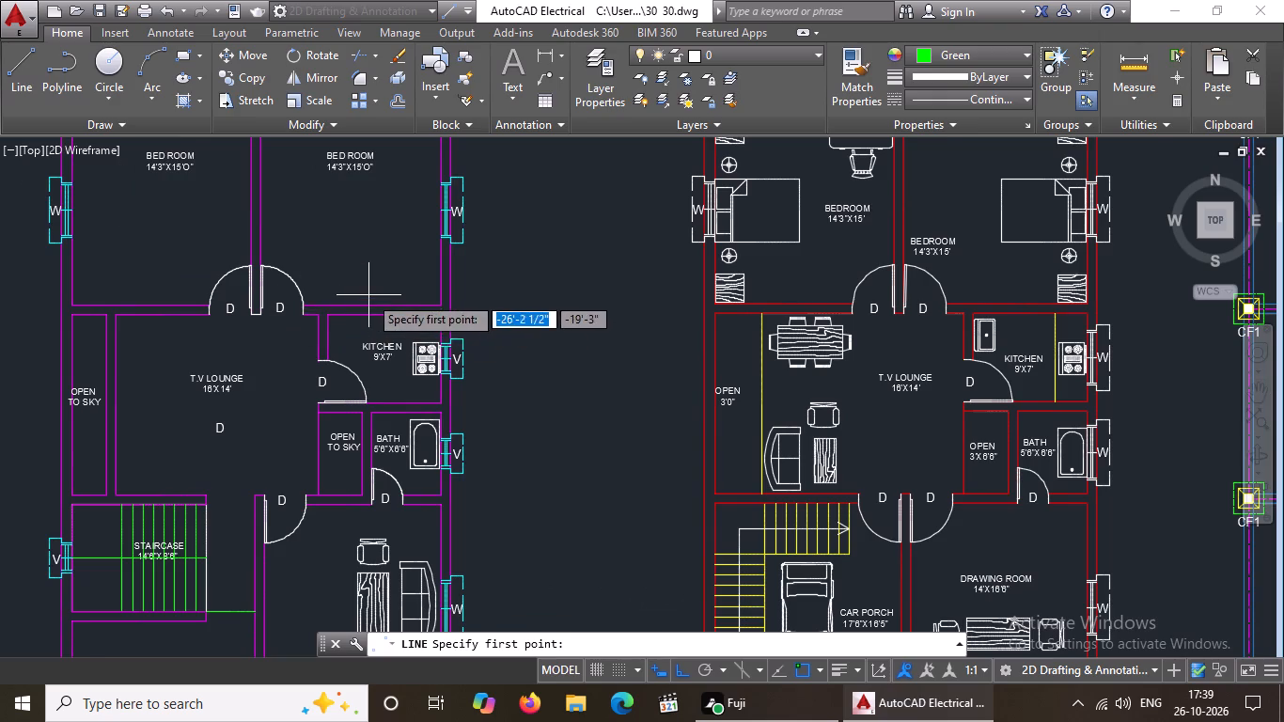
scroll(369, 295, "up", 4)
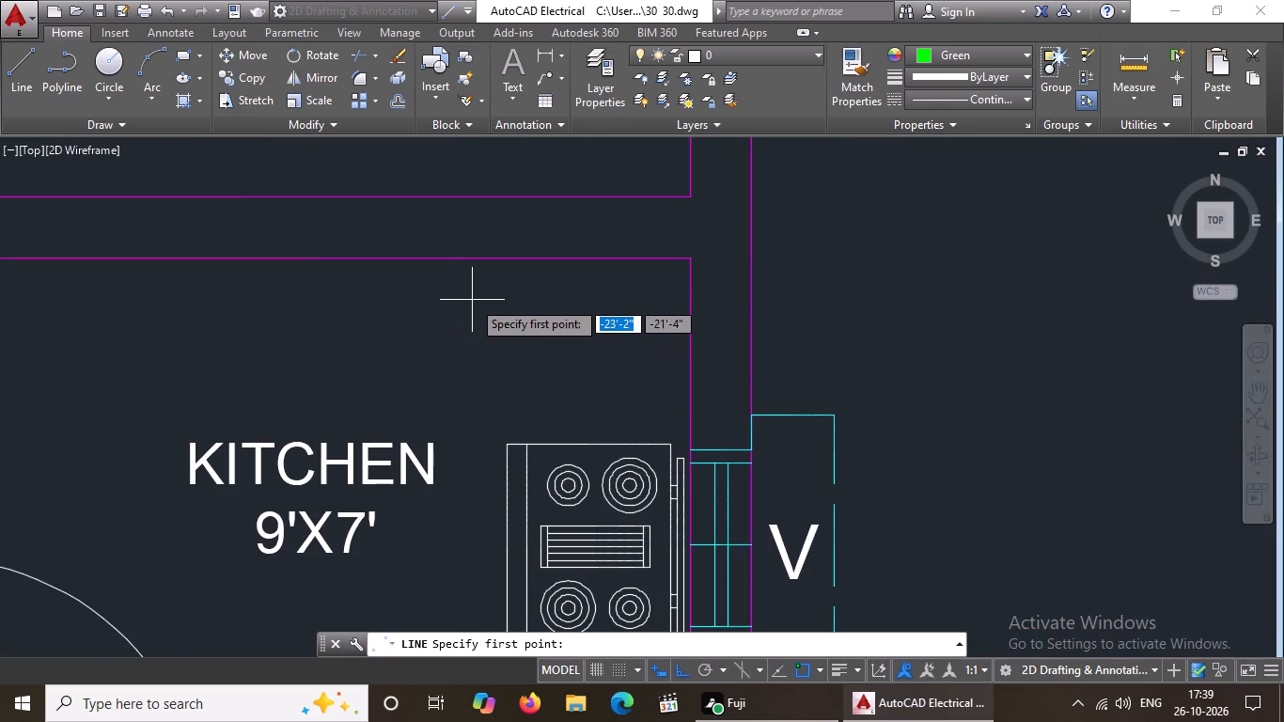
left_click(469, 243)
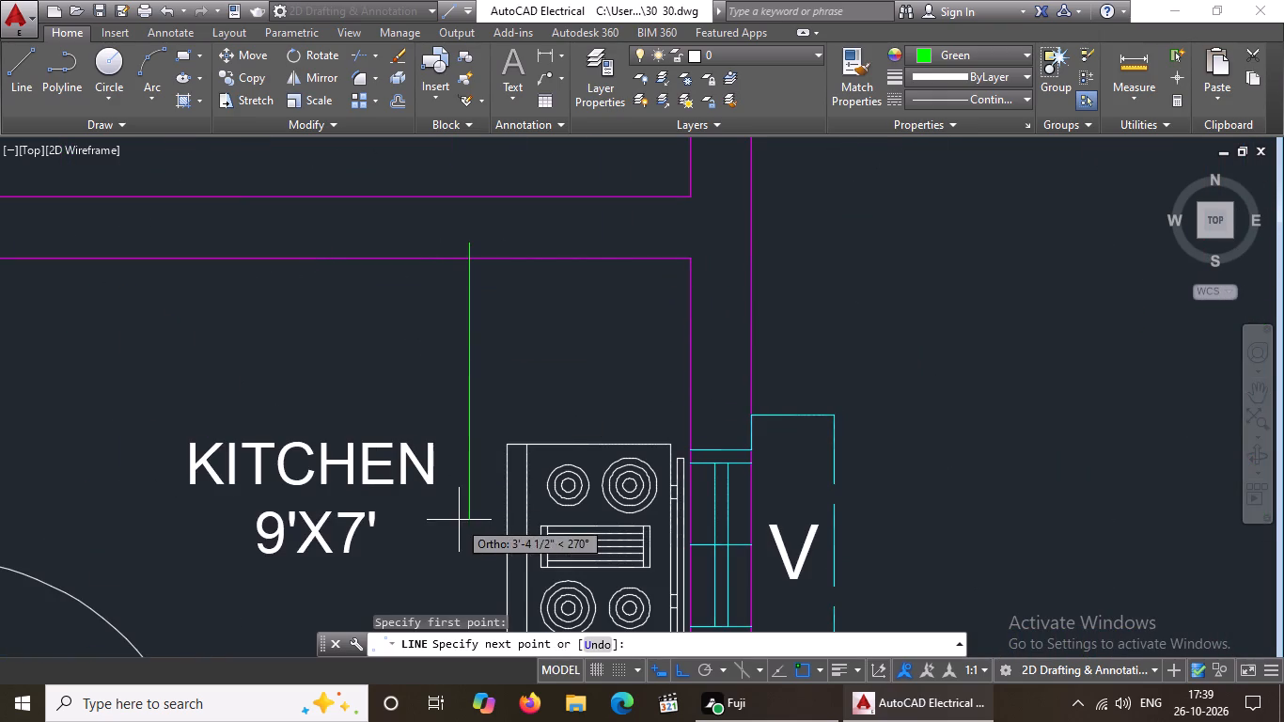
scroll(479, 493, "down", 4)
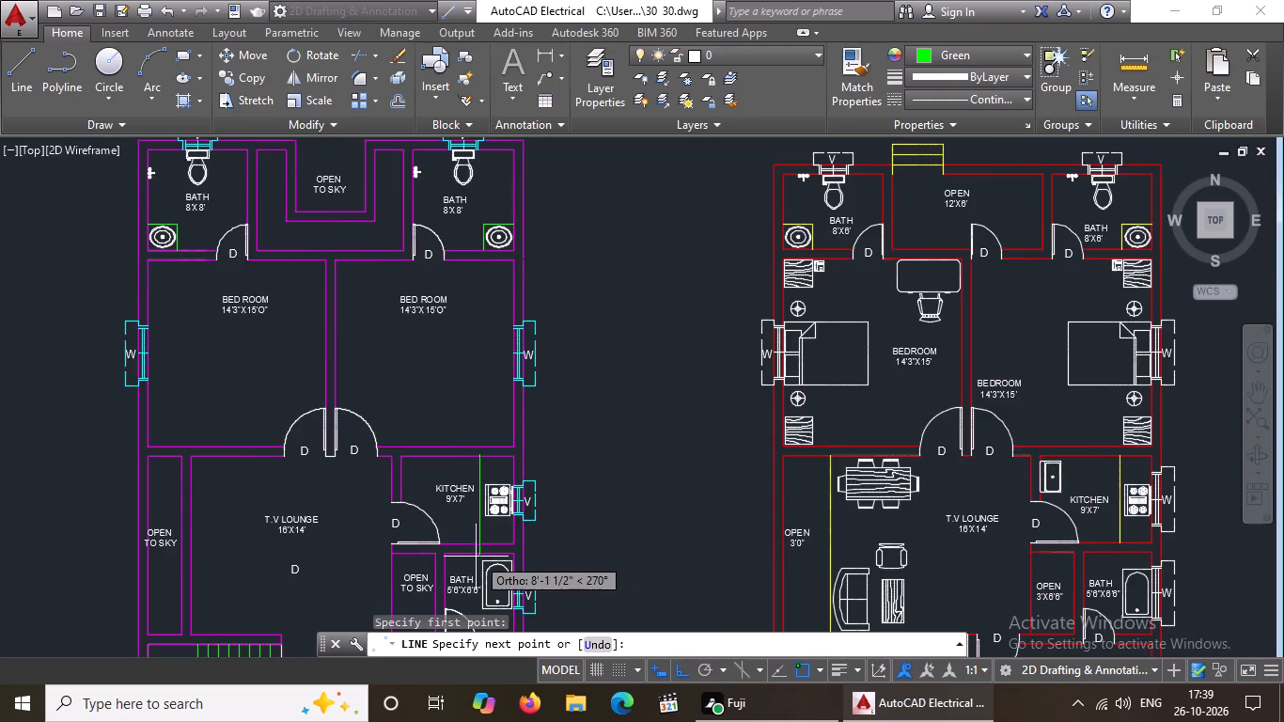
scroll(476, 557, "up", 3)
left_click(483, 520)
key("Escape")
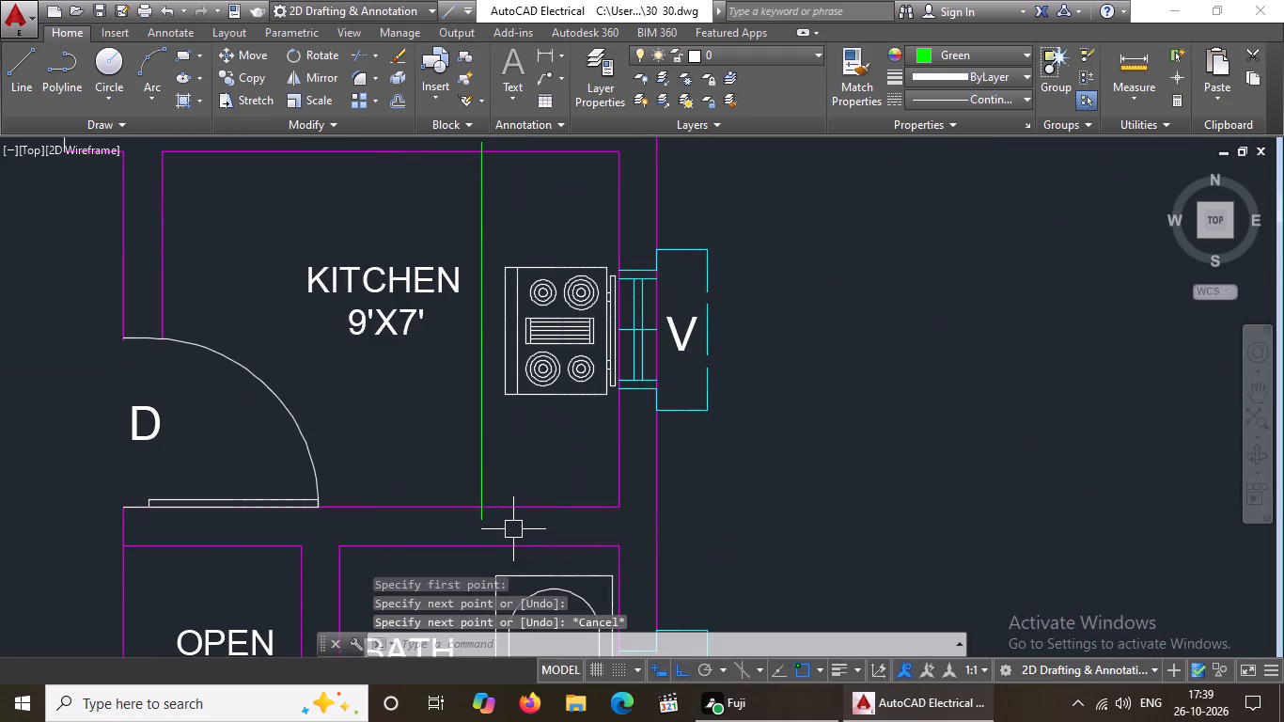
Trim both overhanging ends of the green kitchen line back to the inner north and south wall lines.
type("TR")
key("Return")
key("Return")
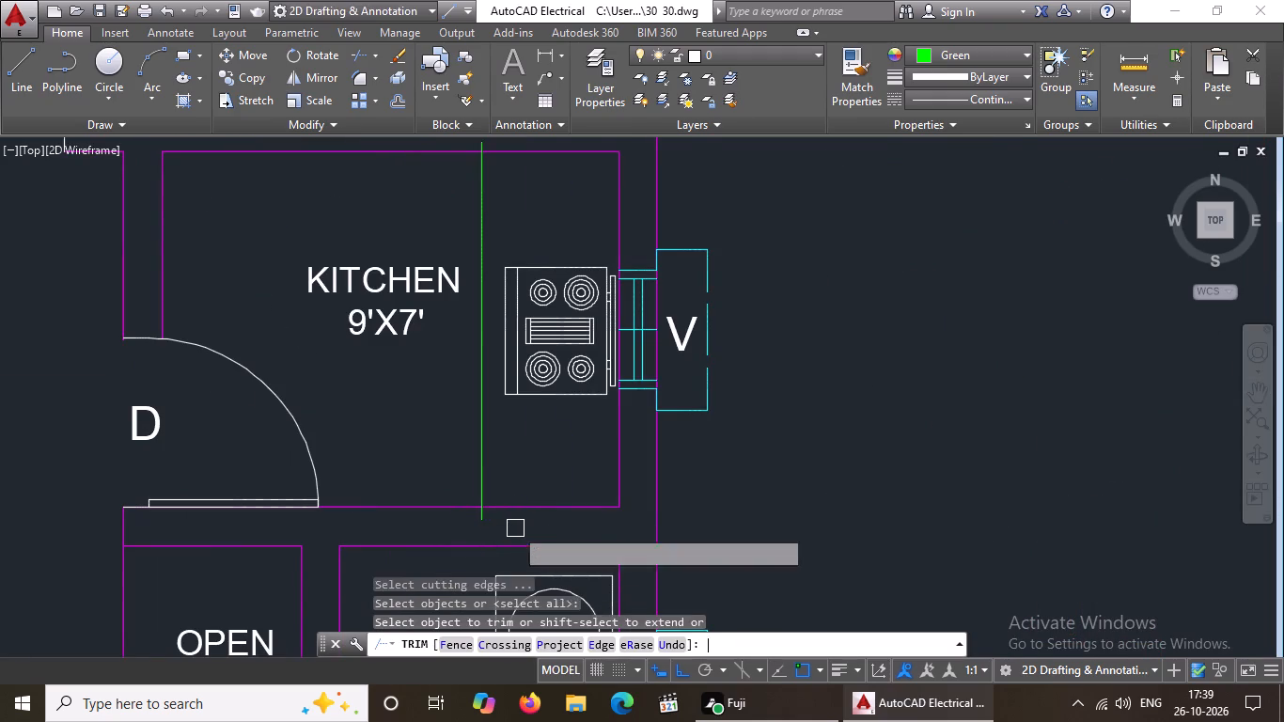
scroll(500, 532, "up", 2)
left_click(439, 498)
scroll(441, 496, "down", 3)
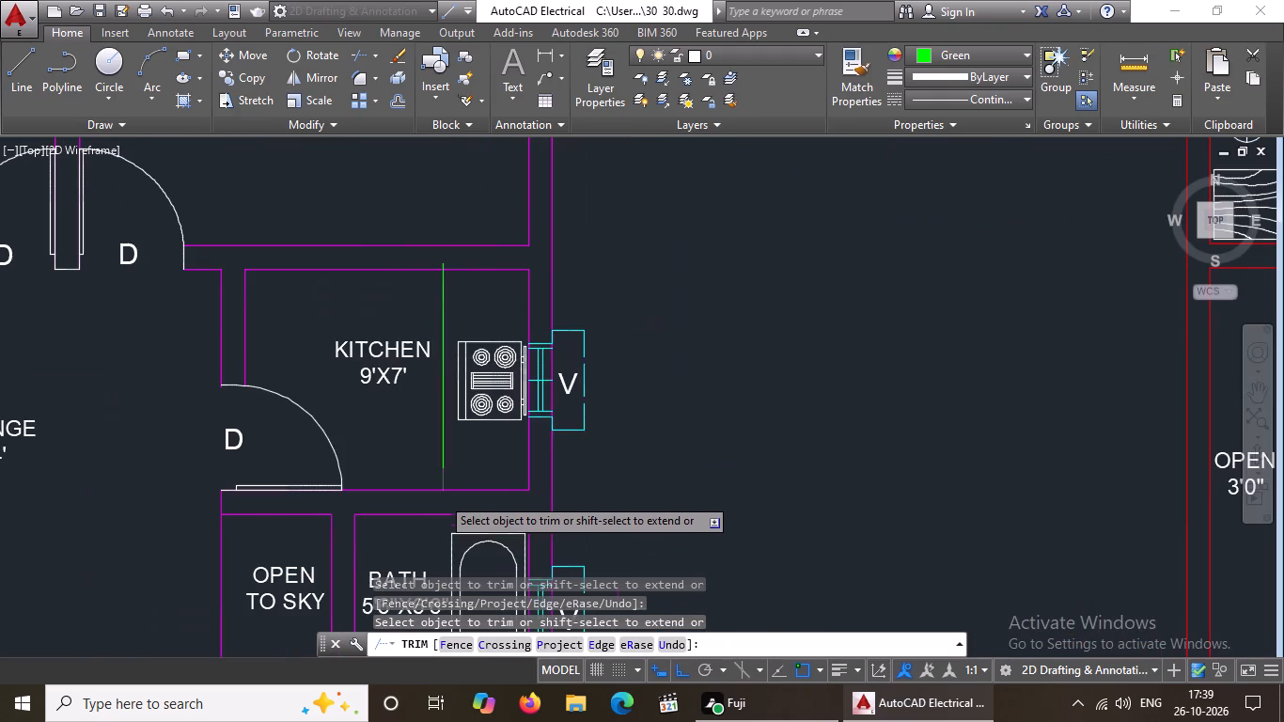
scroll(457, 251, "up", 2)
left_click(417, 278)
scroll(450, 295, "down", 4)
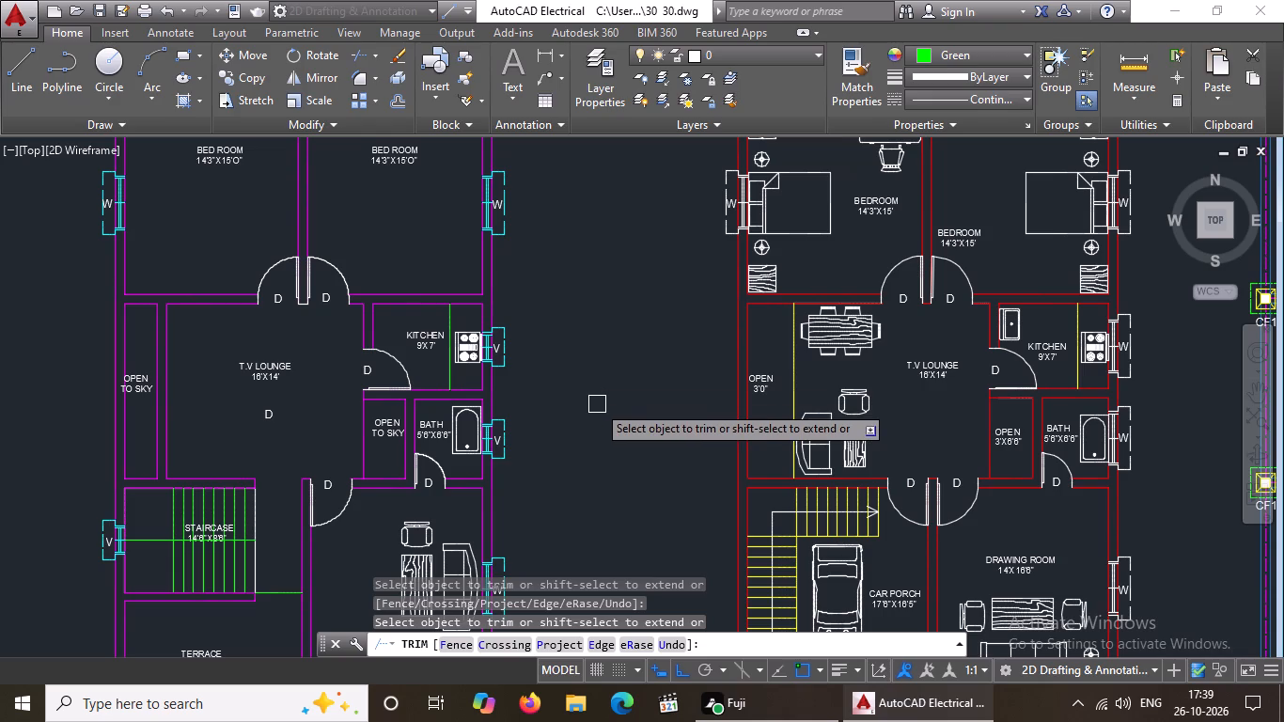
key("Escape")
Copy the ground floor kitchen sink about 51'1" west, with Ortho off, to the west wall of the first floor KITCHEN.
scroll(1040, 326, "up", 2)
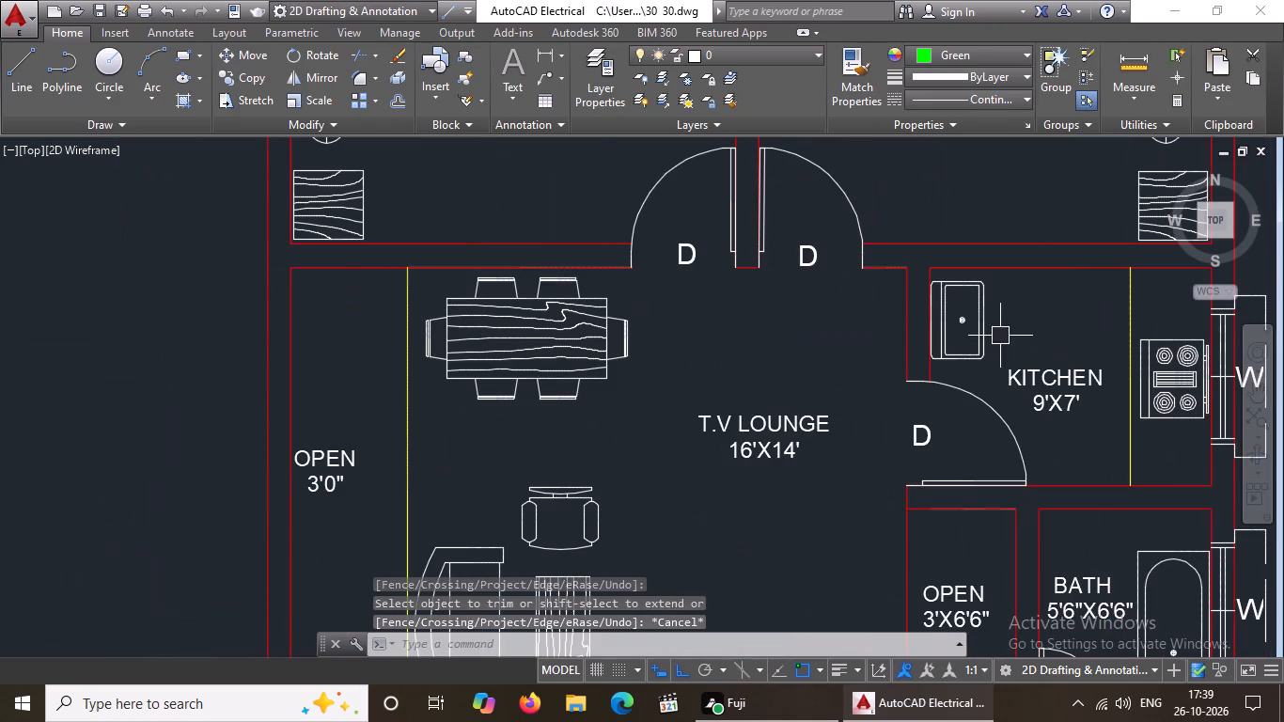
left_click(983, 340)
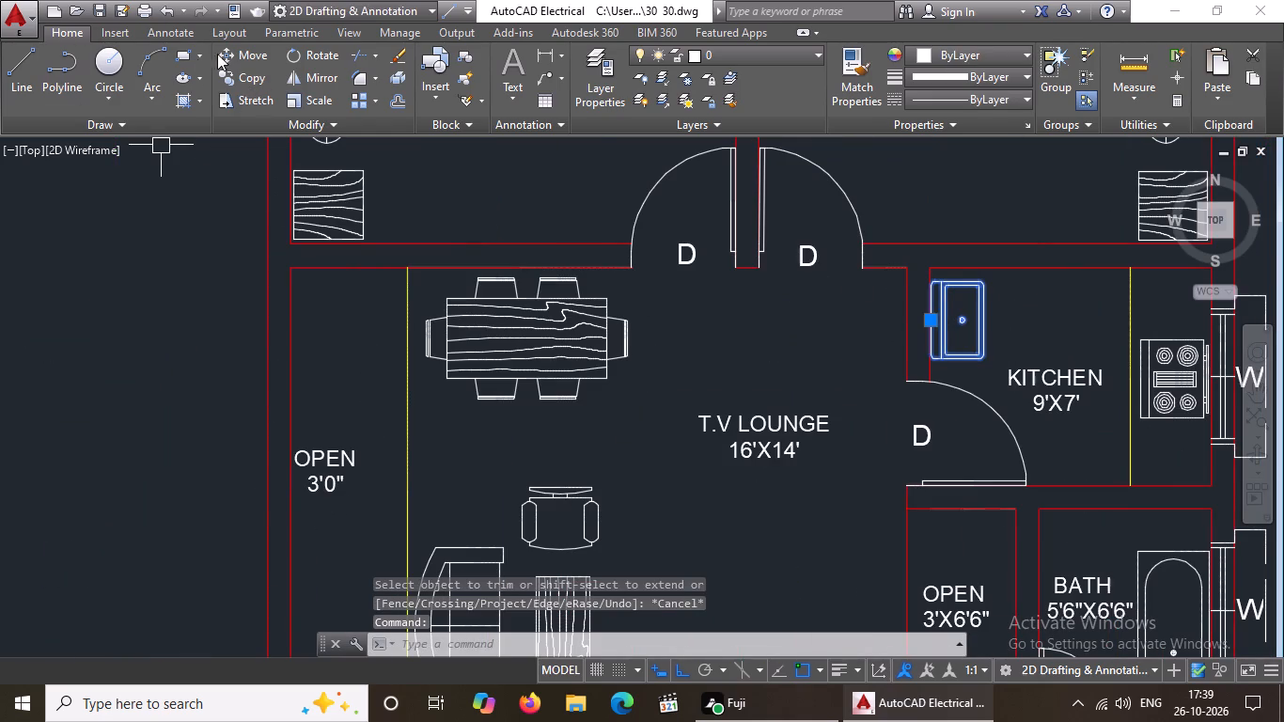
left_click(234, 72)
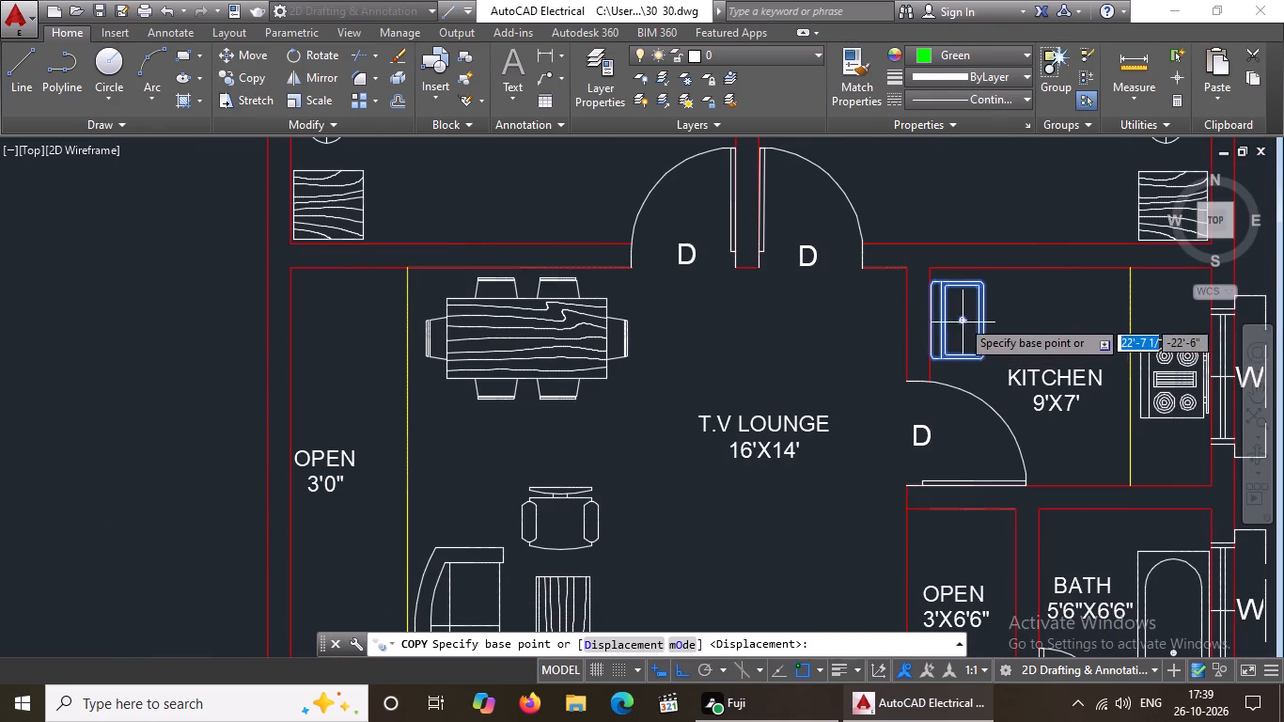
left_click(961, 317)
scroll(481, 403, "down", 4)
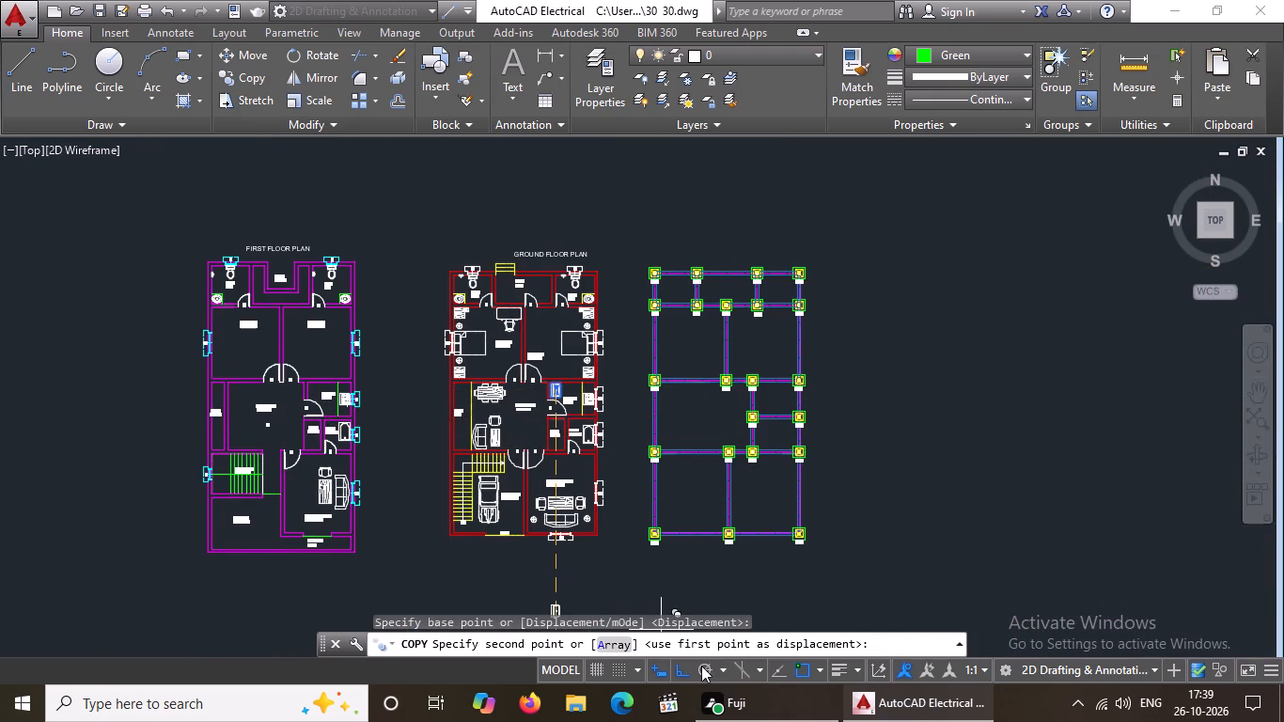
left_click(678, 669)
scroll(241, 381, "up", 3)
scroll(345, 405, "up", 2)
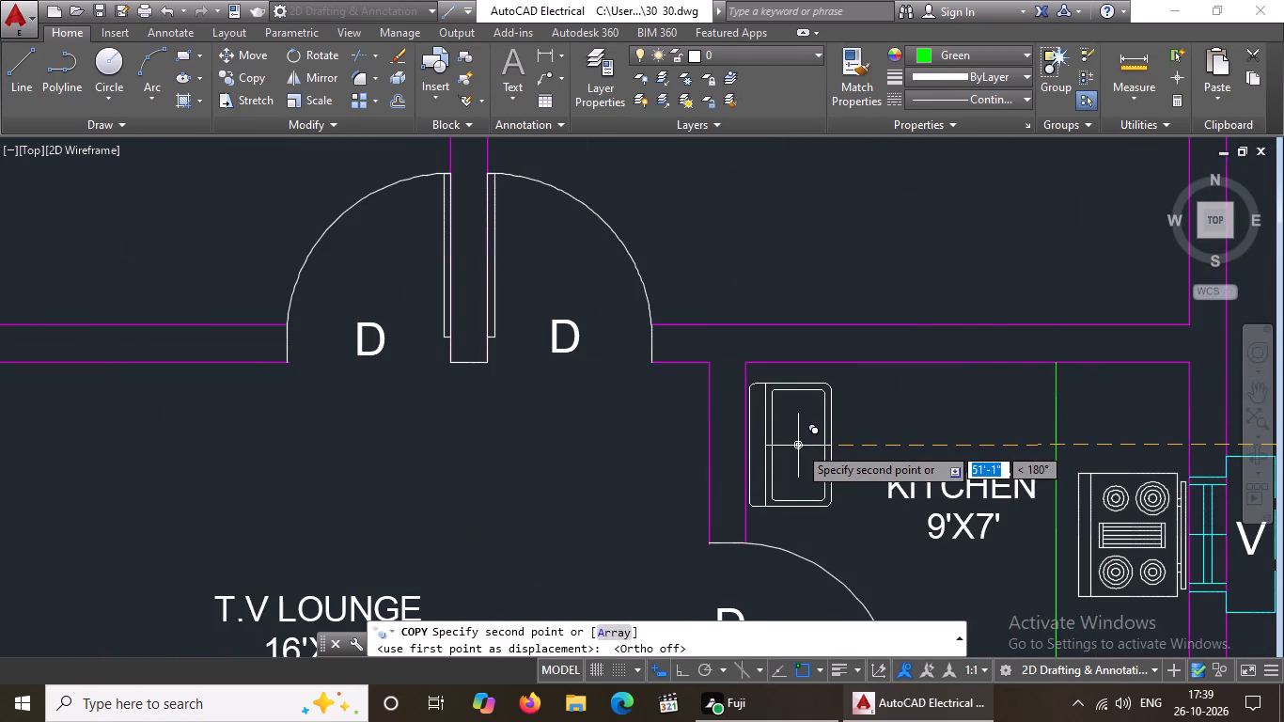
left_click(798, 446)
scroll(818, 444, "down", 4)
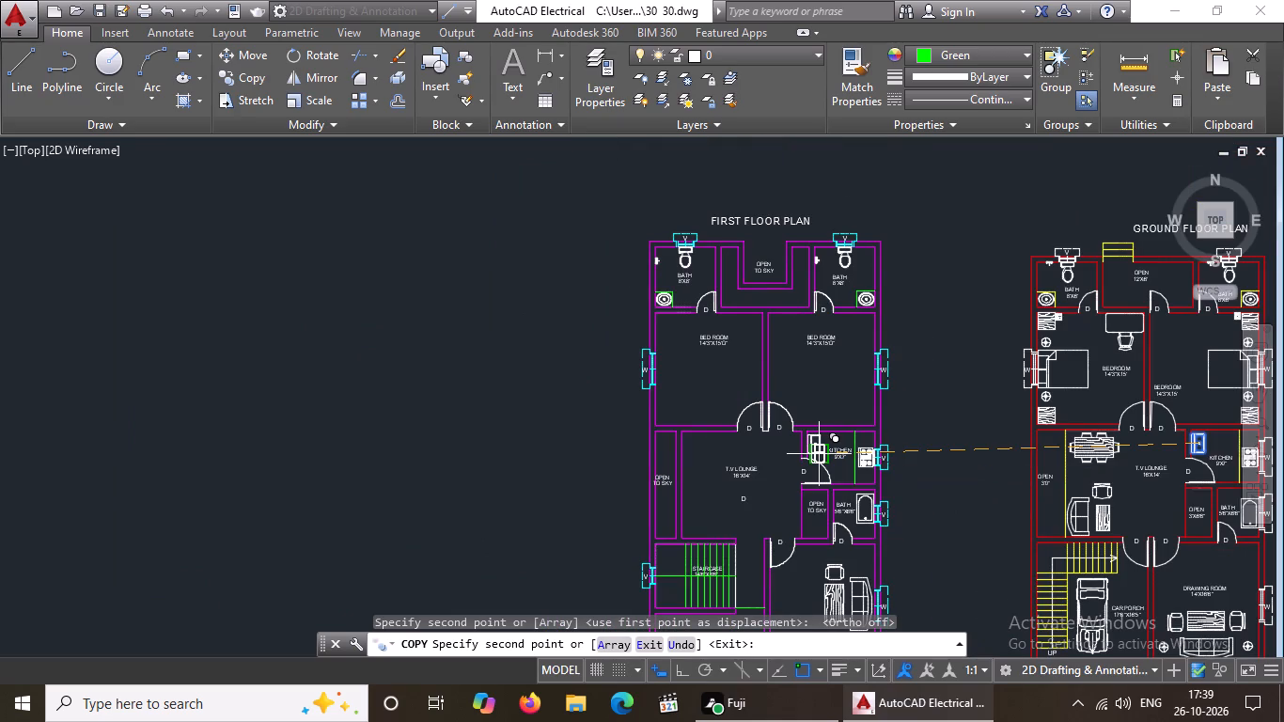
key("Escape")
Delete the west line of the first floor wall between the western OPEN TO SKY strip and the T.V LOUNGE.
scroll(712, 503, "up", 3)
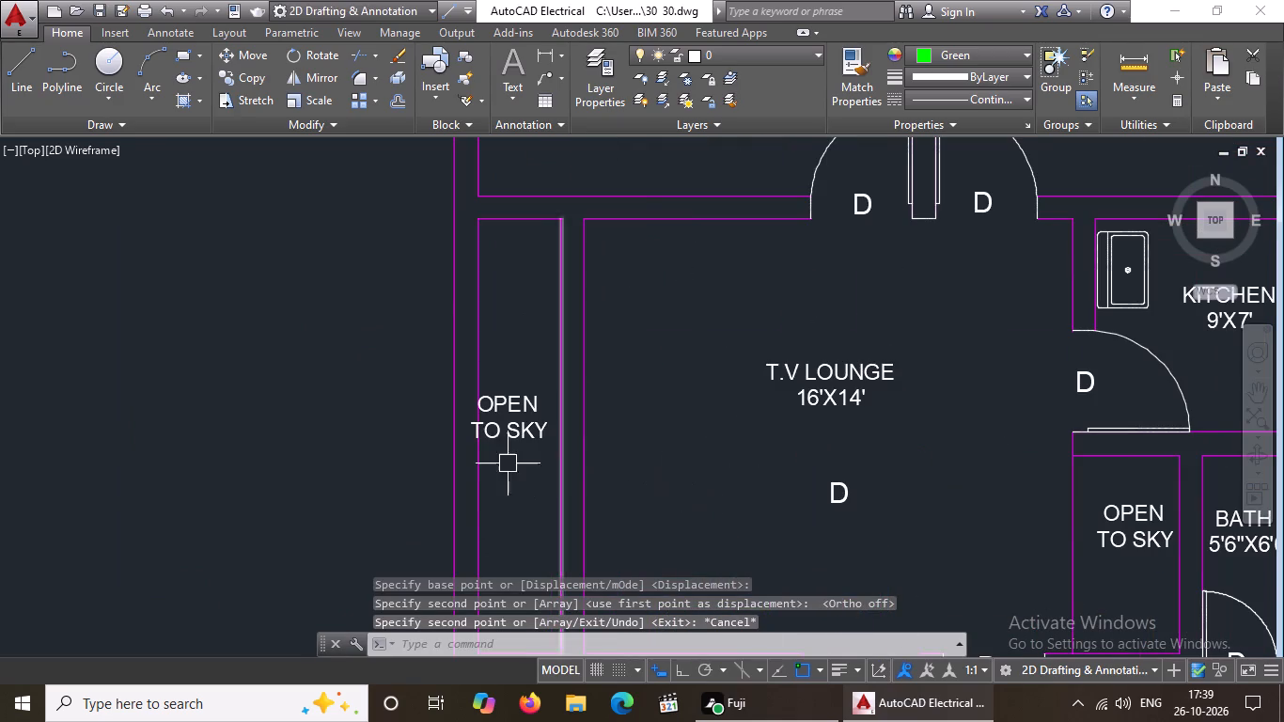
left_click(559, 332)
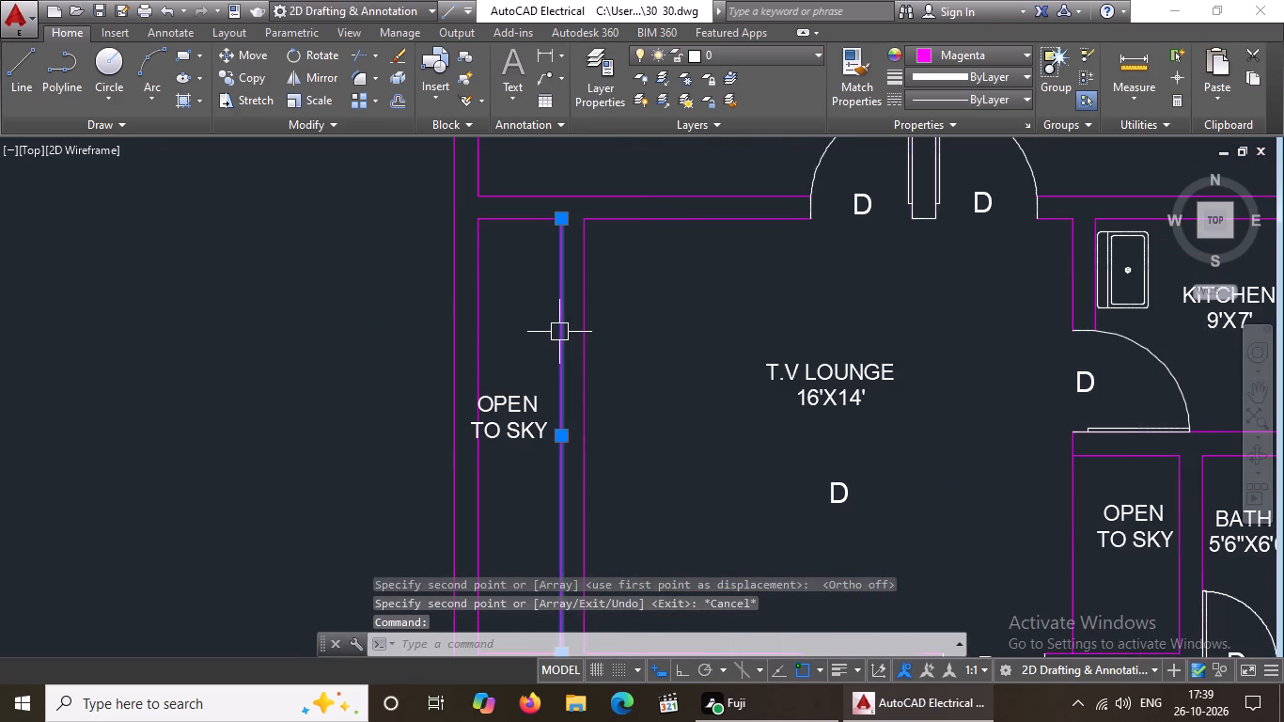
key("Delete")
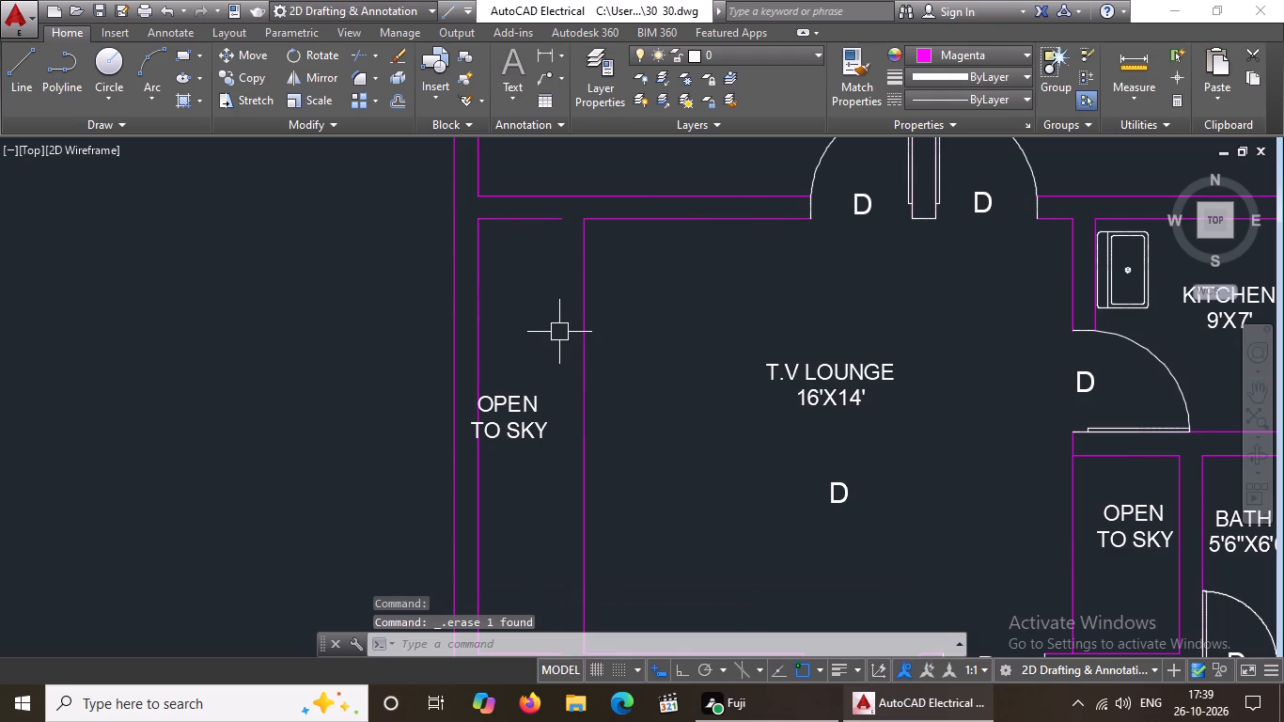
Extend the north and south wall lines of the western OPEN TO SKY strip east to the remaining T.V LOUNGE wall line.
type("EX")
key("Return")
key("Return")
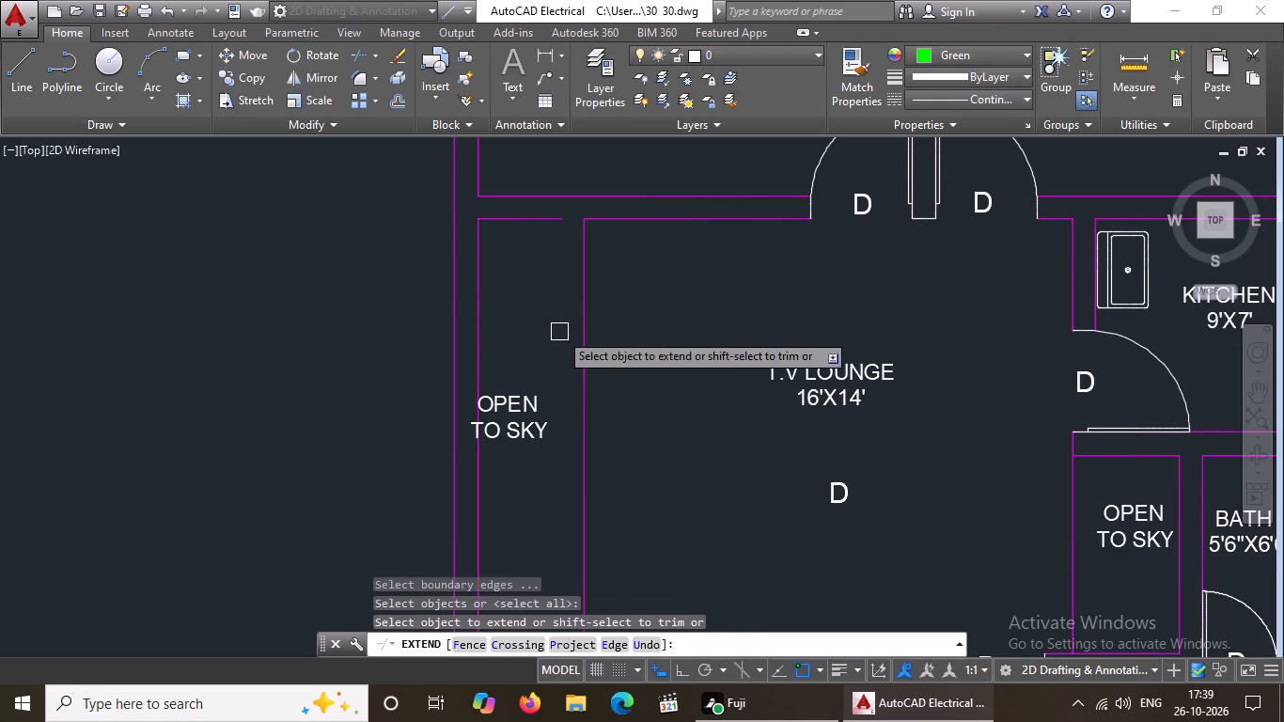
left_click(547, 217)
scroll(608, 222, "down", 4)
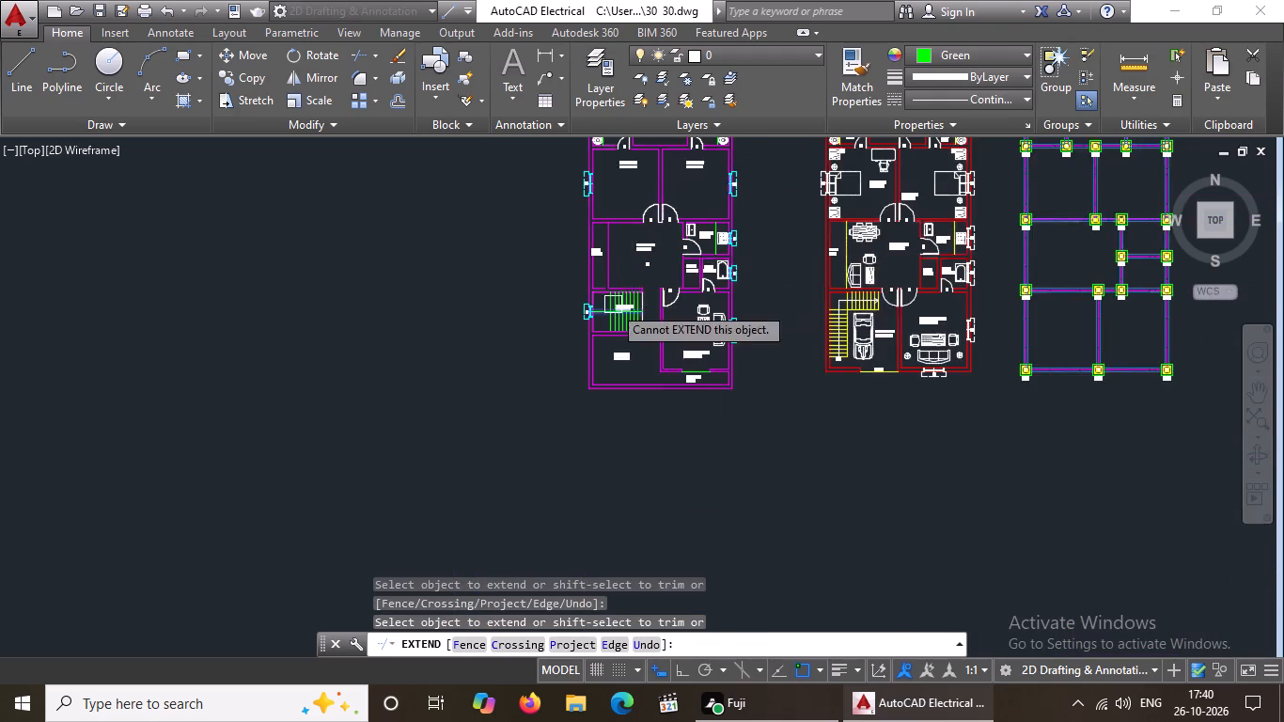
scroll(612, 305, "up", 3)
left_click(568, 233)
scroll(711, 228, "down", 3)
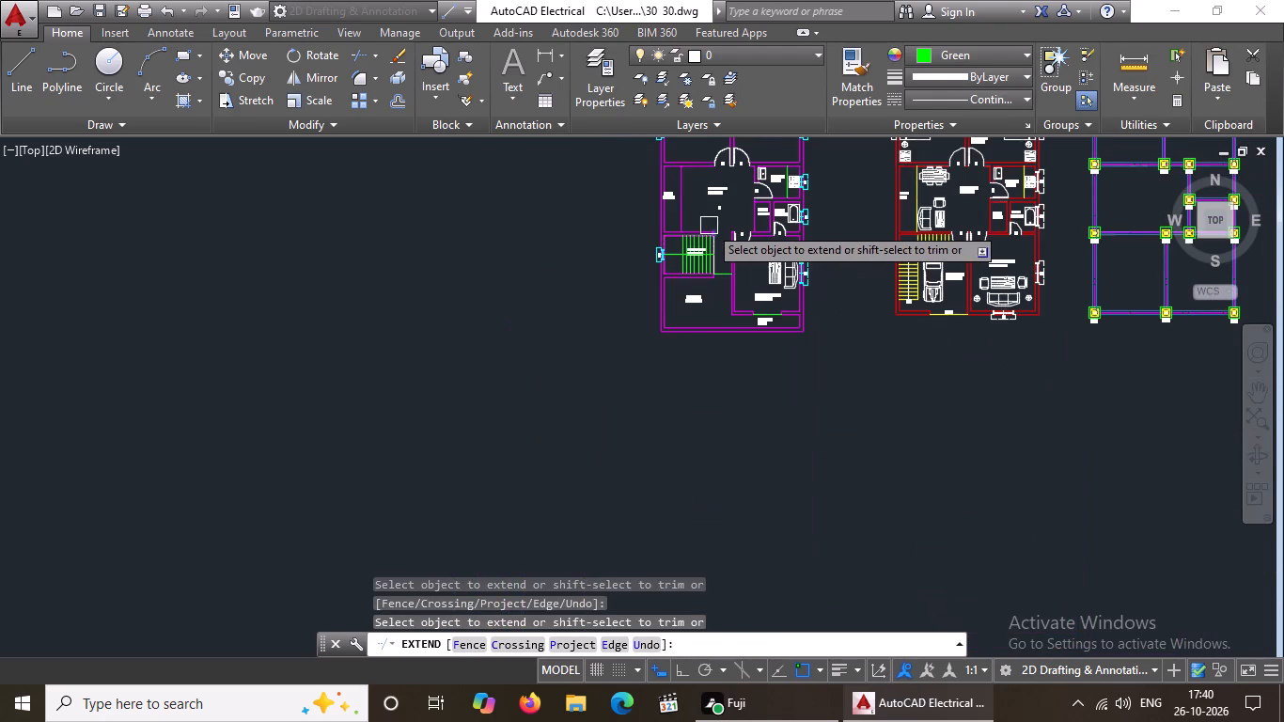
key("Escape")
Move the western OPEN TO SKY label east so it sits between the strip's inner wall lines.
scroll(681, 160, "up", 3)
scroll(661, 234, "up", 2)
left_click(588, 430)
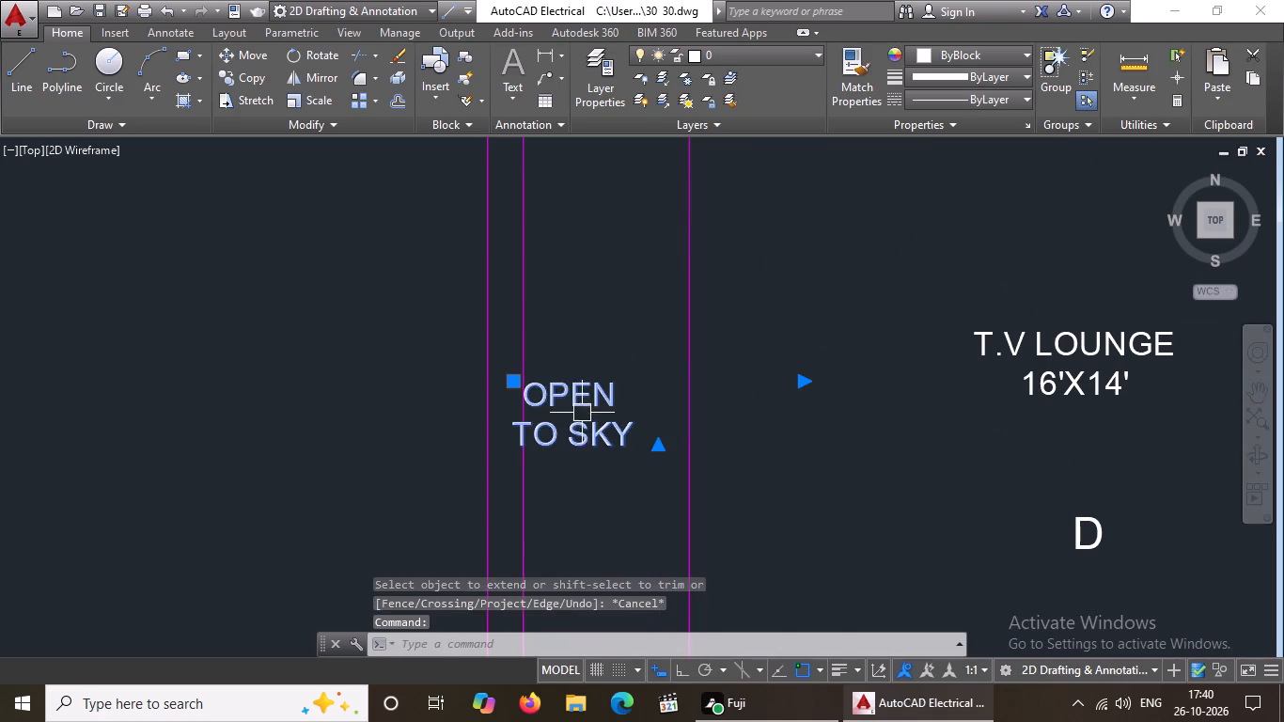
left_click(509, 382)
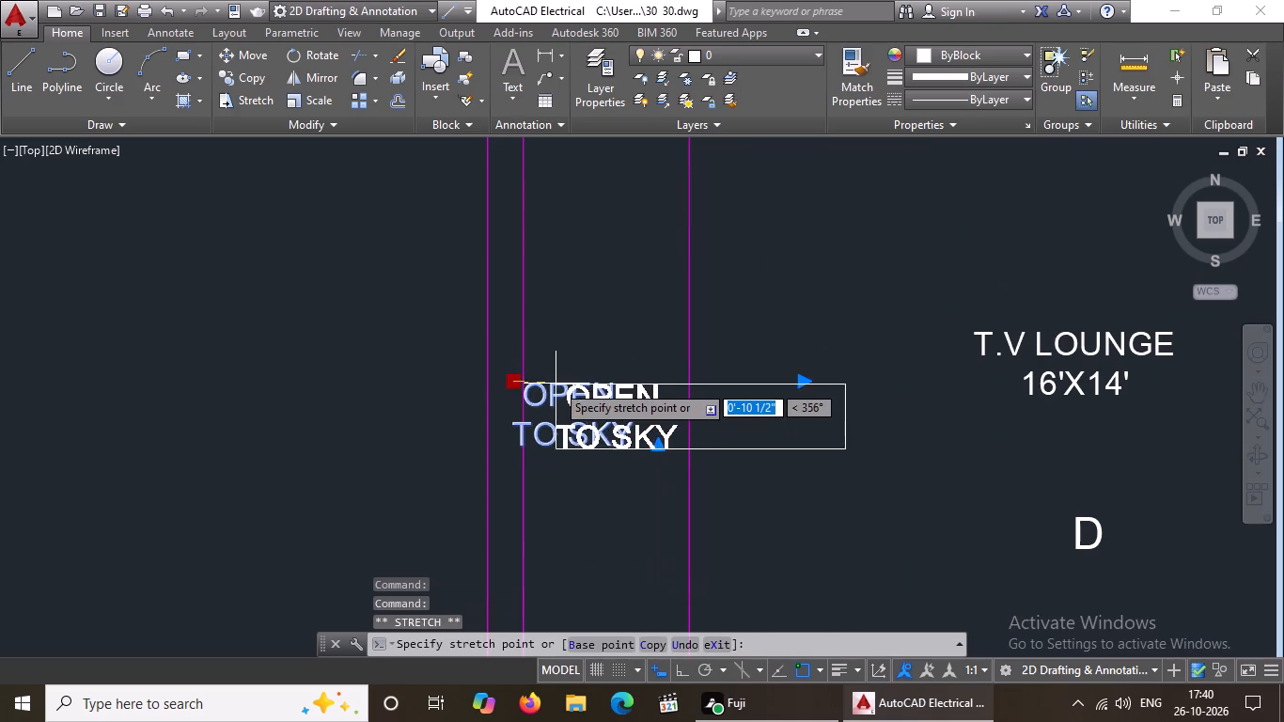
left_click(554, 377)
scroll(573, 369, "down", 2)
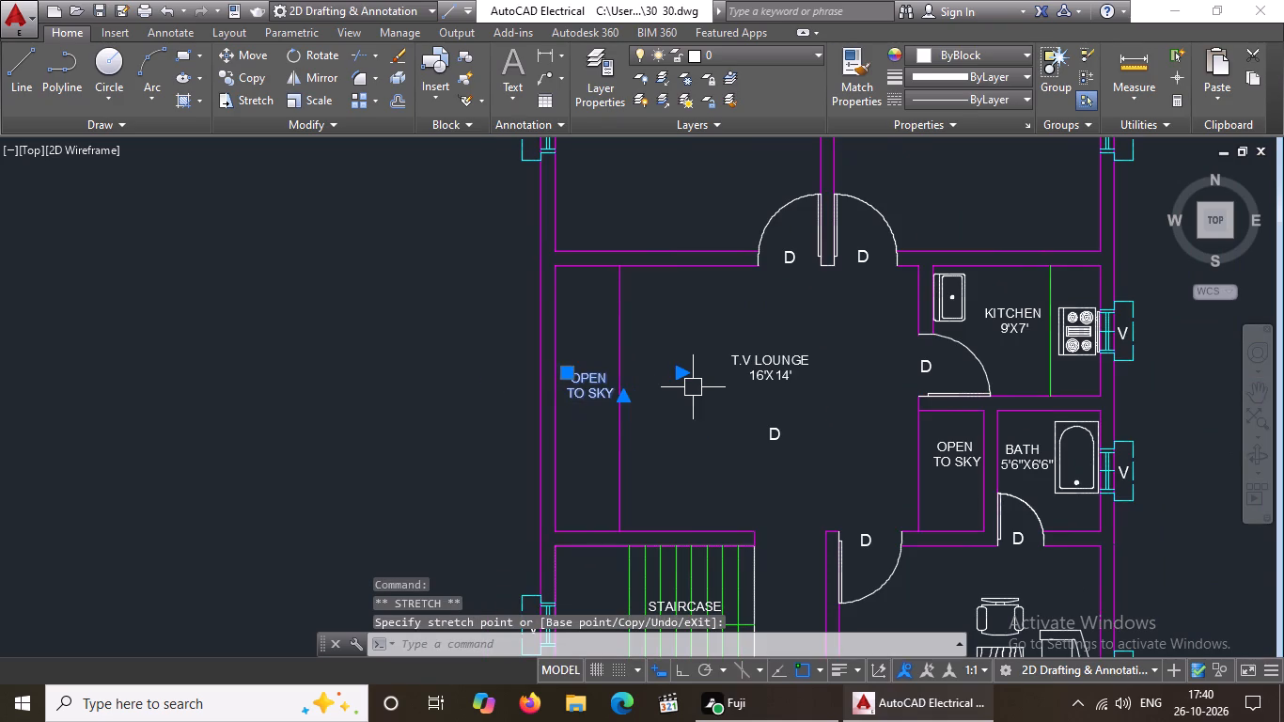
scroll(559, 368, "up", 2)
left_click(576, 376)
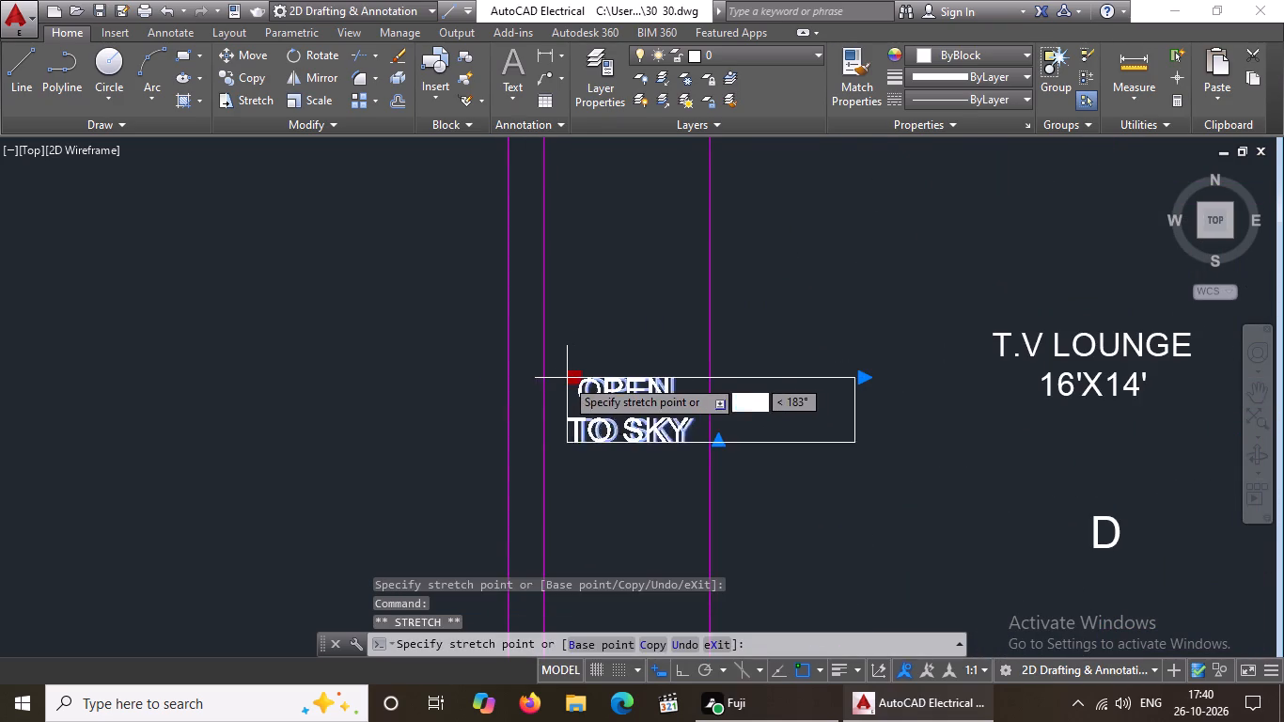
left_click(556, 375)
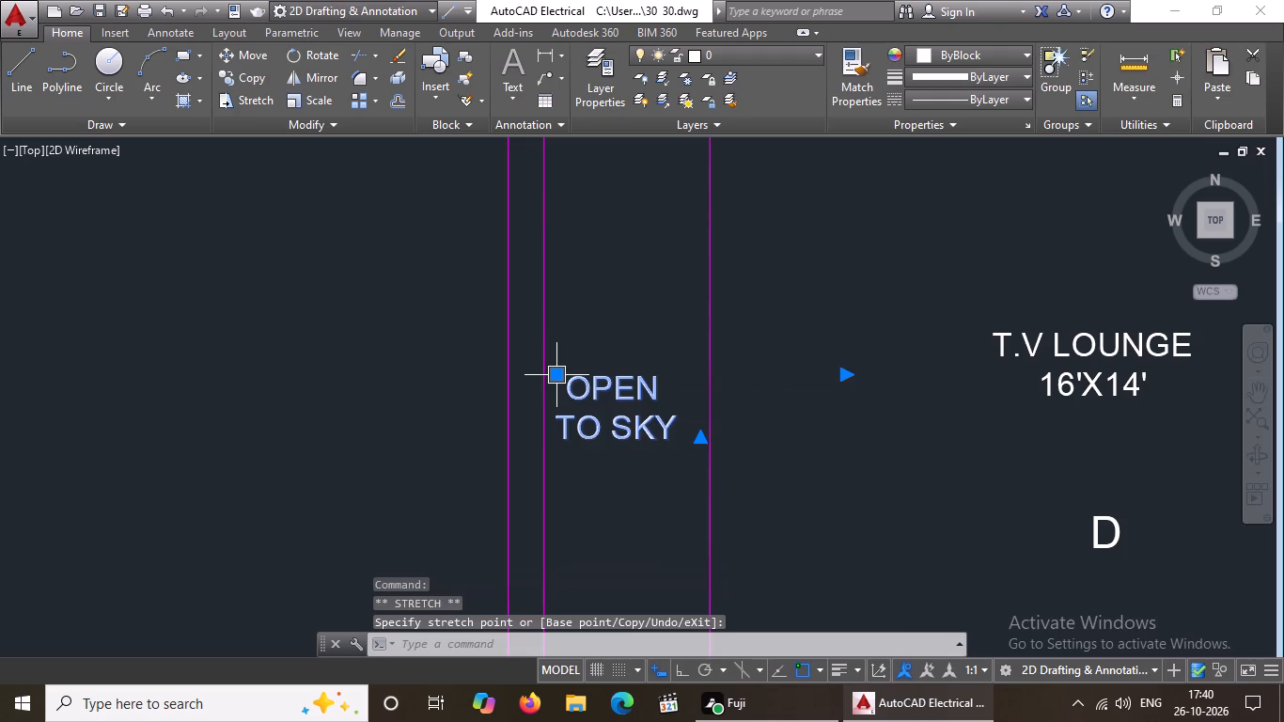
left_click(556, 374)
left_click(564, 372)
scroll(656, 382, "down", 2)
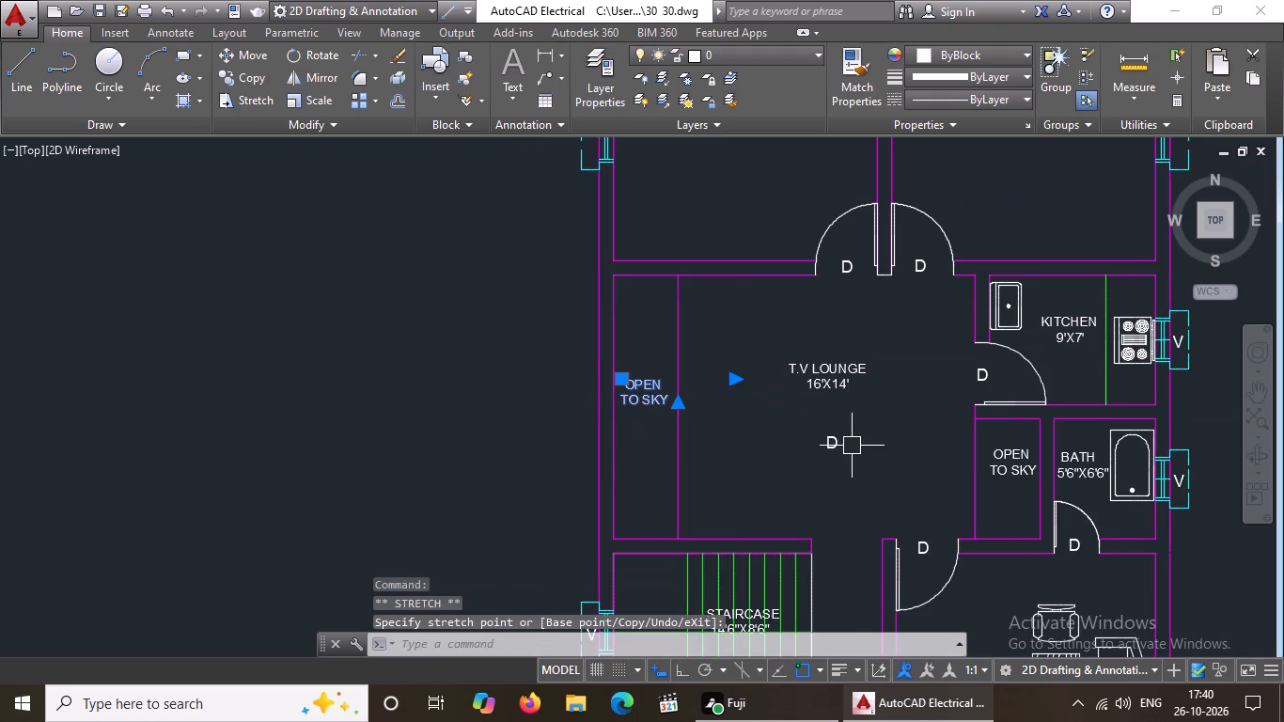
key("Escape")
Move both first floor BED ROOM labels slightly north and toward the wall shared by the two bedrooms.
scroll(852, 446, "down", 3)
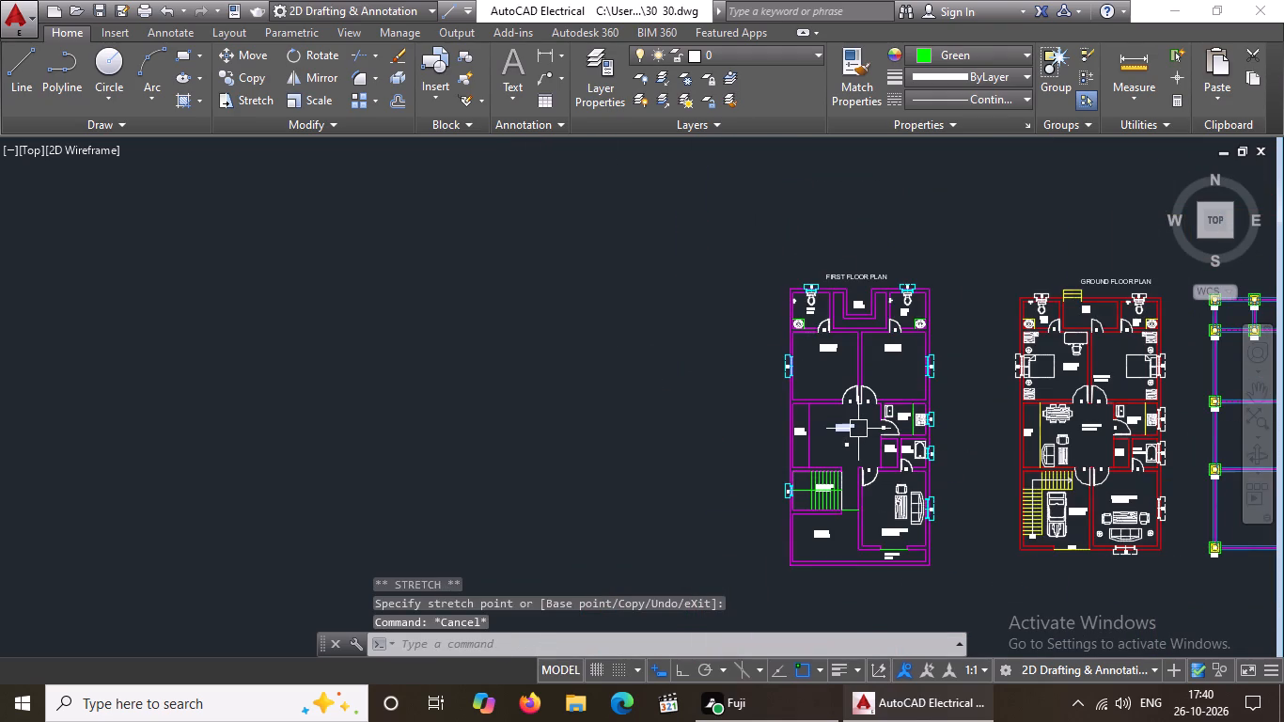
middle_click_drag(857, 427, 784, 440)
scroll(738, 401, "up", 2)
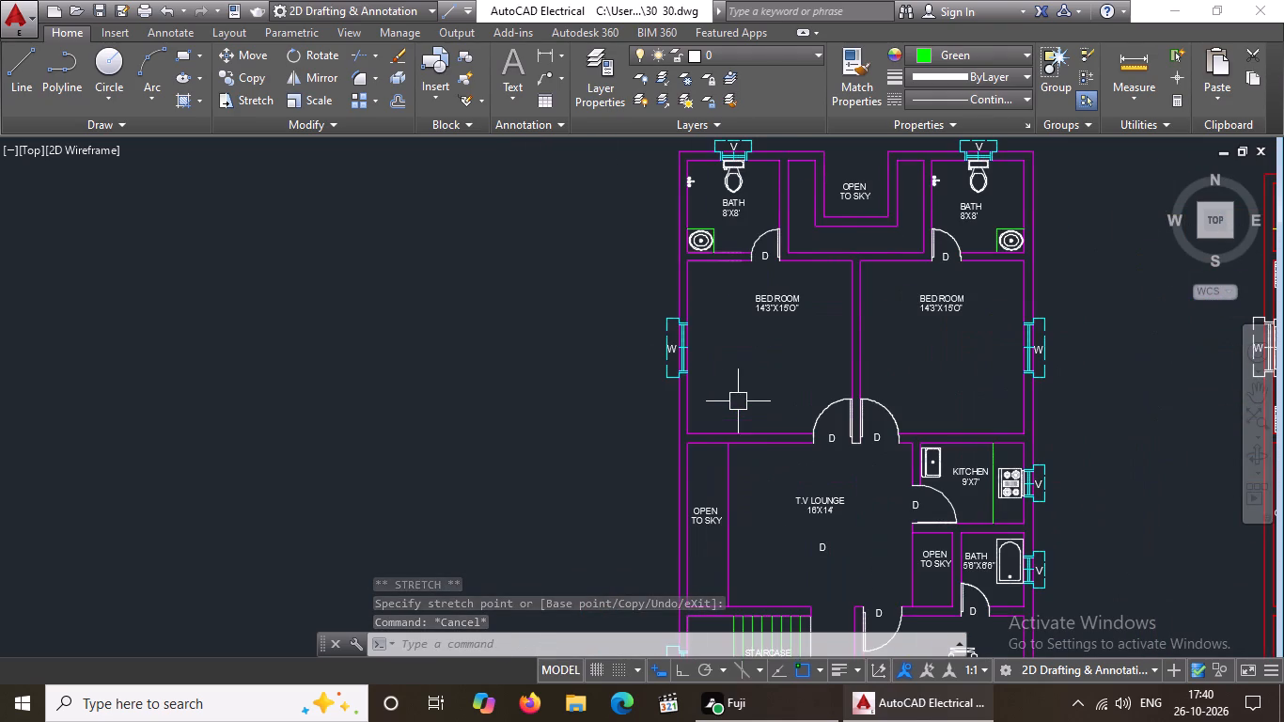
left_click(784, 297)
left_click(755, 291)
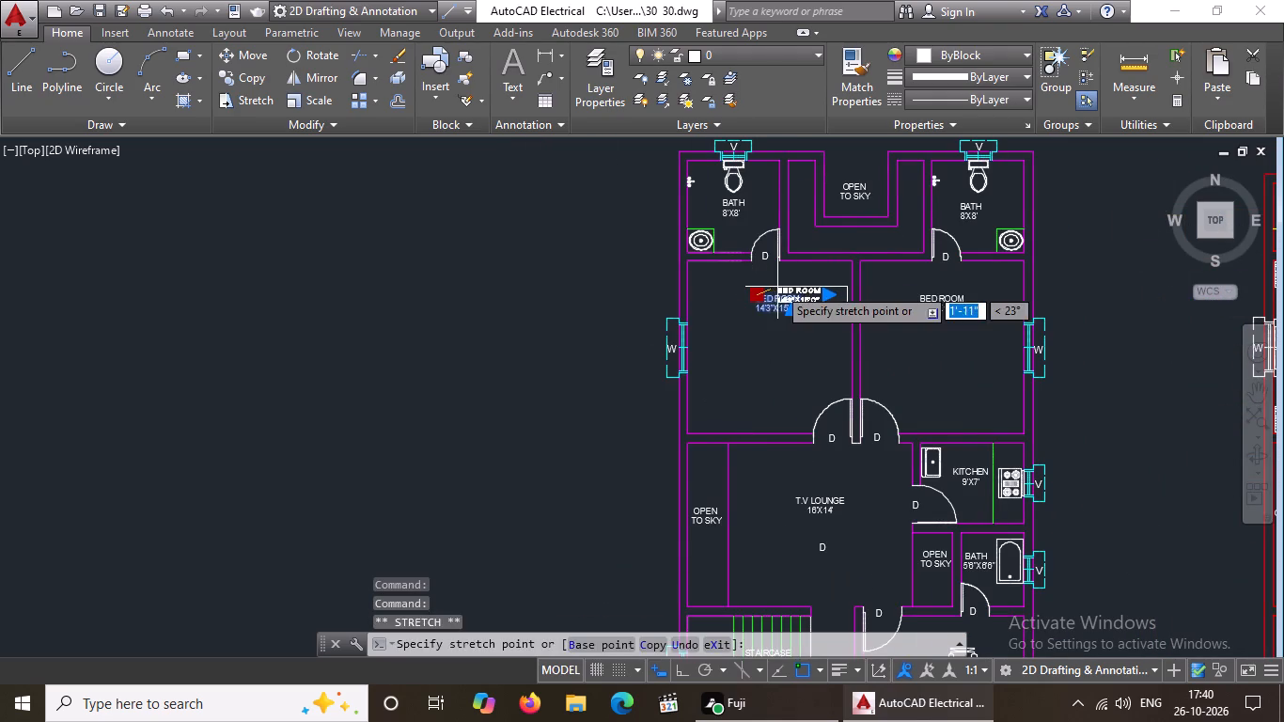
left_click(778, 286)
left_click(945, 296)
left_click_drag(924, 296, 914, 299)
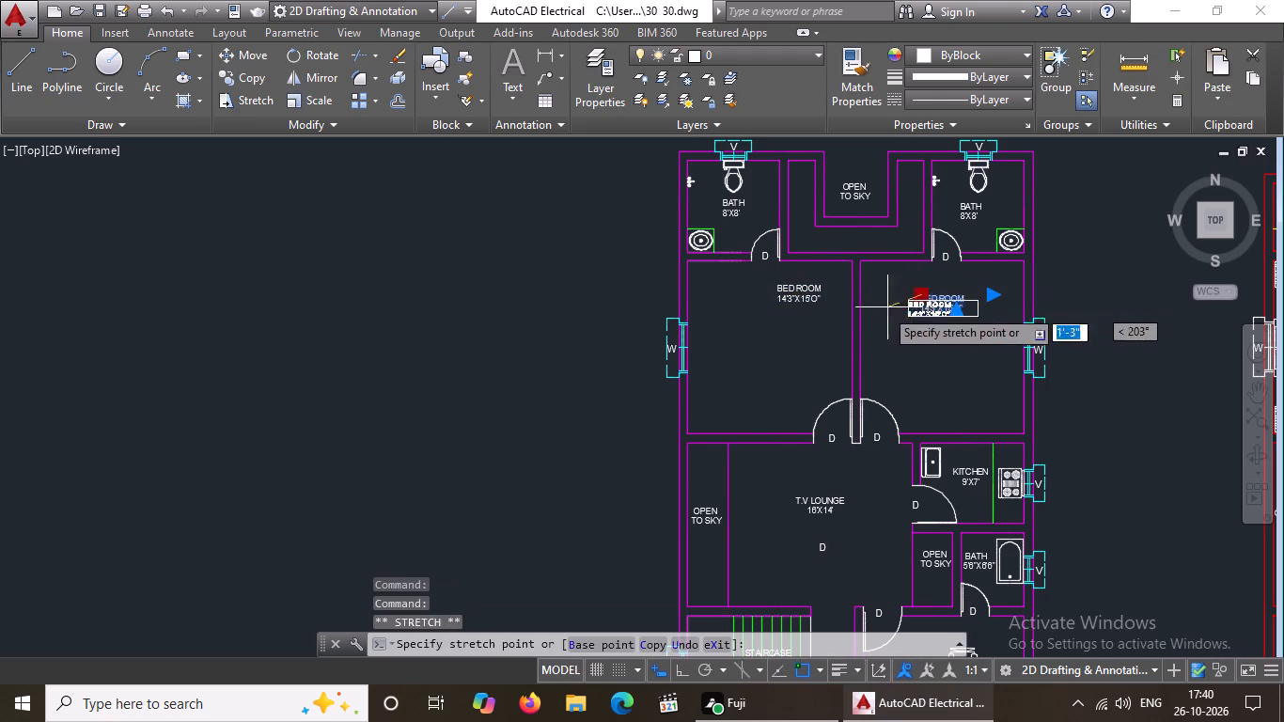
left_click(869, 283)
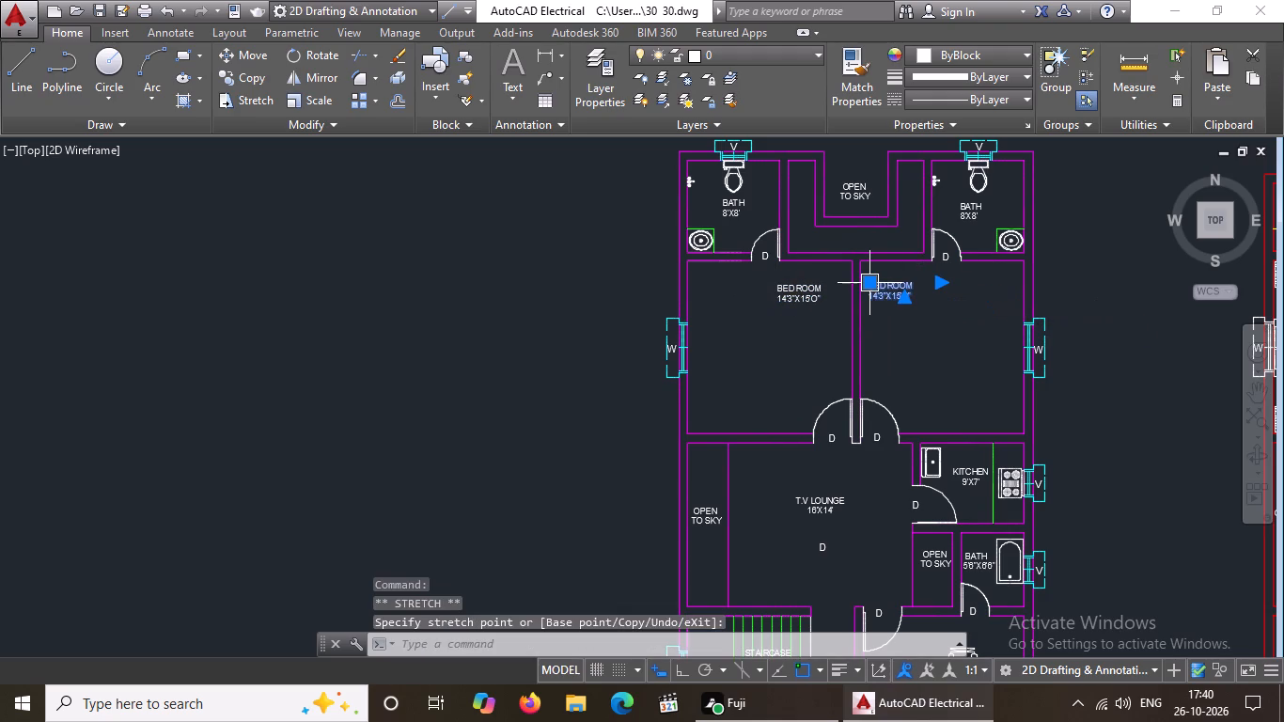
key("Escape")
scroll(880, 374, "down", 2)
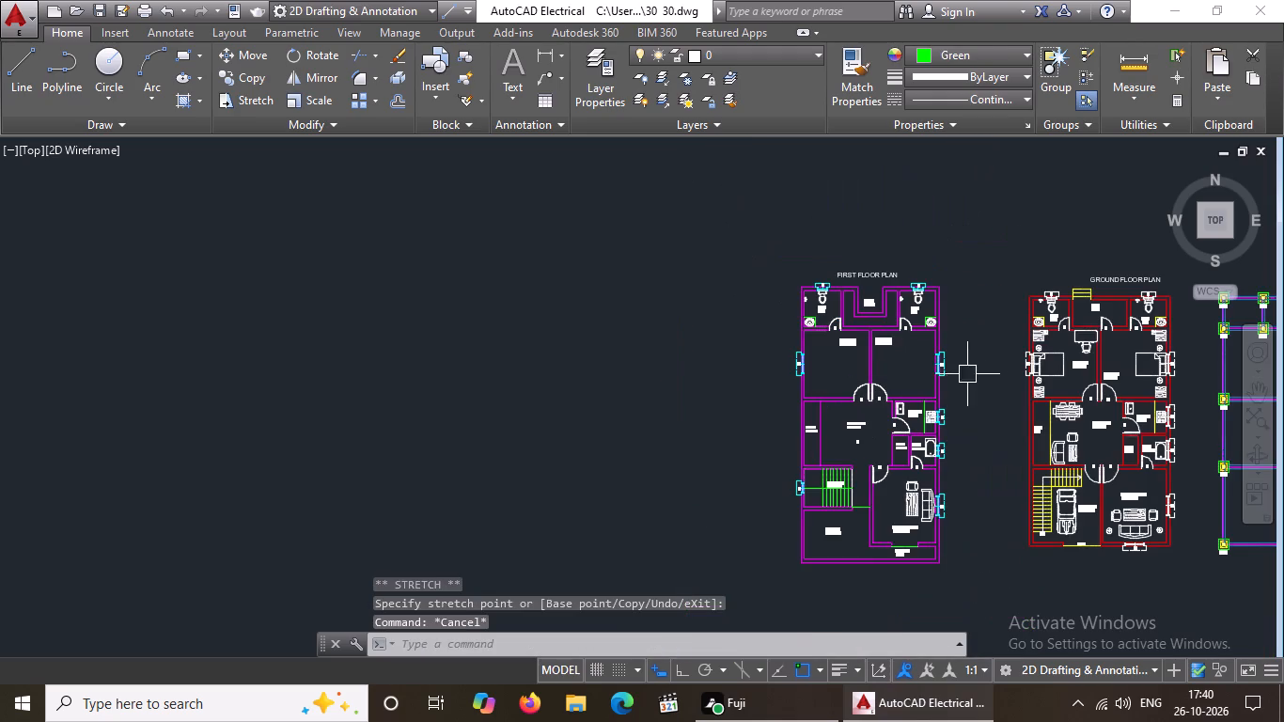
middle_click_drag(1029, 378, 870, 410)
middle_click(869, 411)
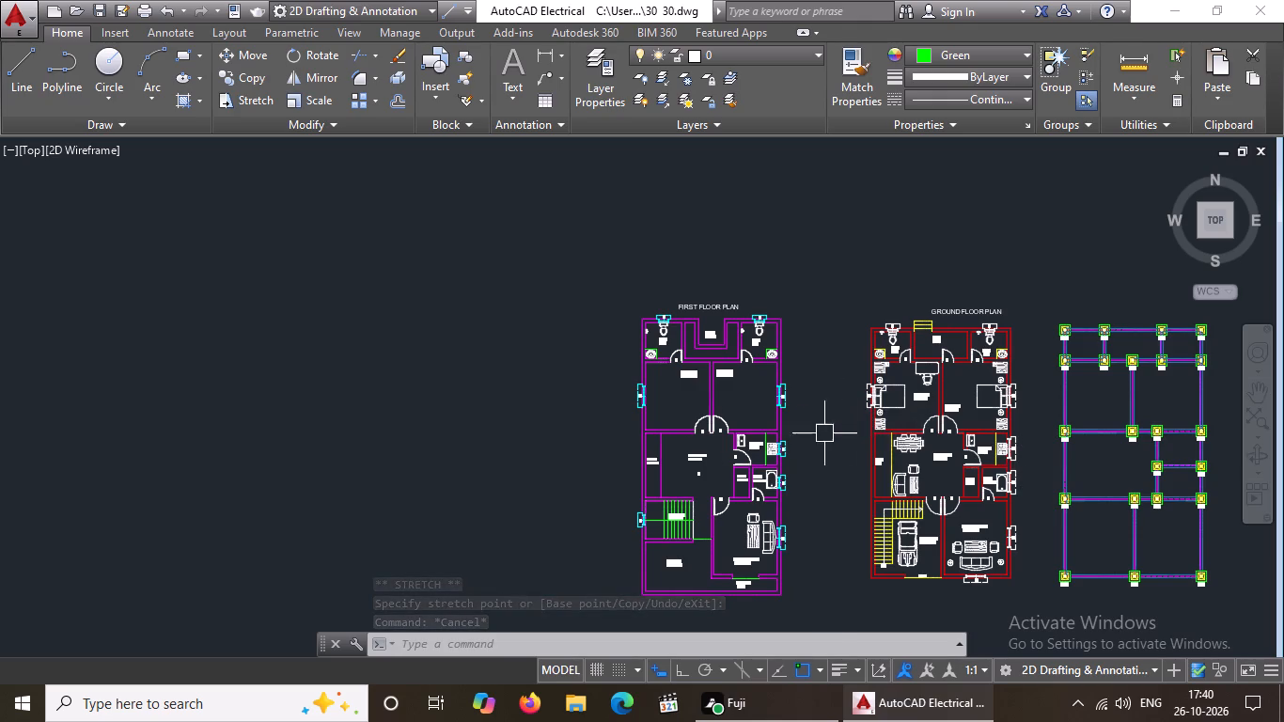
Copy the ground floor T.V LOUNGE dining table into the west side of the first floor T.V LOUNGE.
scroll(628, 425, "up", 2)
scroll(763, 439, "down", 2)
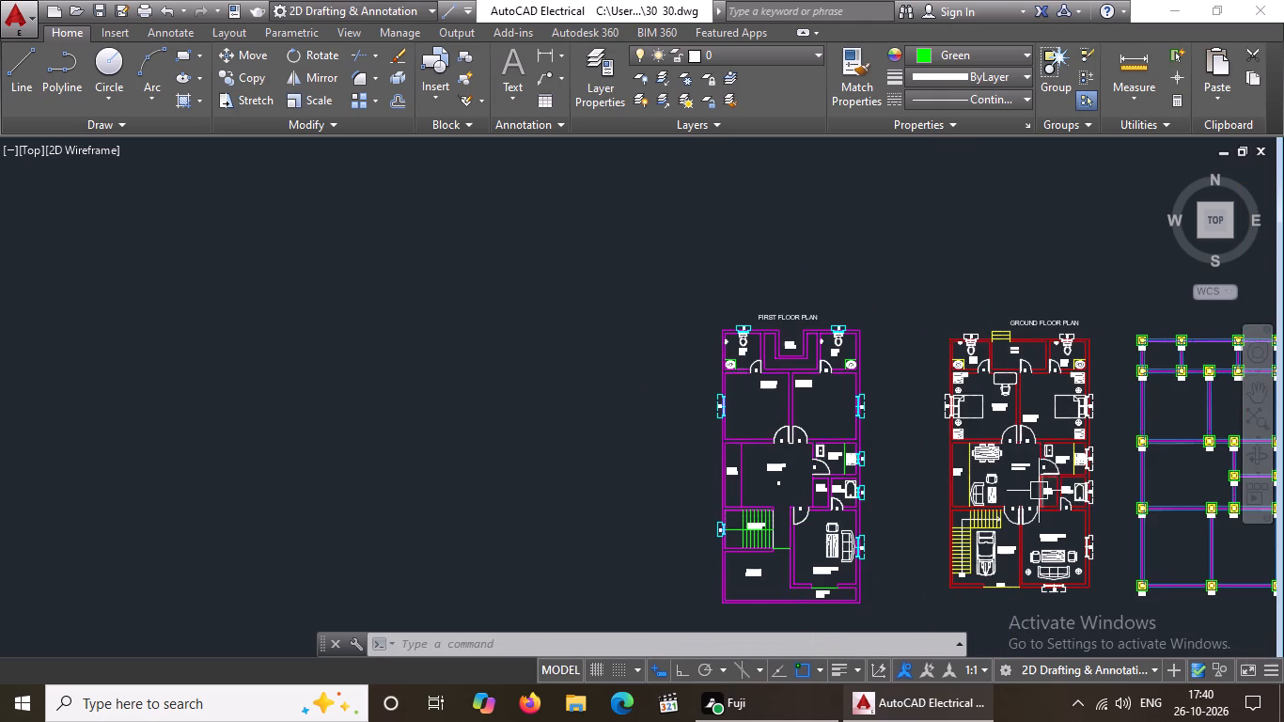
scroll(1039, 490, "up", 1)
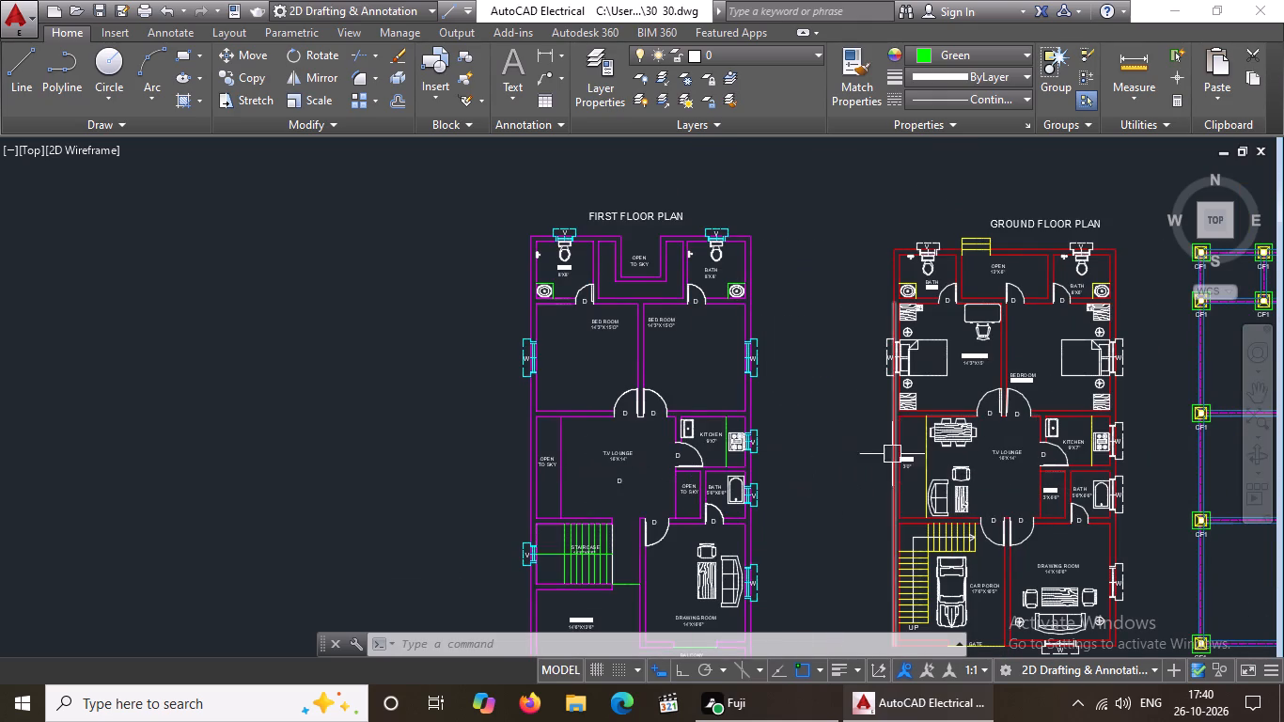
left_click(959, 441)
left_click(235, 75)
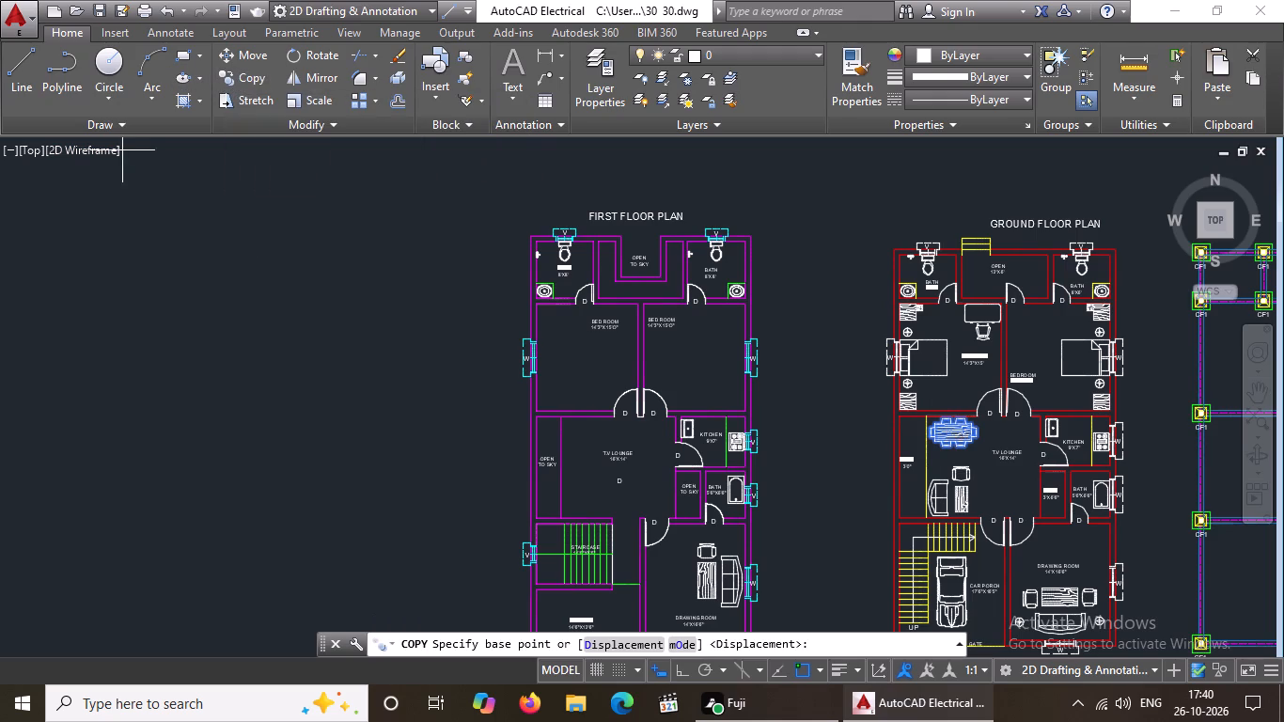
left_click(948, 432)
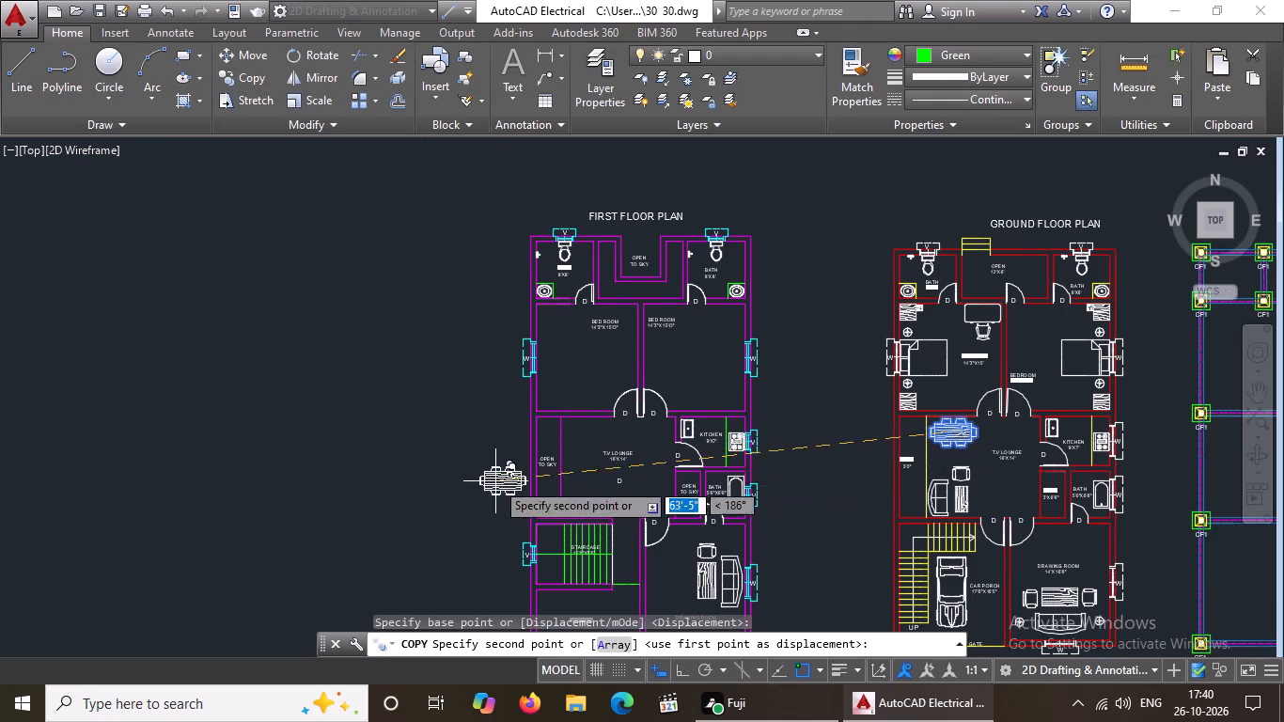
scroll(611, 481, "up", 3)
left_click(483, 438)
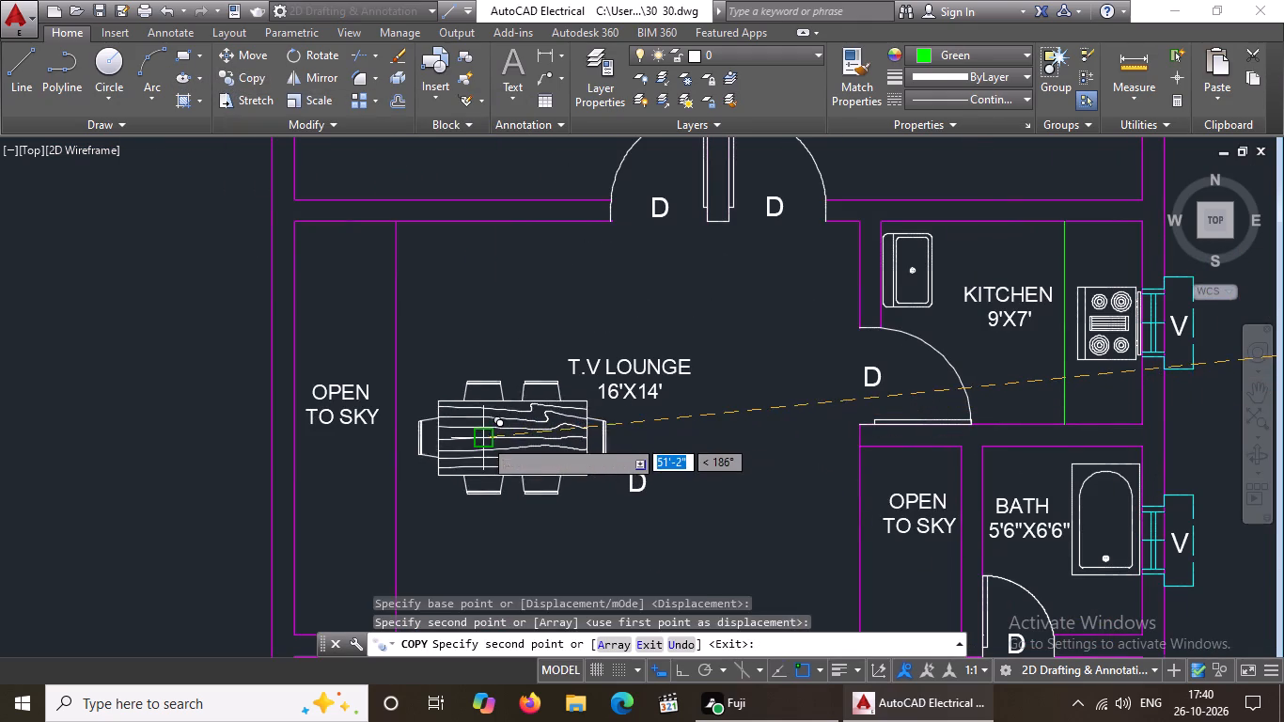
key("Escape")
Turn on Ortho and rotate the copied dining table 90 degrees so its long side runs north-south.
left_click(501, 444)
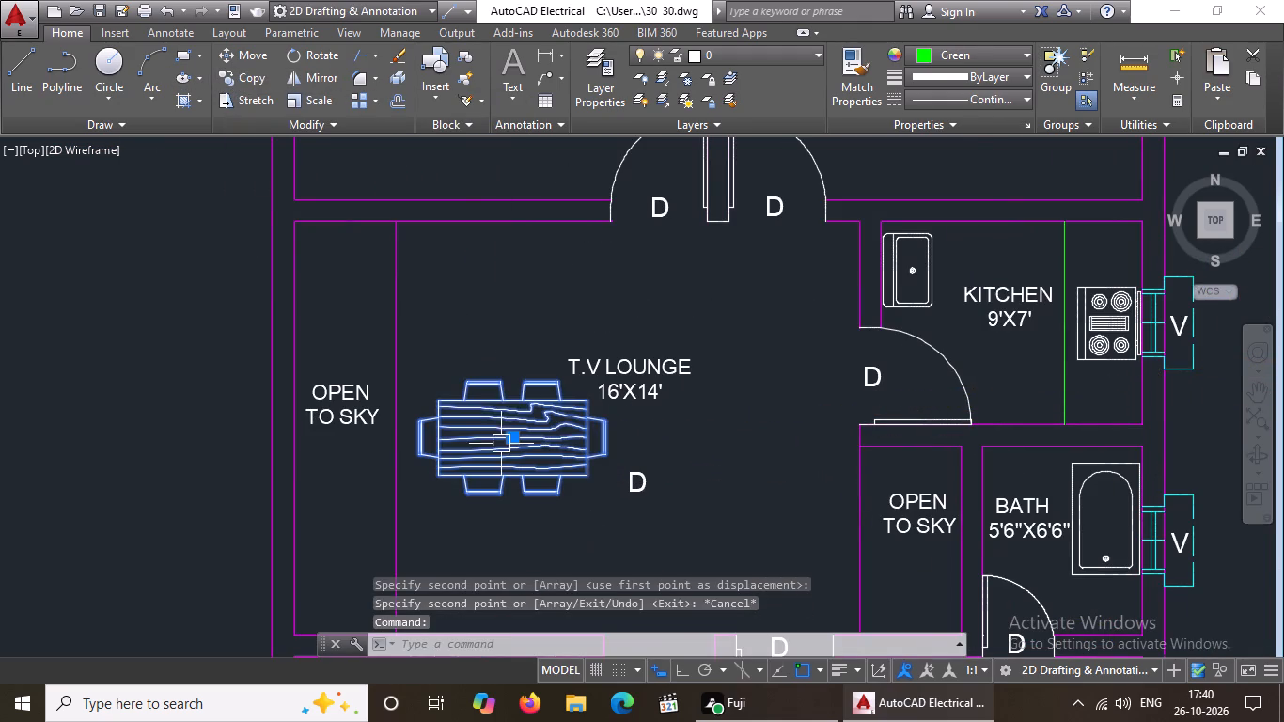
left_click(305, 54)
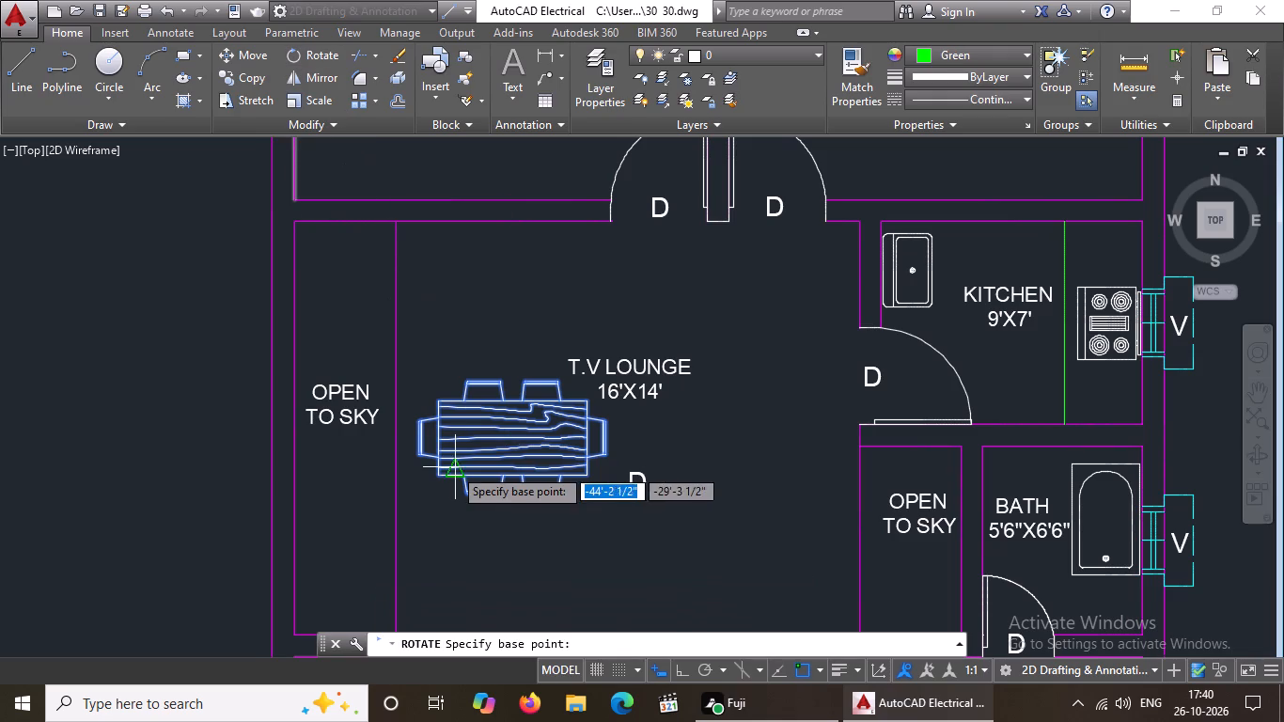
left_click(454, 463)
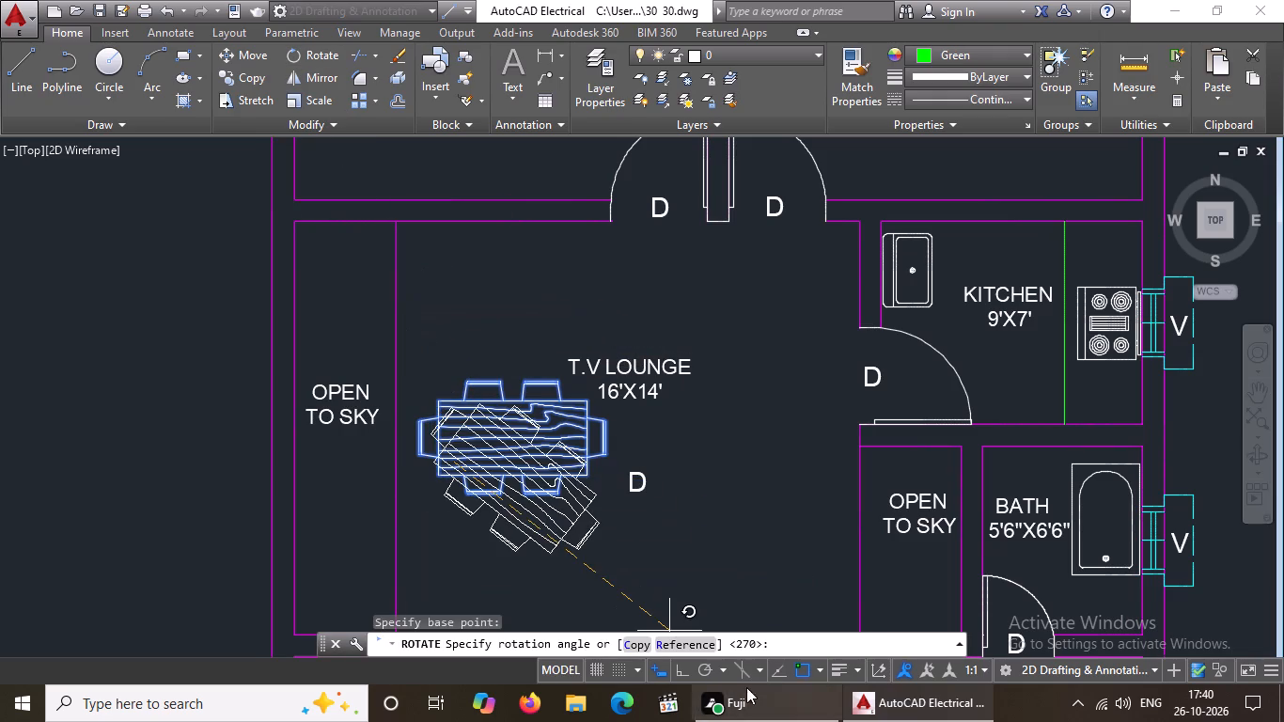
left_click(682, 668)
left_click(479, 297)
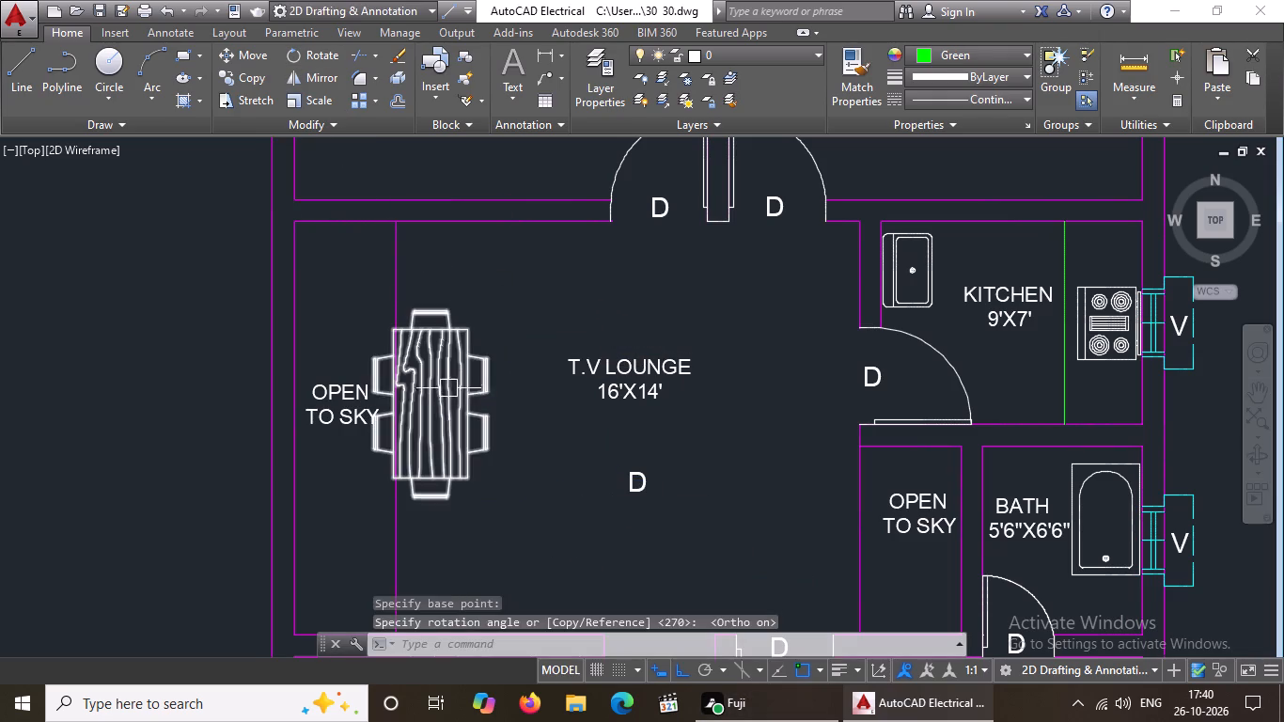
Move the rotated dining table east, clear of the western OPEN TO SKY wall line.
left_click(446, 396)
left_click(426, 403)
left_click(468, 401)
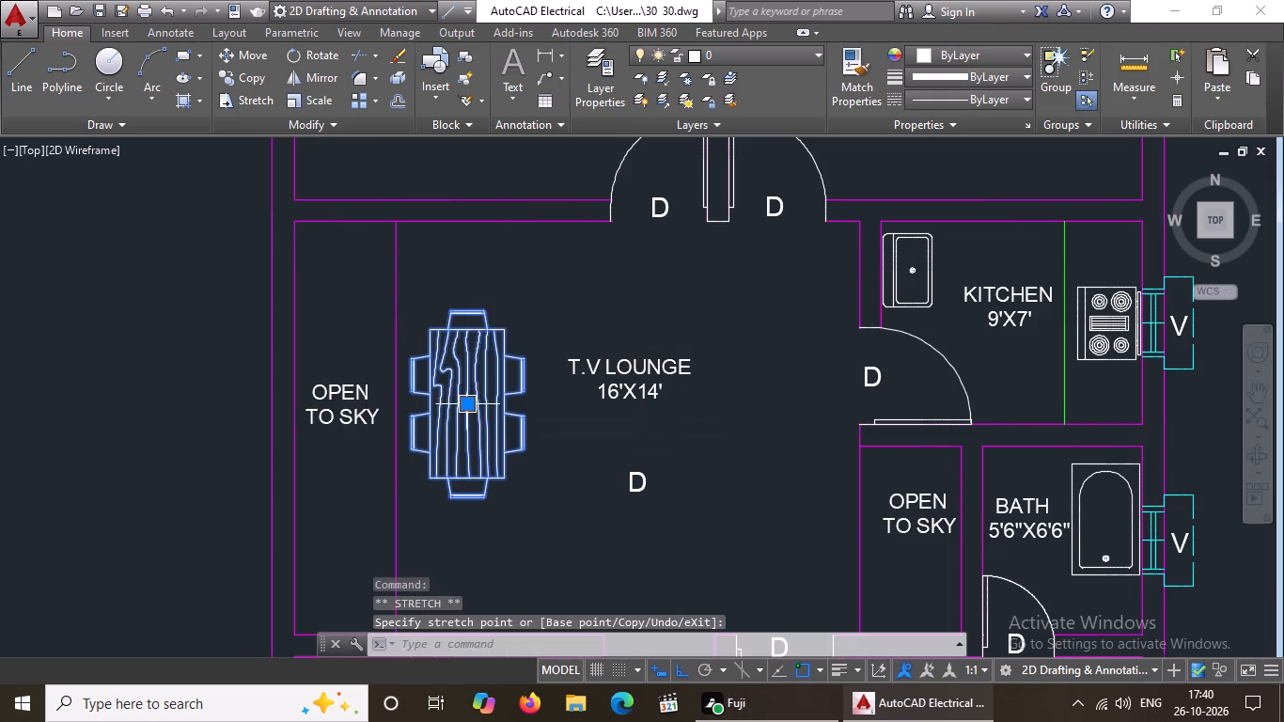
Scale the first floor dining table up slightly, to about 1.1 times its size, from a point near its centre.
scroll(487, 402, "down", 3)
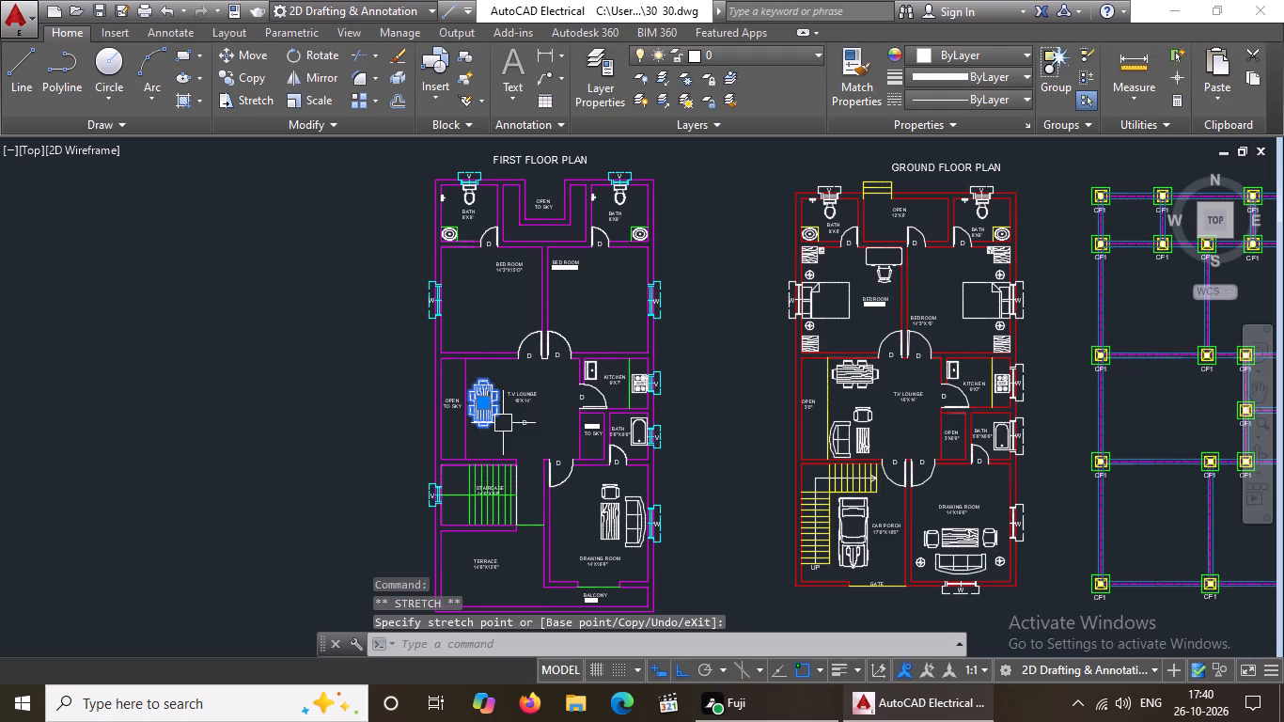
type("SC")
key("space")
scroll(489, 422, "up", 2)
left_click(473, 393)
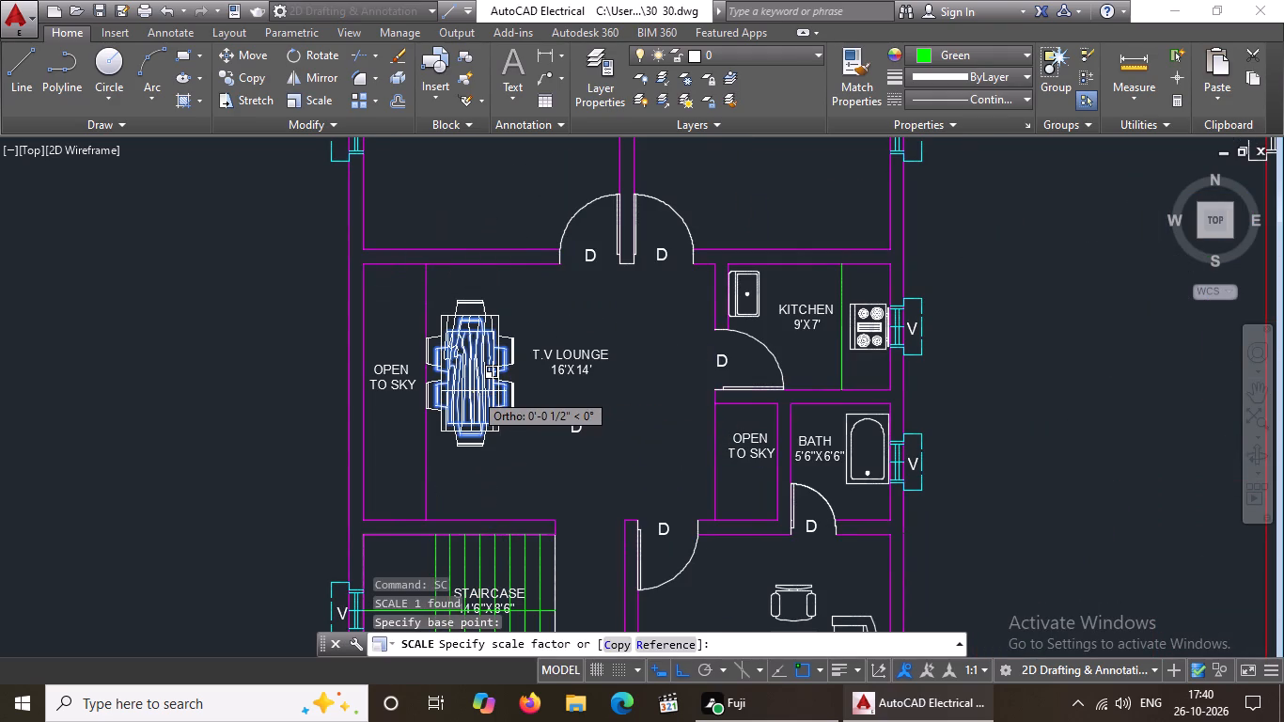
scroll(474, 390, "up", 3)
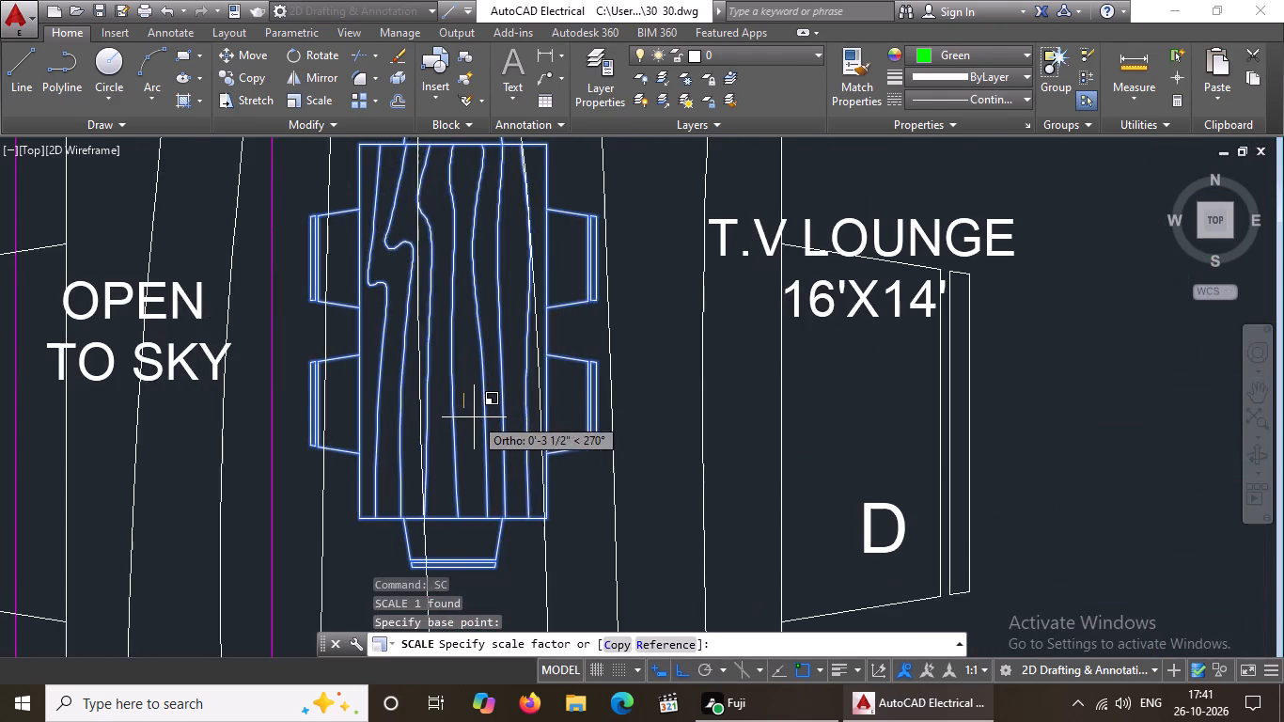
left_click(470, 390)
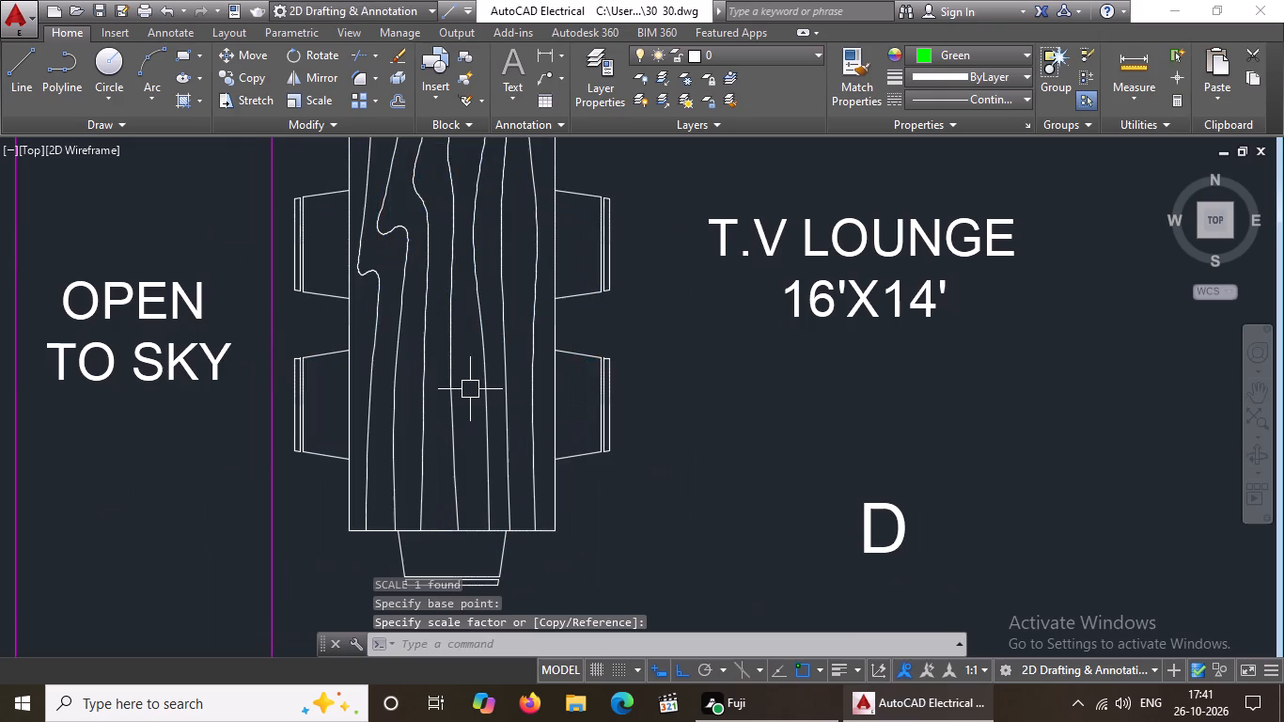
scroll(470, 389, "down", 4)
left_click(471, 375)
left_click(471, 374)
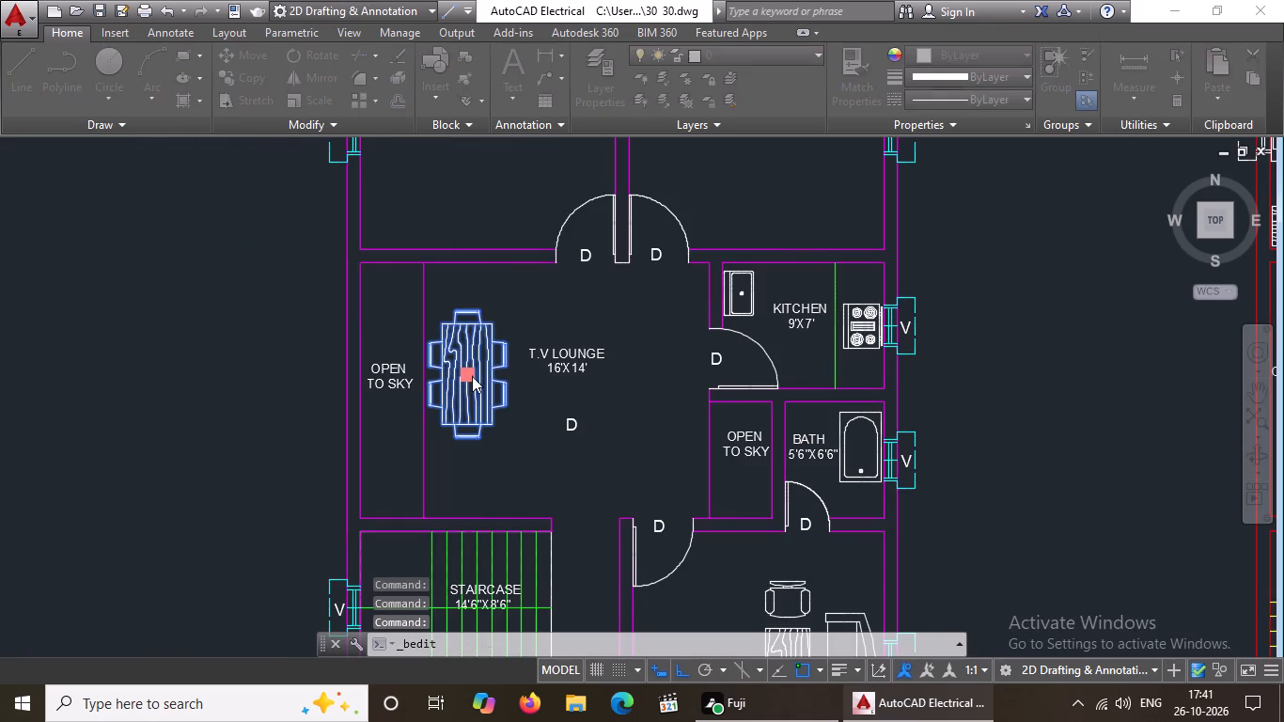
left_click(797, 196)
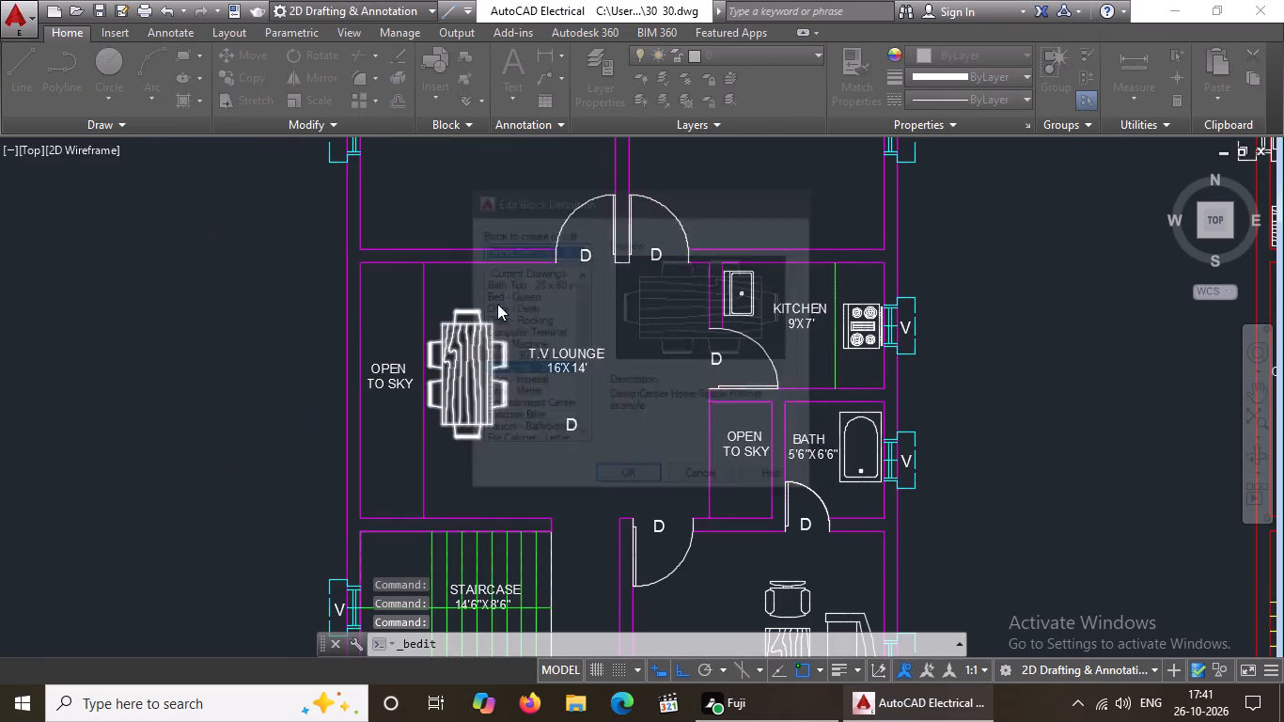
Adjust the dining table's position so it stands just east of the OPEN TO SKY wall line, midway along the T.V LOUNGE.
left_click(469, 385)
left_click(476, 373)
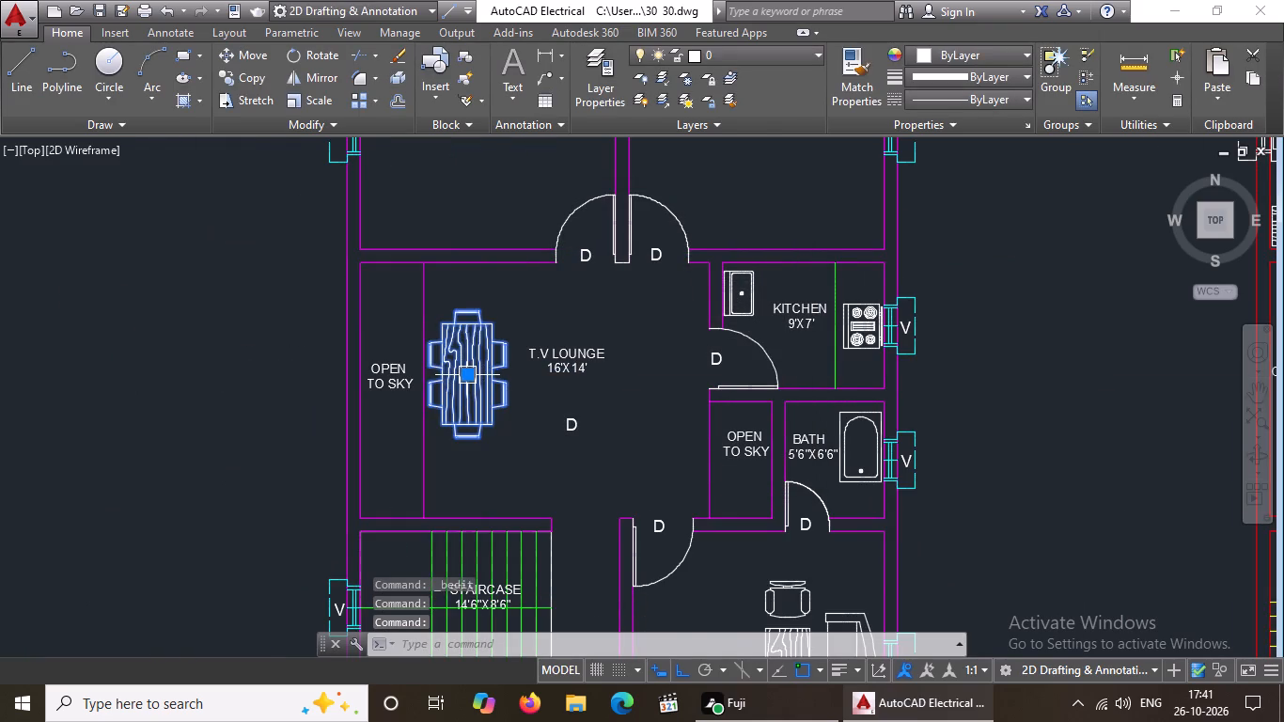
left_click(466, 376)
left_click(475, 373)
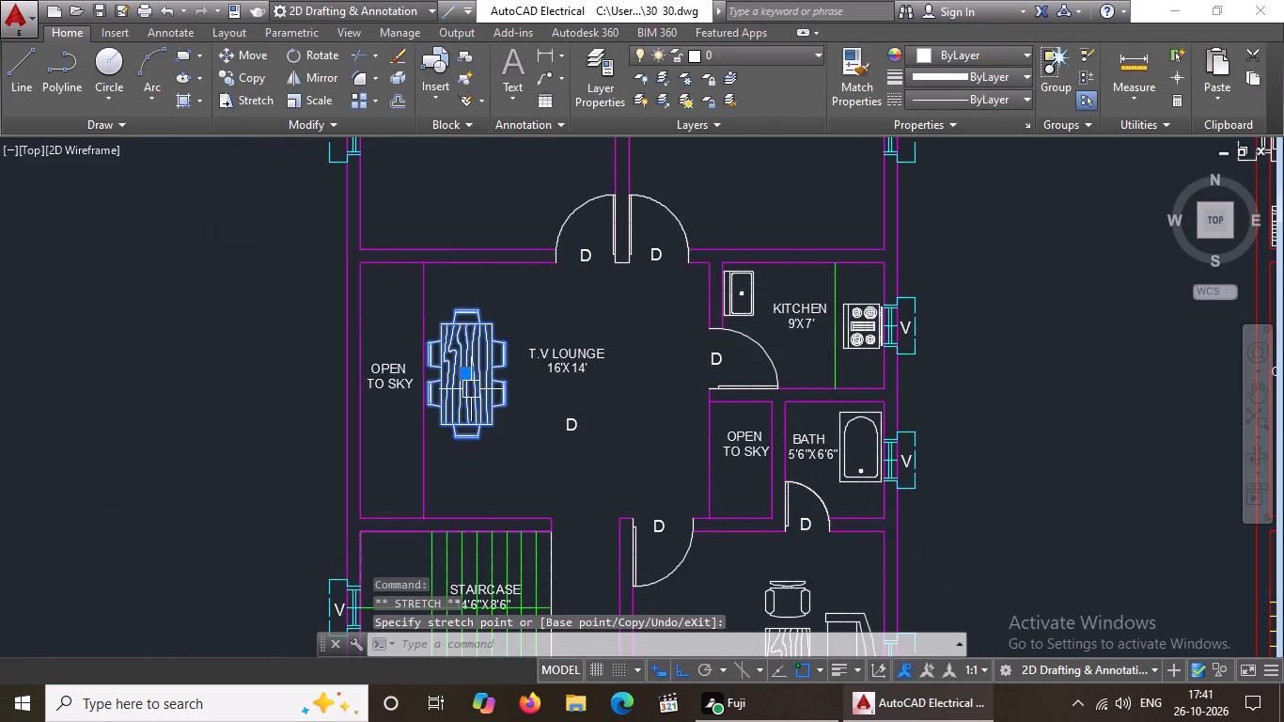
key("Escape")
scroll(470, 390, "up", 2)
left_click(469, 377)
left_click(456, 342)
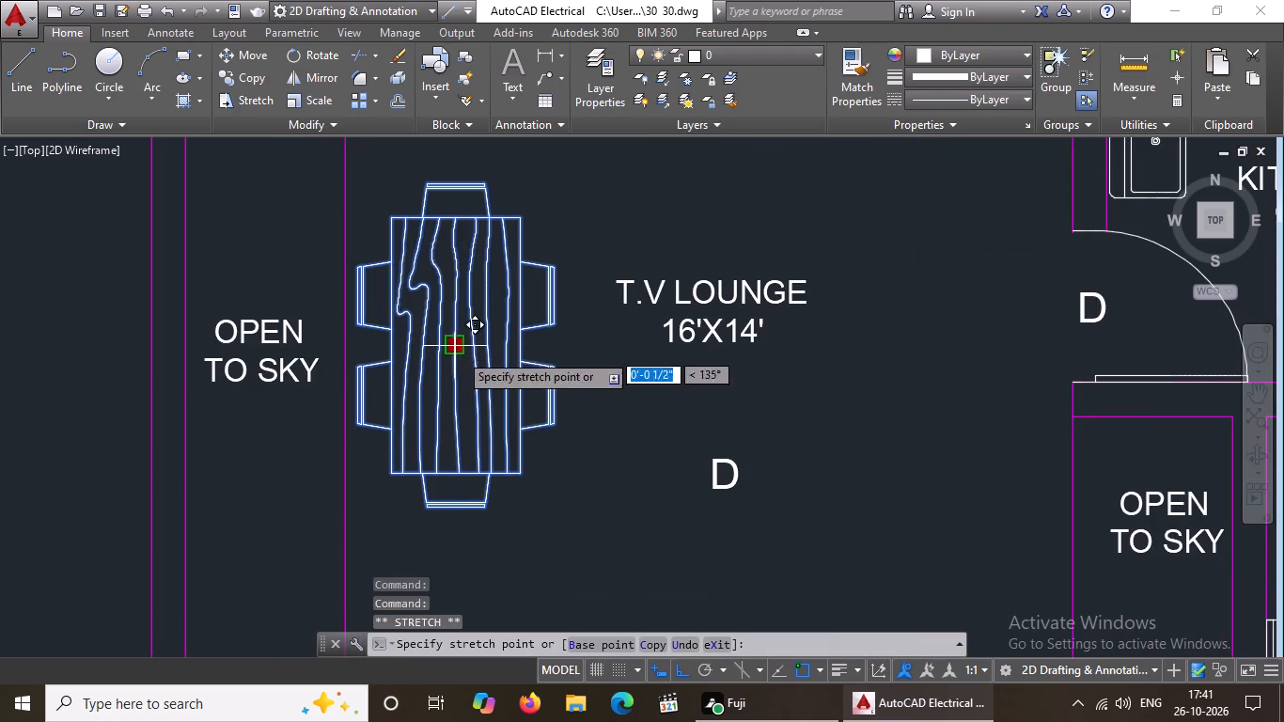
scroll(459, 361, "down", 2)
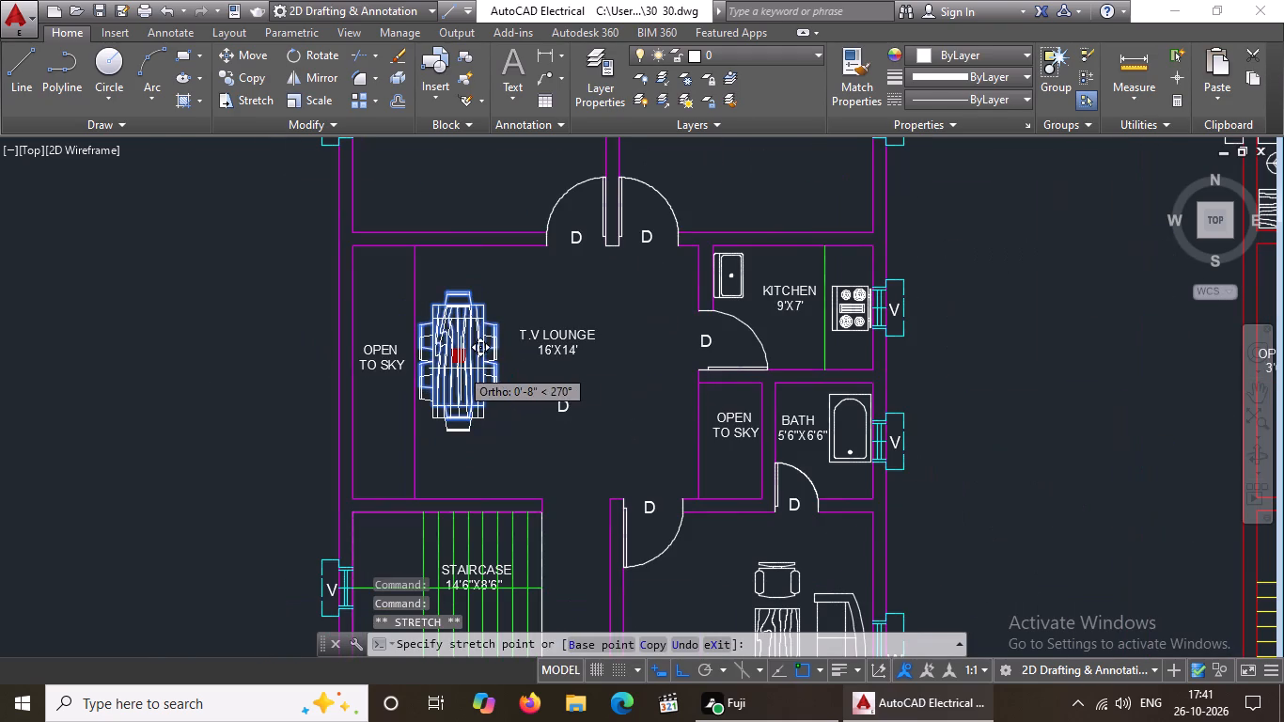
left_click(467, 367)
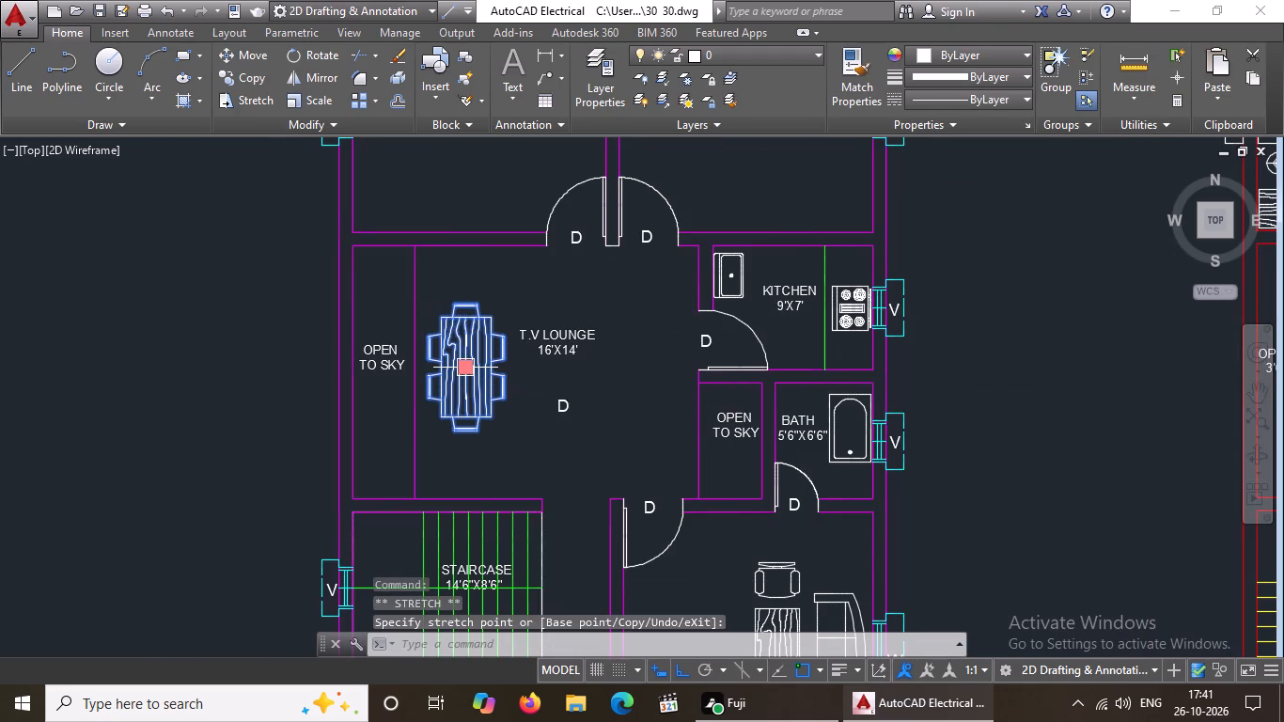
scroll(466, 368, "up", 2)
left_click(466, 368)
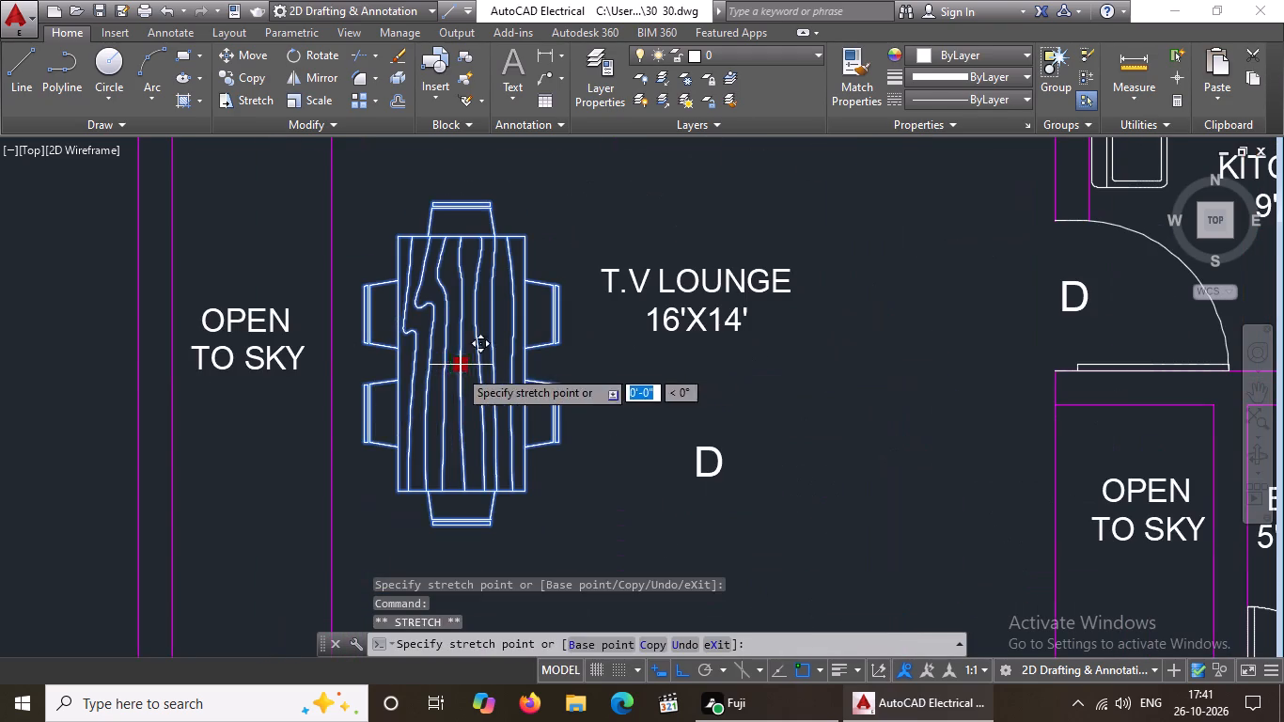
left_click(447, 366)
scroll(465, 362, "down", 3)
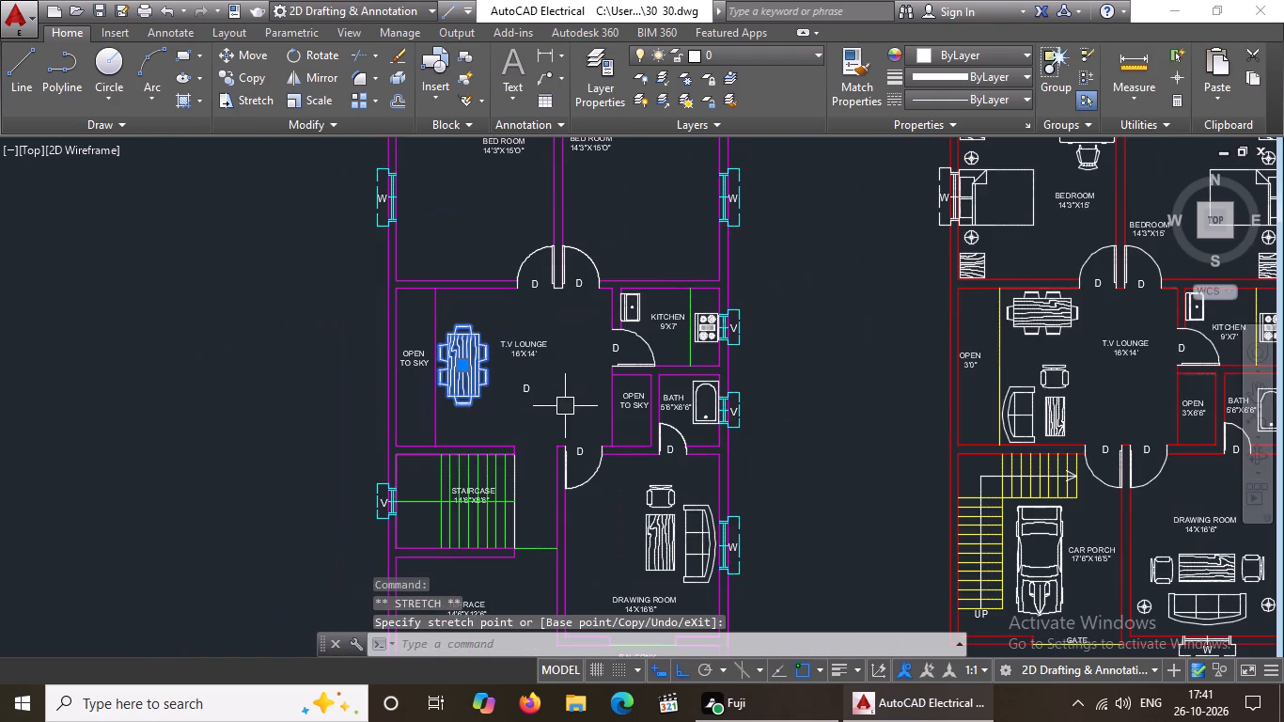
key("Escape")
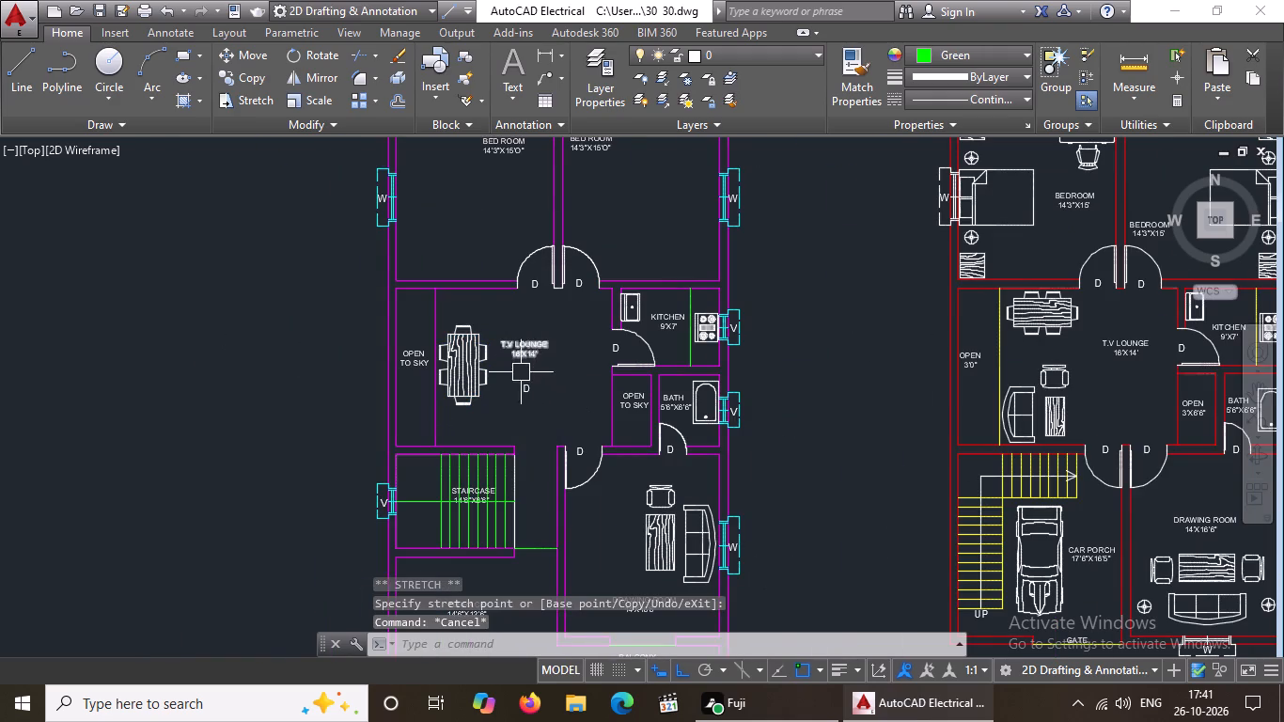
Delete the stray D label below the first floor T.V LOUNGE label.
scroll(521, 375, "up", 2)
left_click(529, 402)
key("Delete")
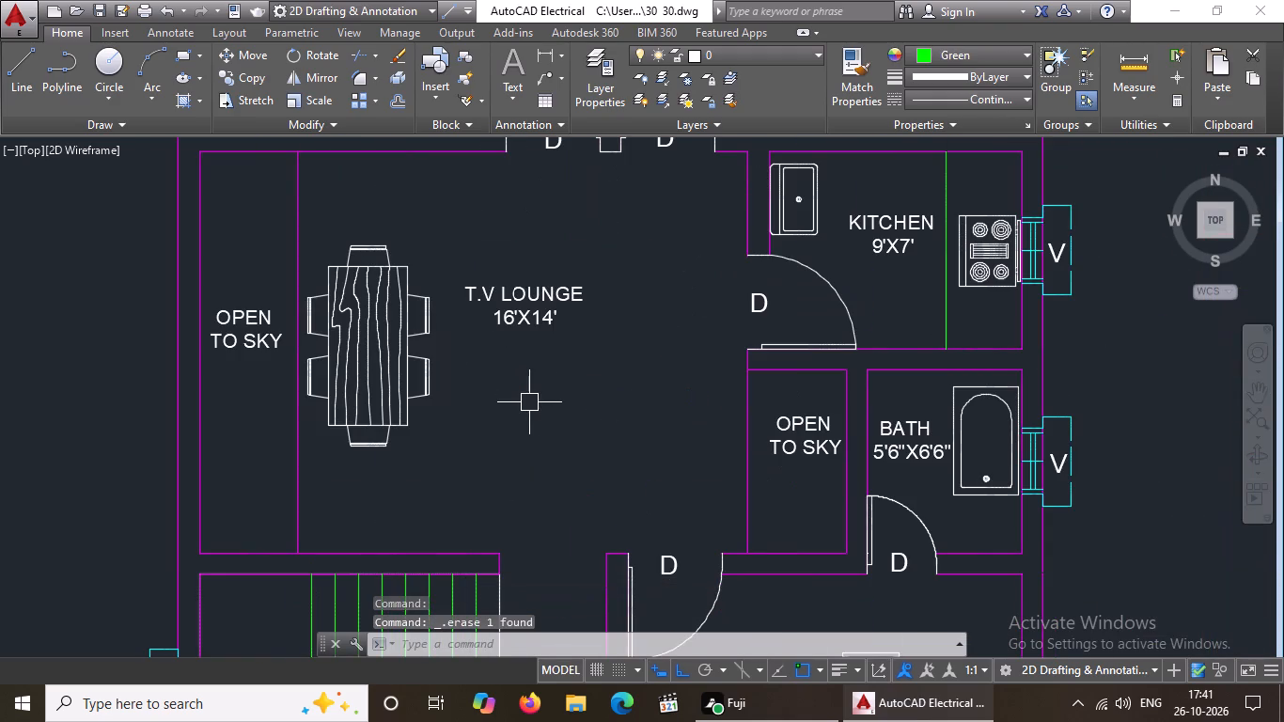
Move the first floor T.V LOUNGE label about 2 feet east, away from the dining table.
left_click(525, 333)
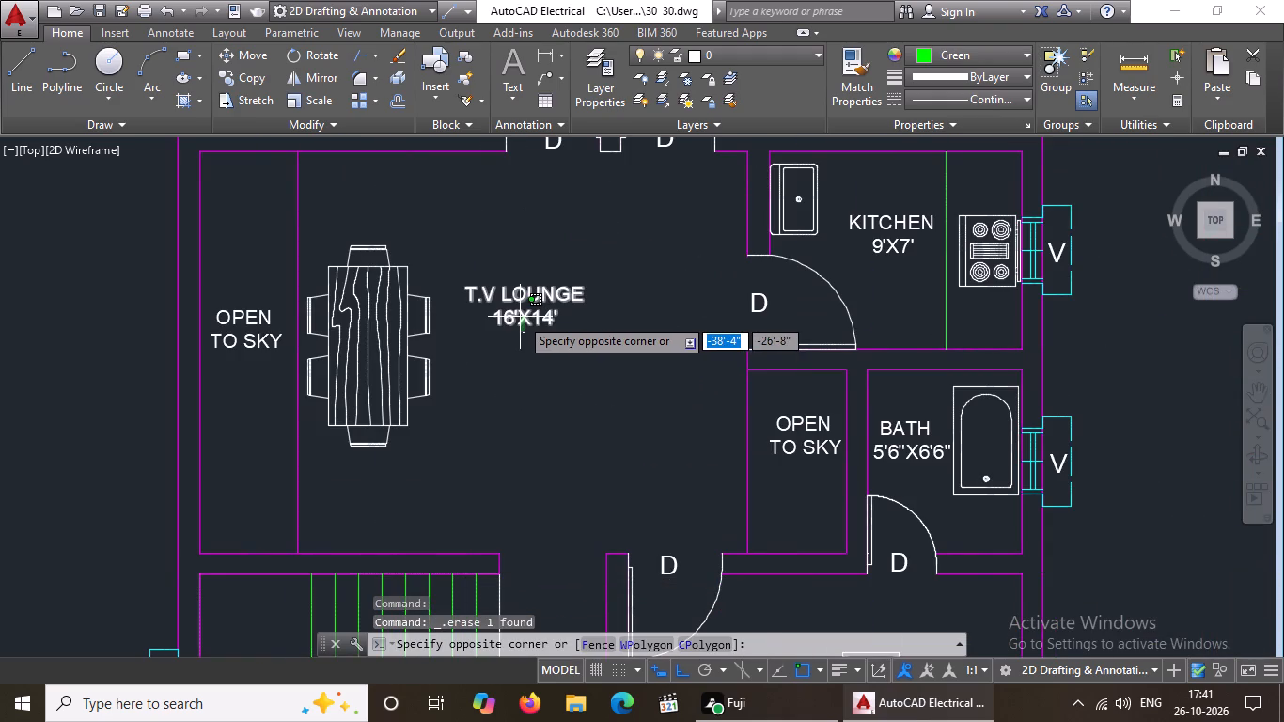
key("Escape")
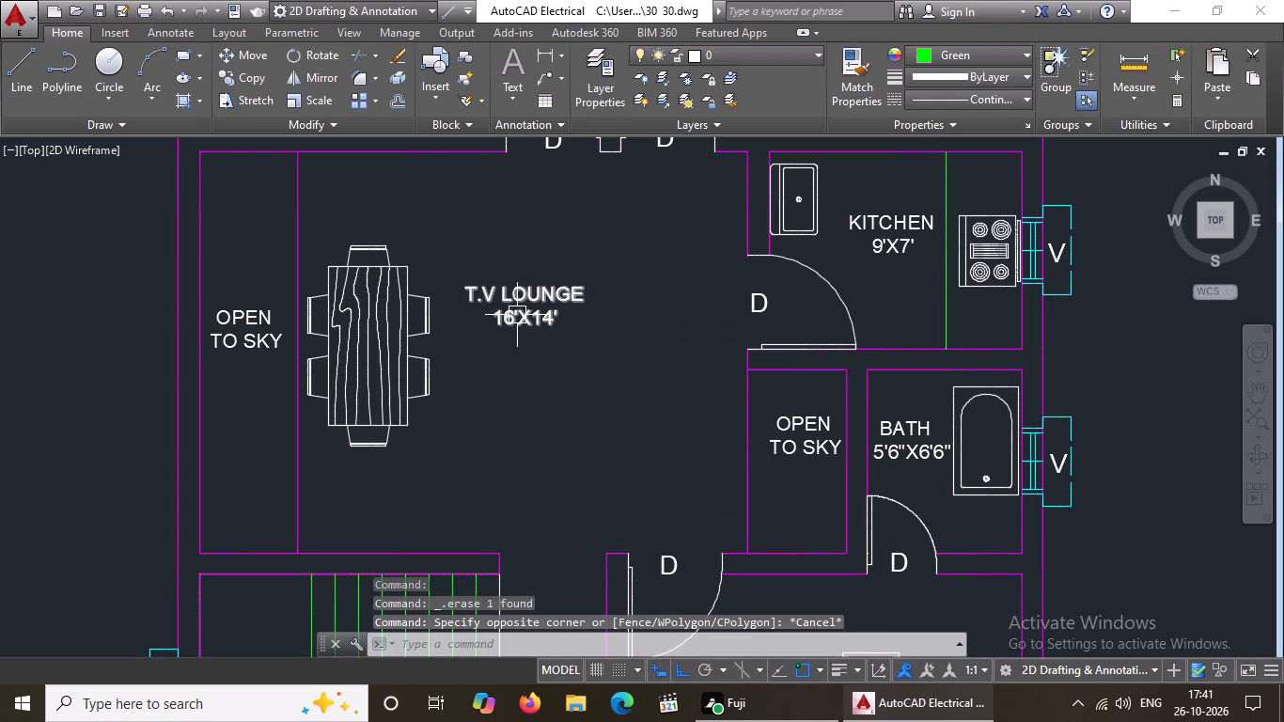
left_click(517, 310)
left_click_drag(464, 285, 475, 286)
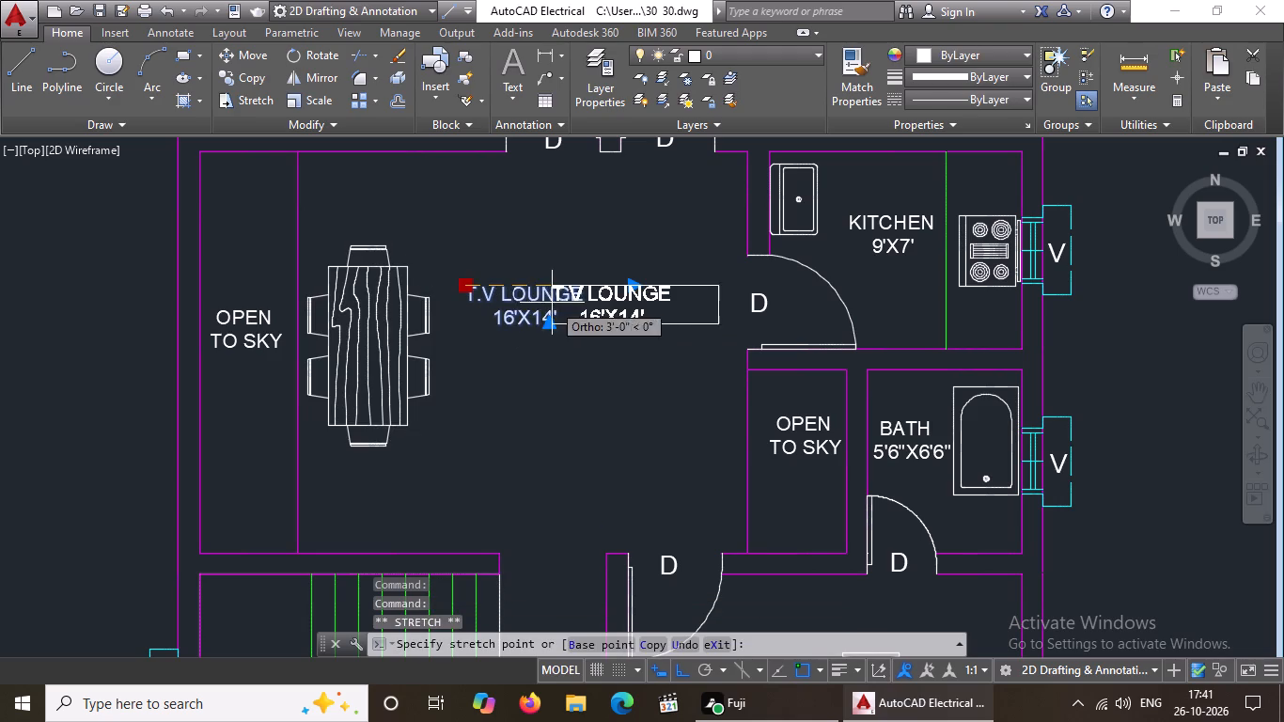
left_click(524, 309)
scroll(681, 345, "down", 4)
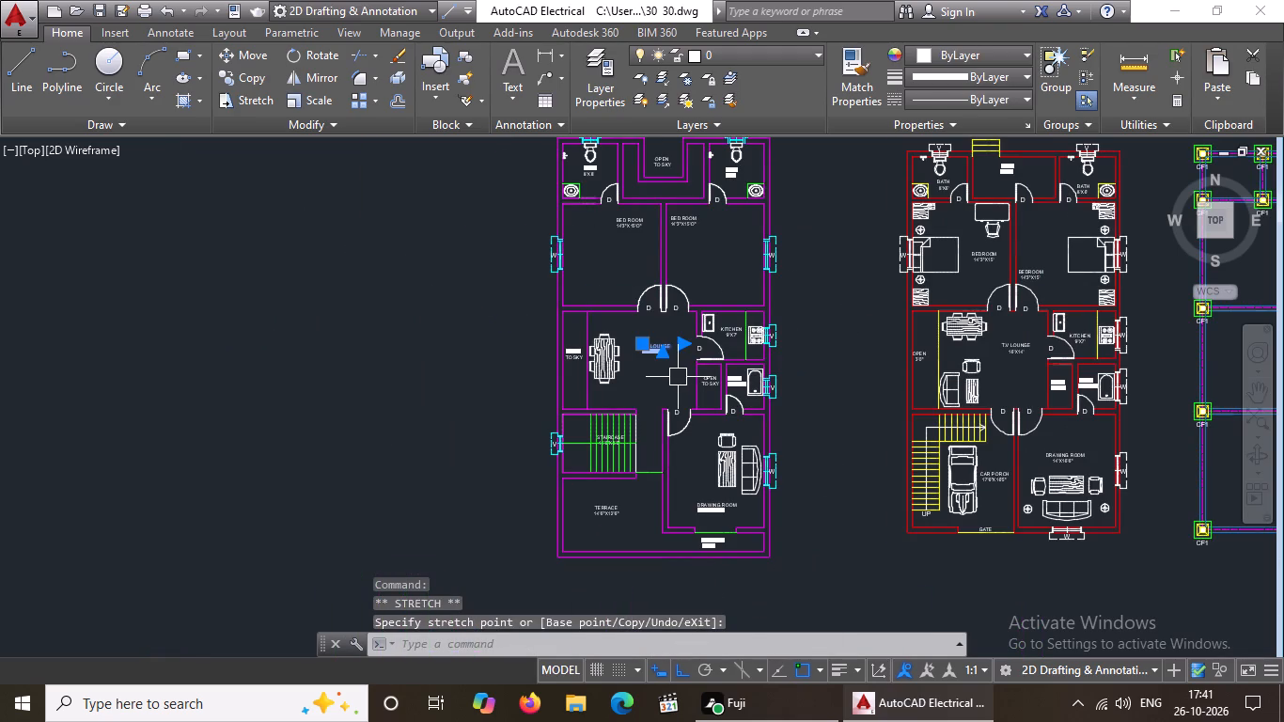
key("Escape")
Copy the ground floor west bedroom's bed about 51 feet west, against the windowed west wall of the first floor west bedroom.
middle_click_drag(650, 422, 602, 558)
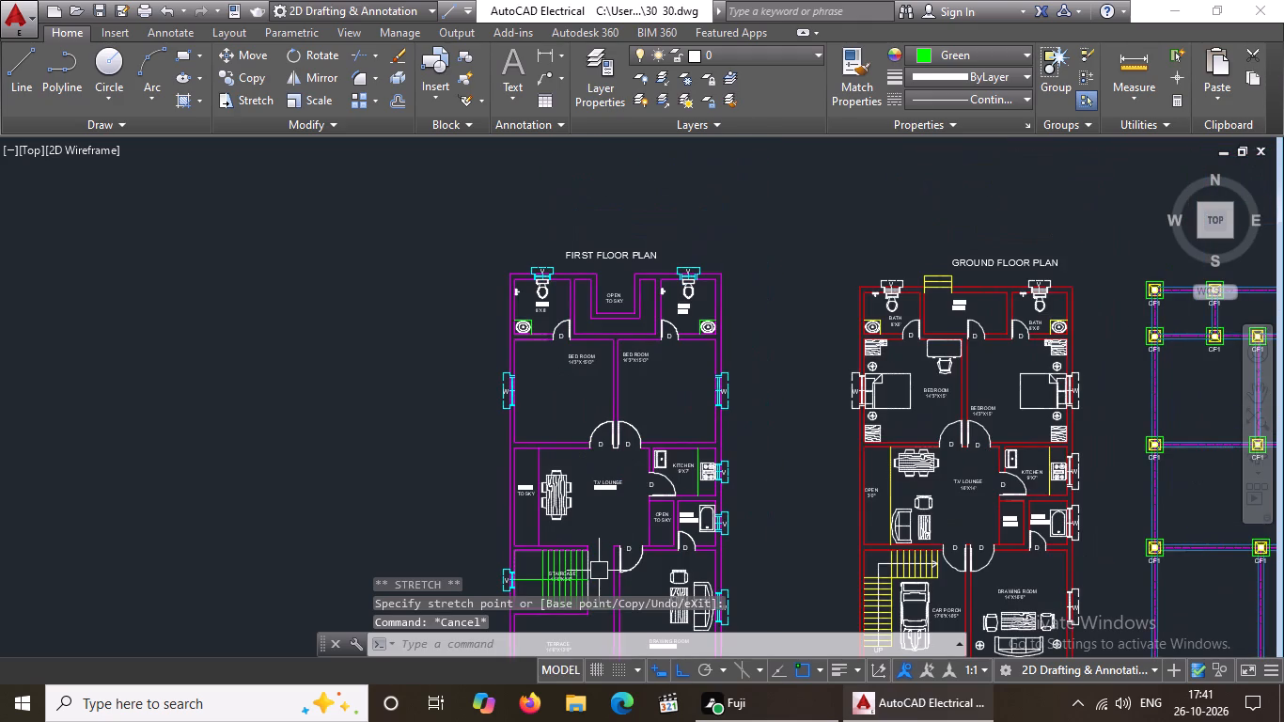
scroll(536, 425, "up", 3)
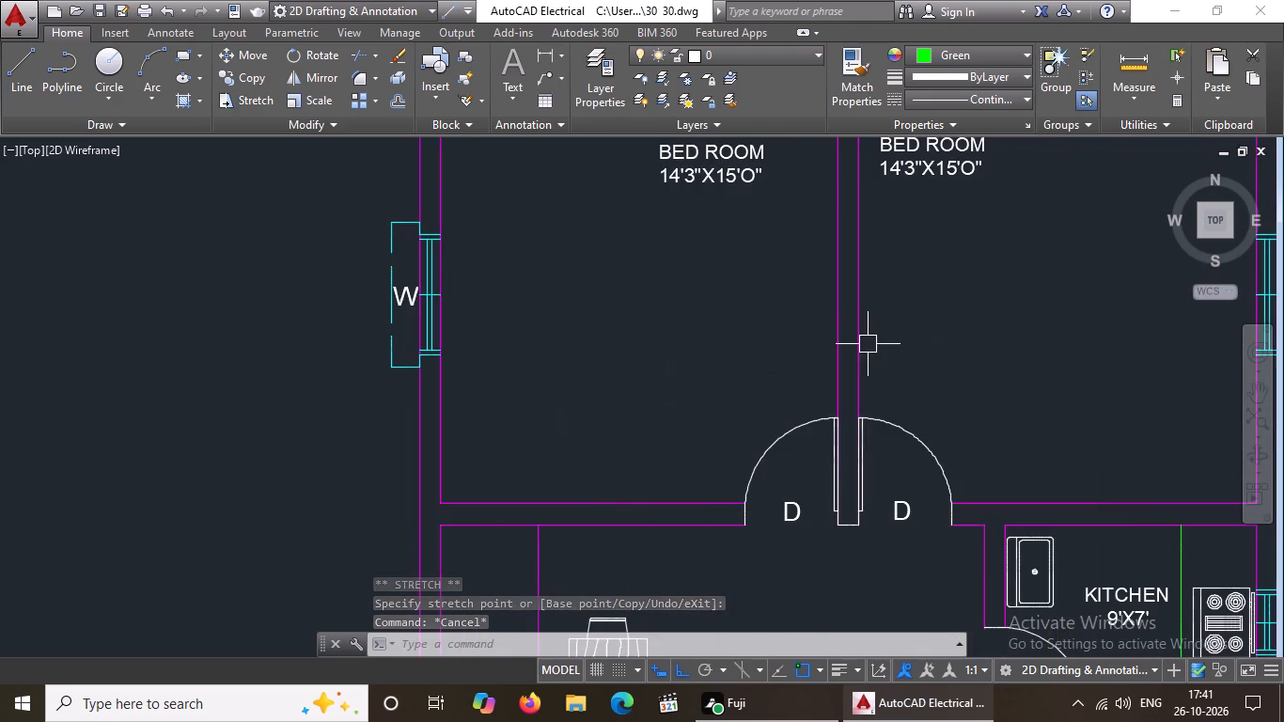
scroll(868, 344, "down", 3)
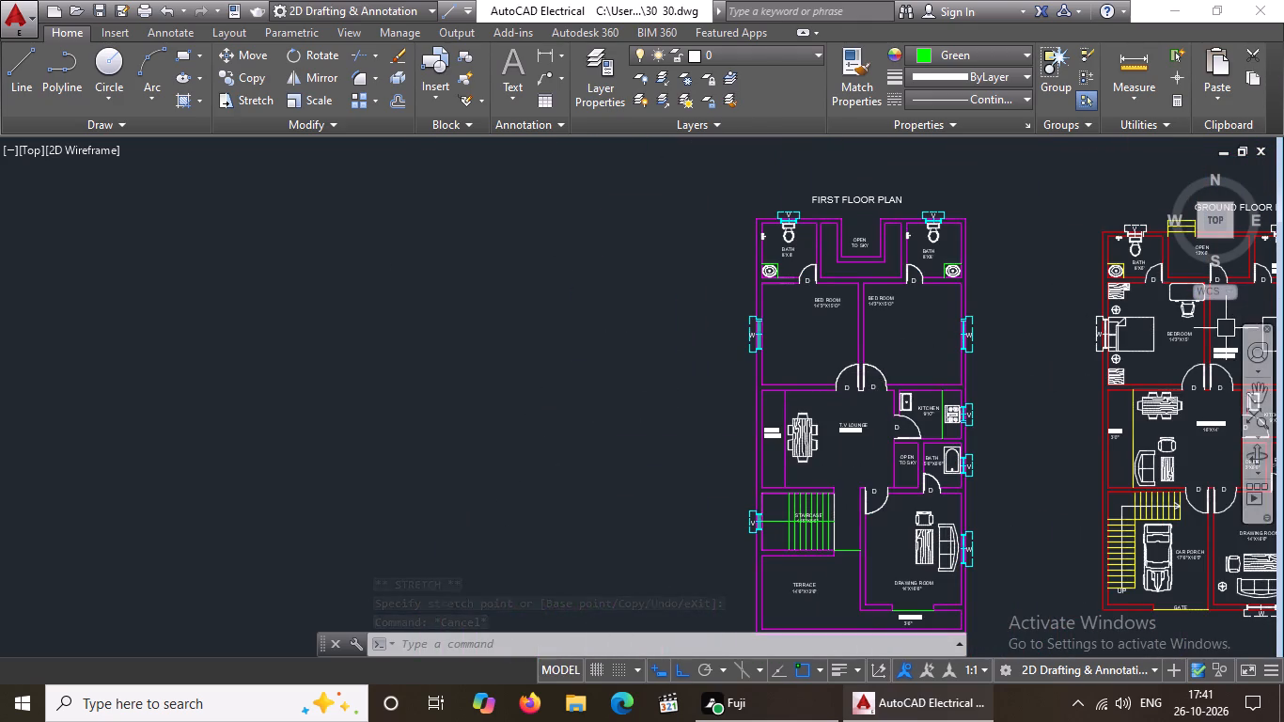
scroll(1225, 328, "up", 1)
left_click(1057, 338)
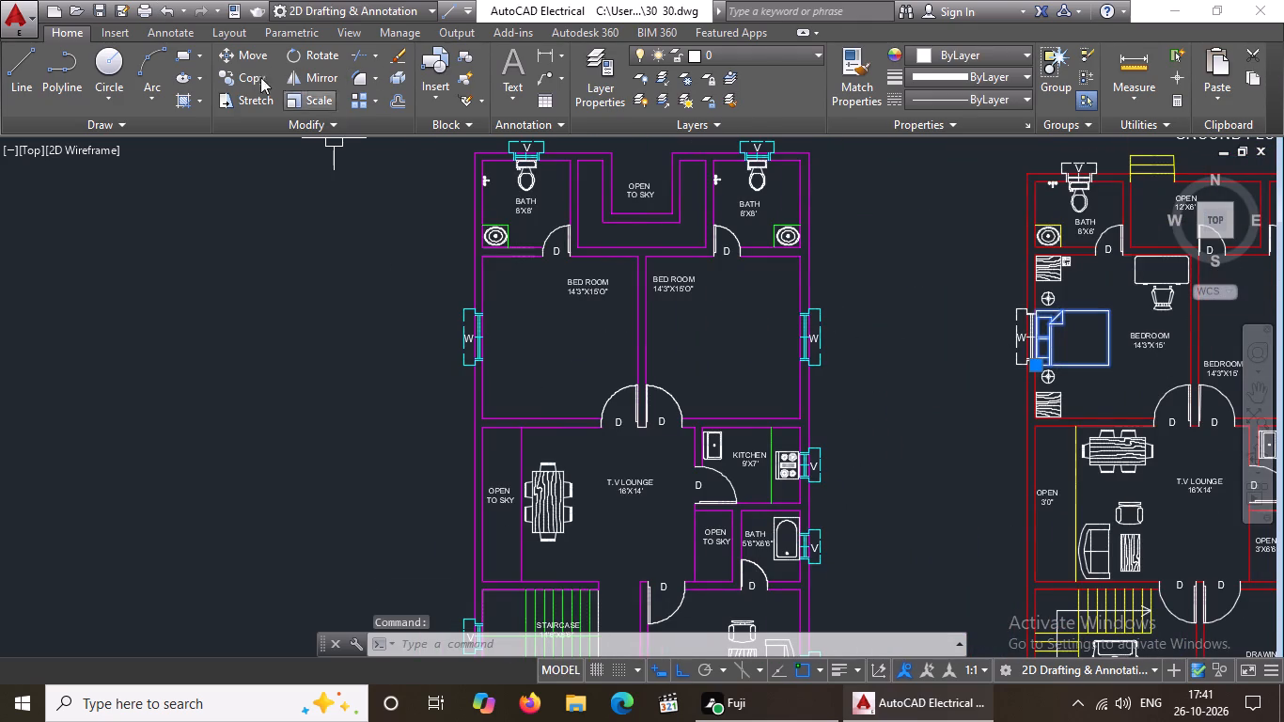
left_click(237, 75)
scroll(1059, 333, "up", 3)
scroll(967, 353, "up", 2)
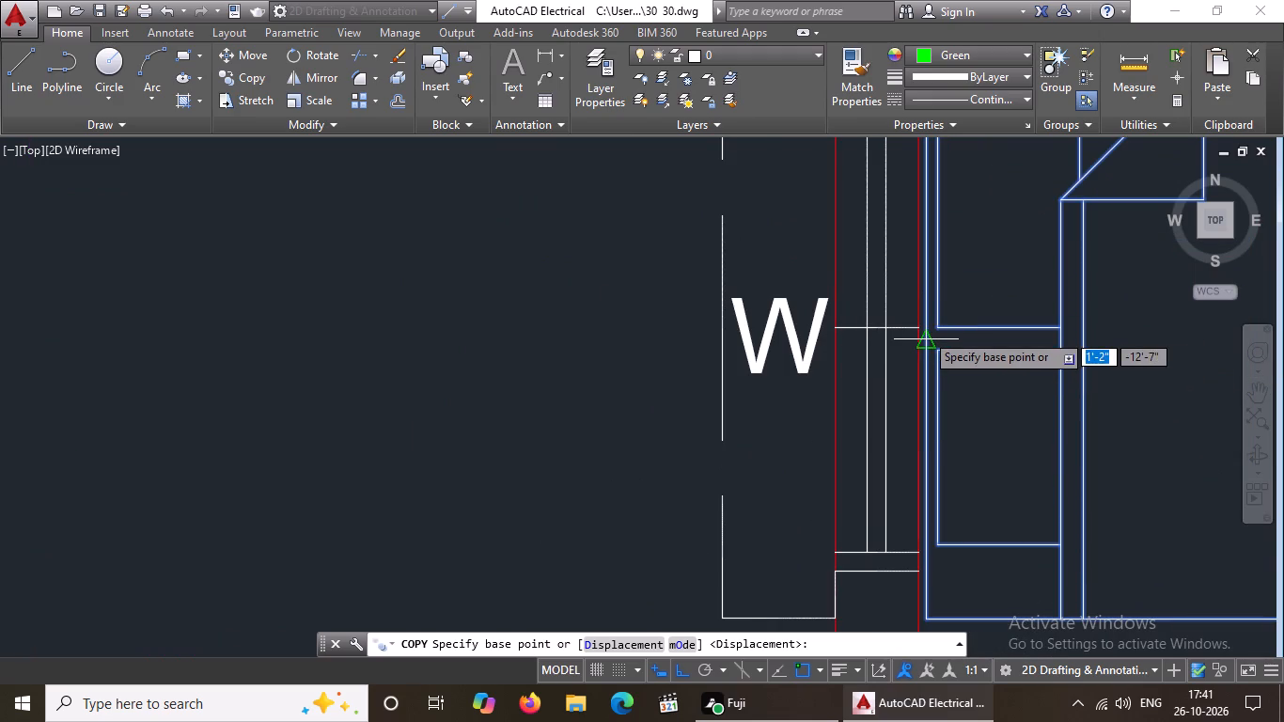
left_click(925, 333)
scroll(596, 328, "down", 5)
scroll(147, 299, "down", 3)
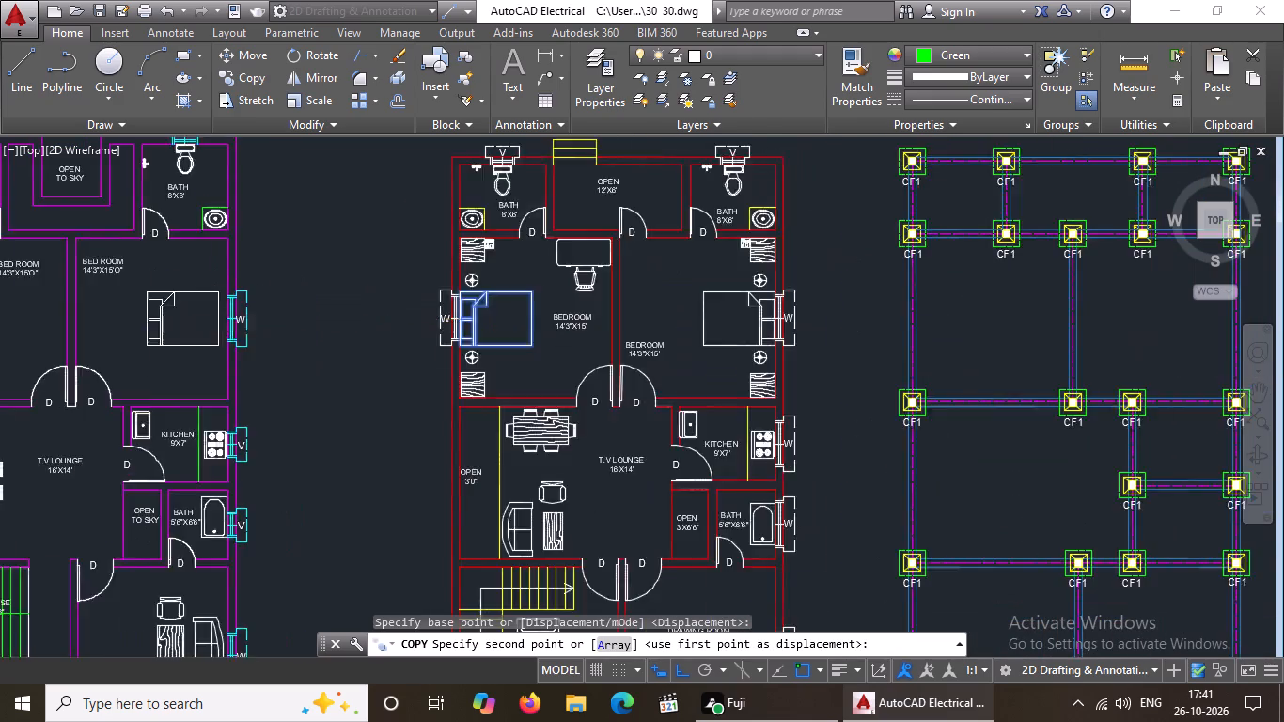
middle_click_drag(17, 302, 239, 416)
scroll(200, 427, "up", 2)
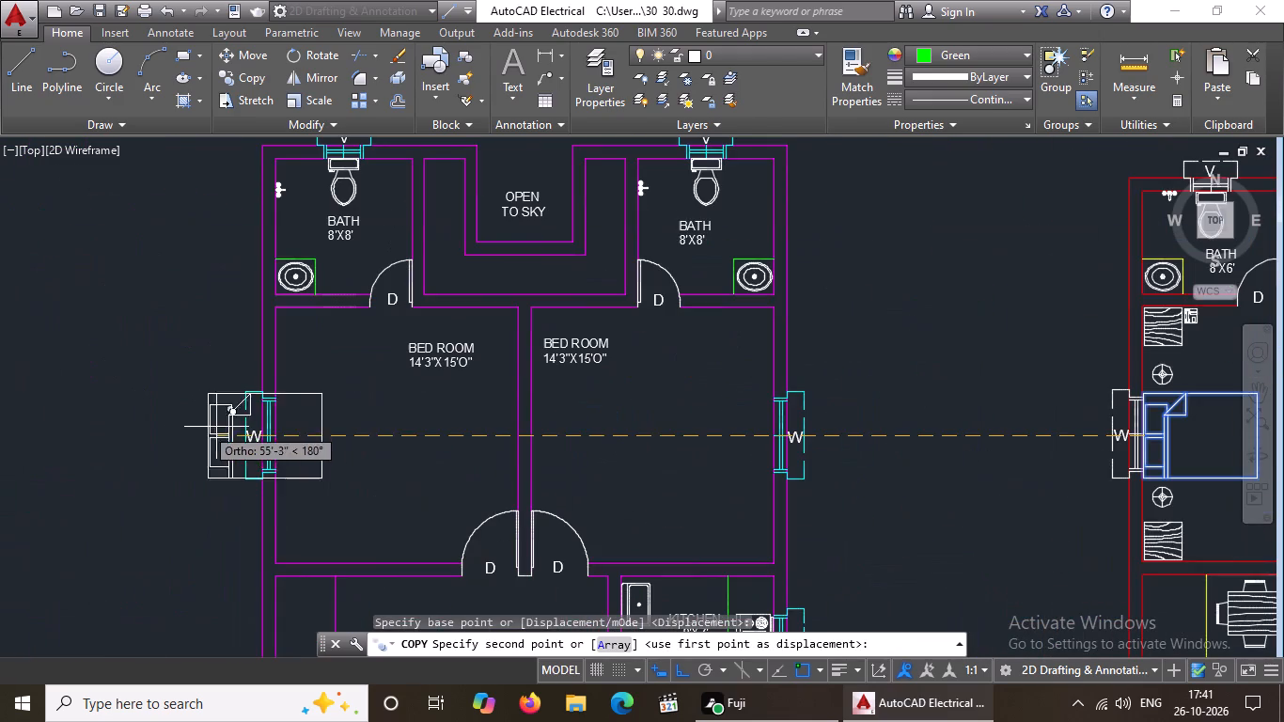
scroll(292, 431, "up", 3)
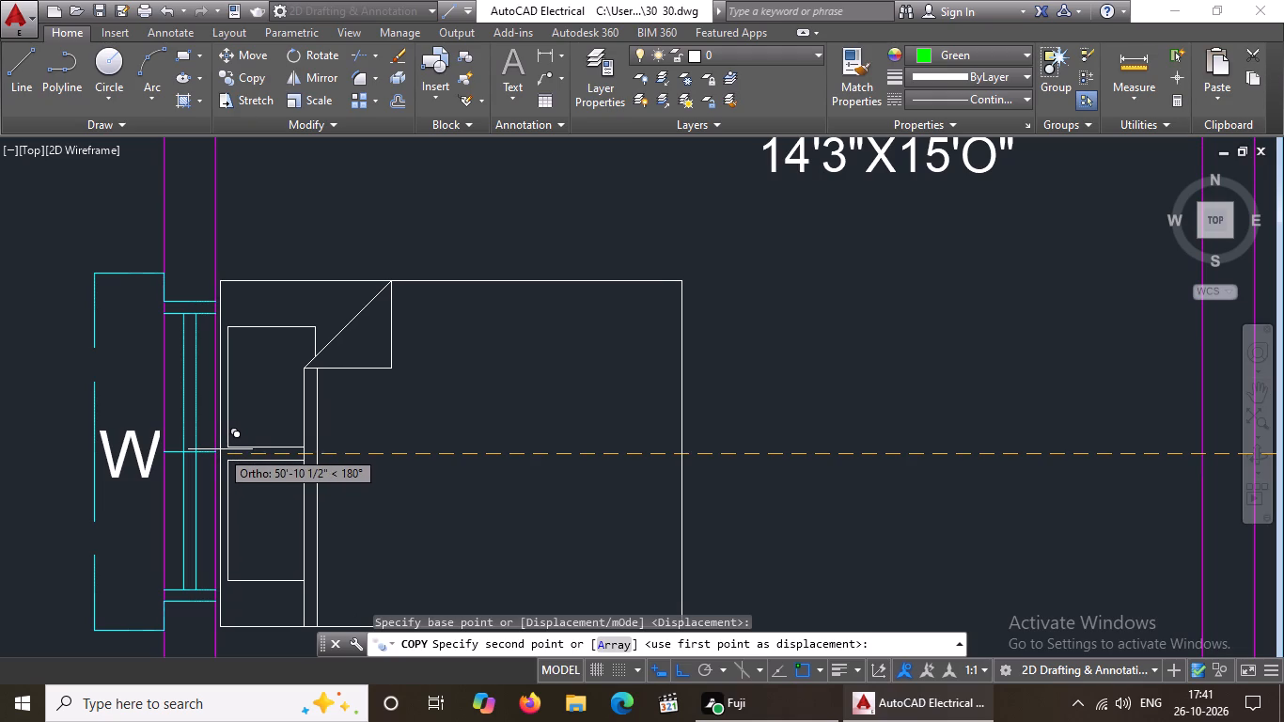
left_click(220, 449)
scroll(283, 420, "down", 5)
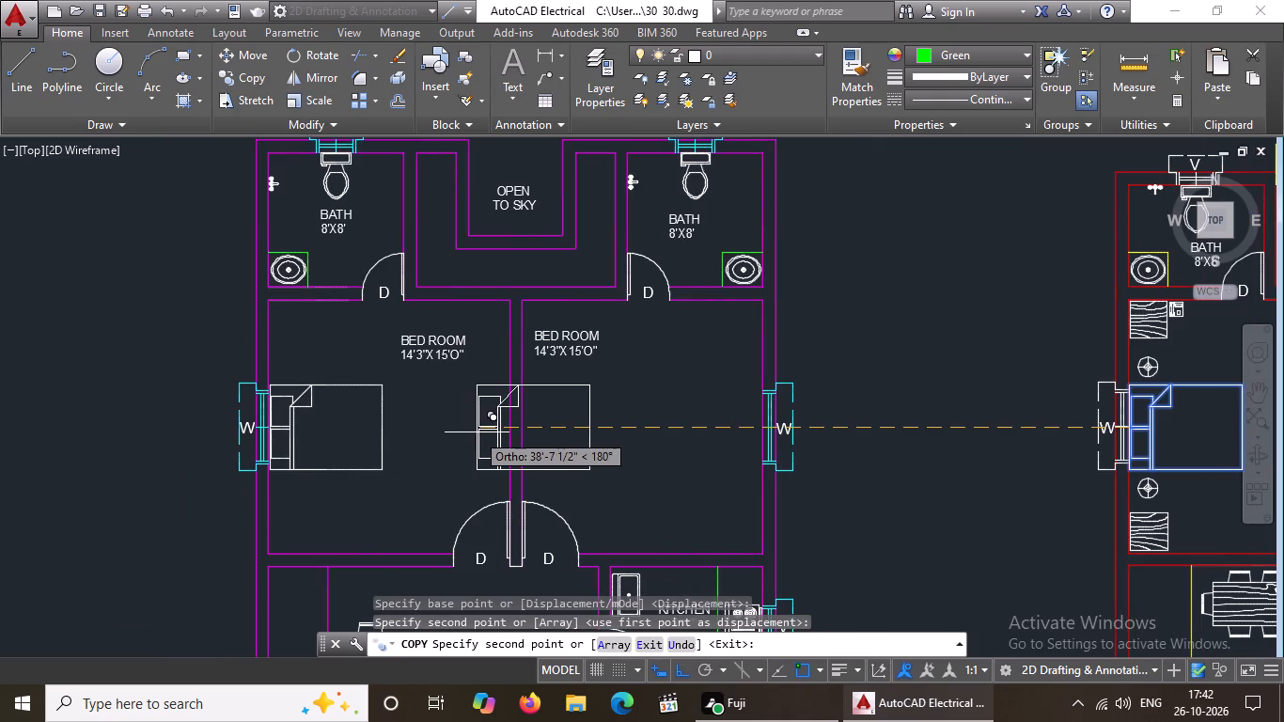
key("Escape")
Copy the round lamp south of the ground floor west bed 51 feet west, placing it south of the first floor west bed.
scroll(478, 430, "down", 4)
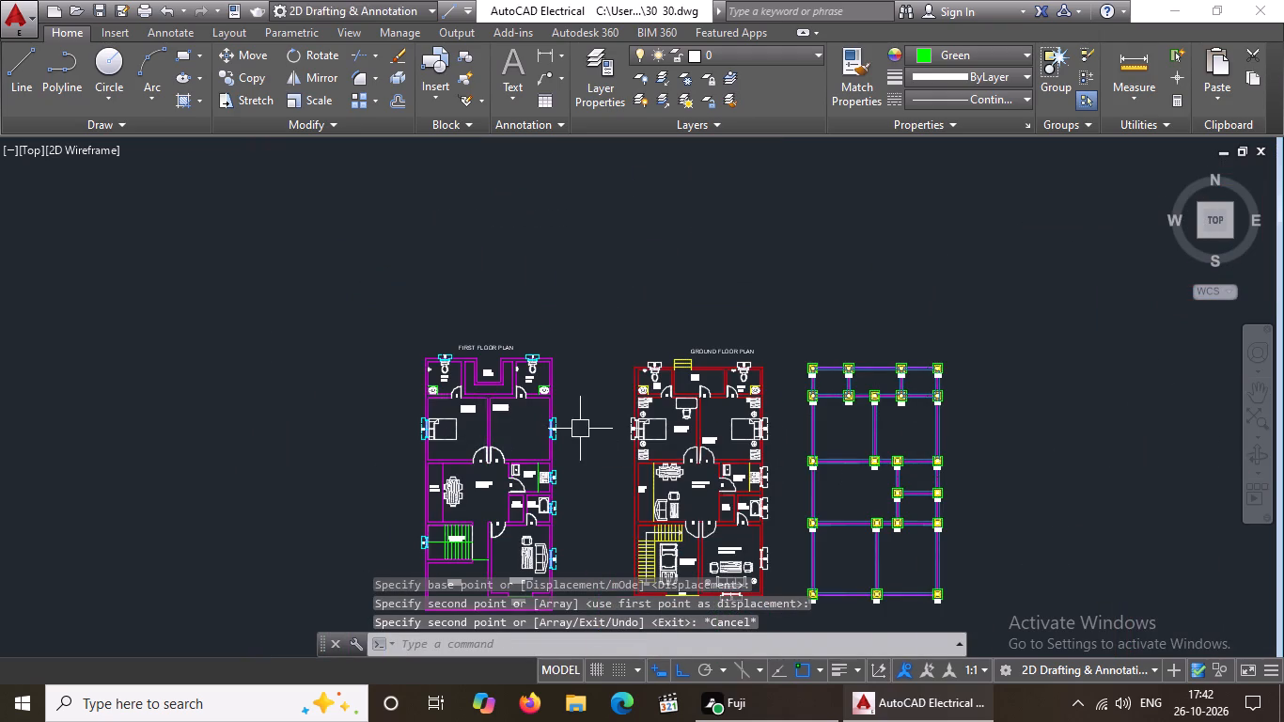
scroll(587, 431, "up", 2)
scroll(716, 465, "up", 2)
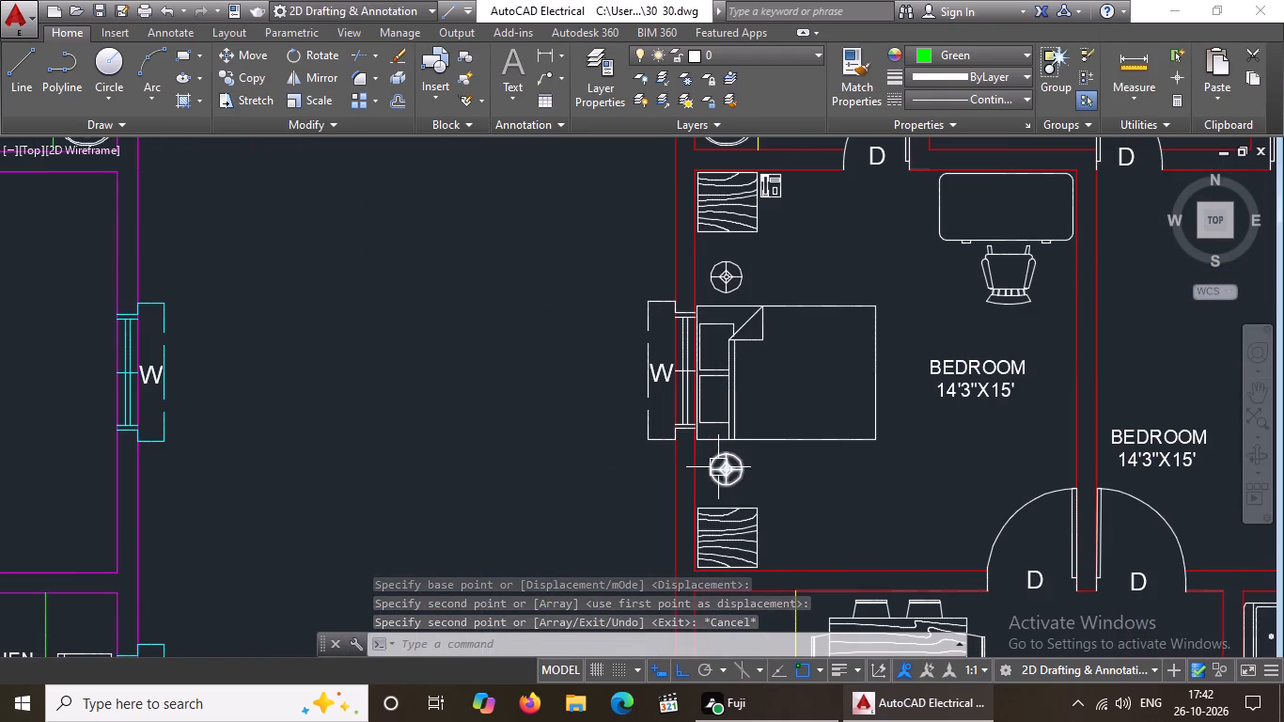
left_click(719, 467)
left_click(251, 79)
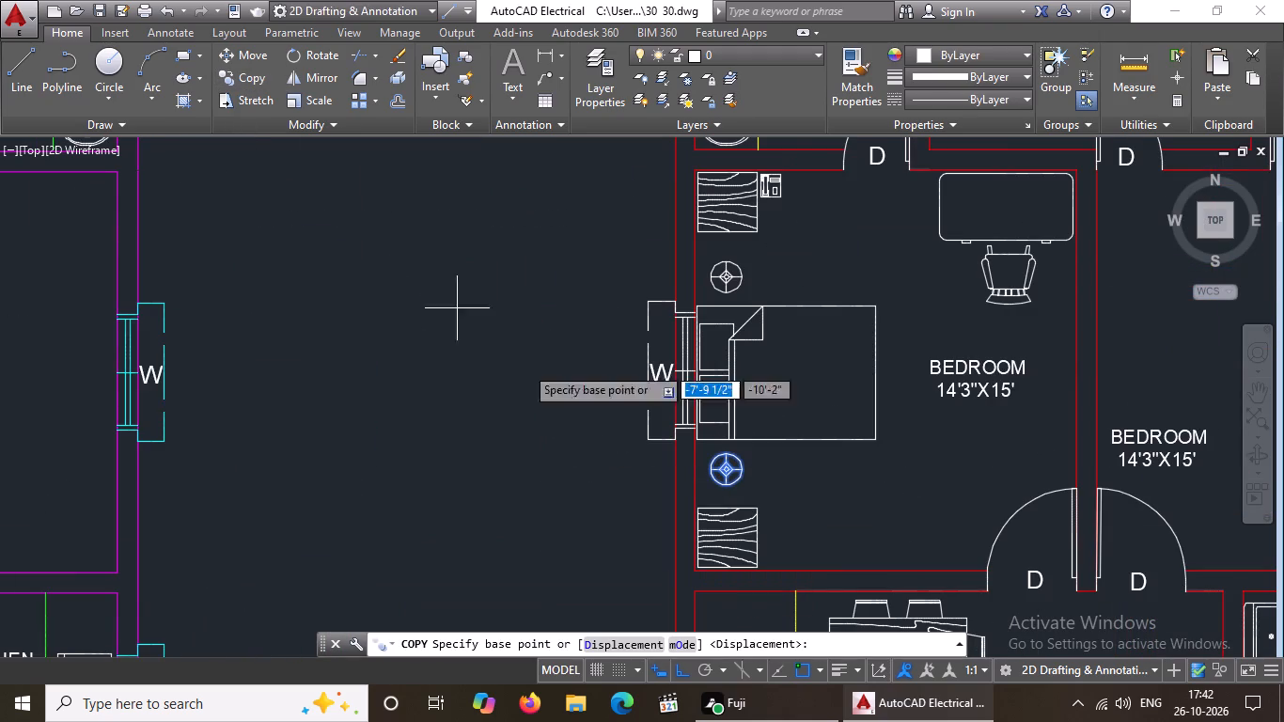
left_click(727, 469)
scroll(241, 428, "down", 5)
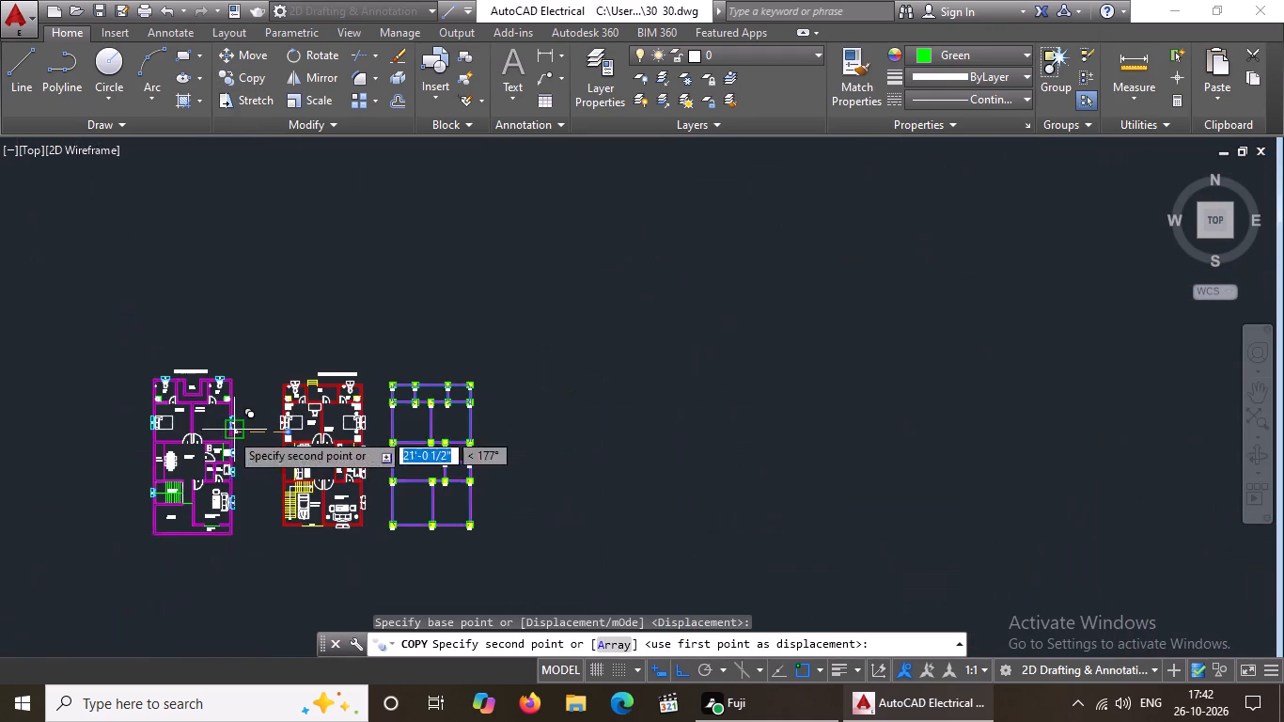
scroll(158, 441, "up", 6)
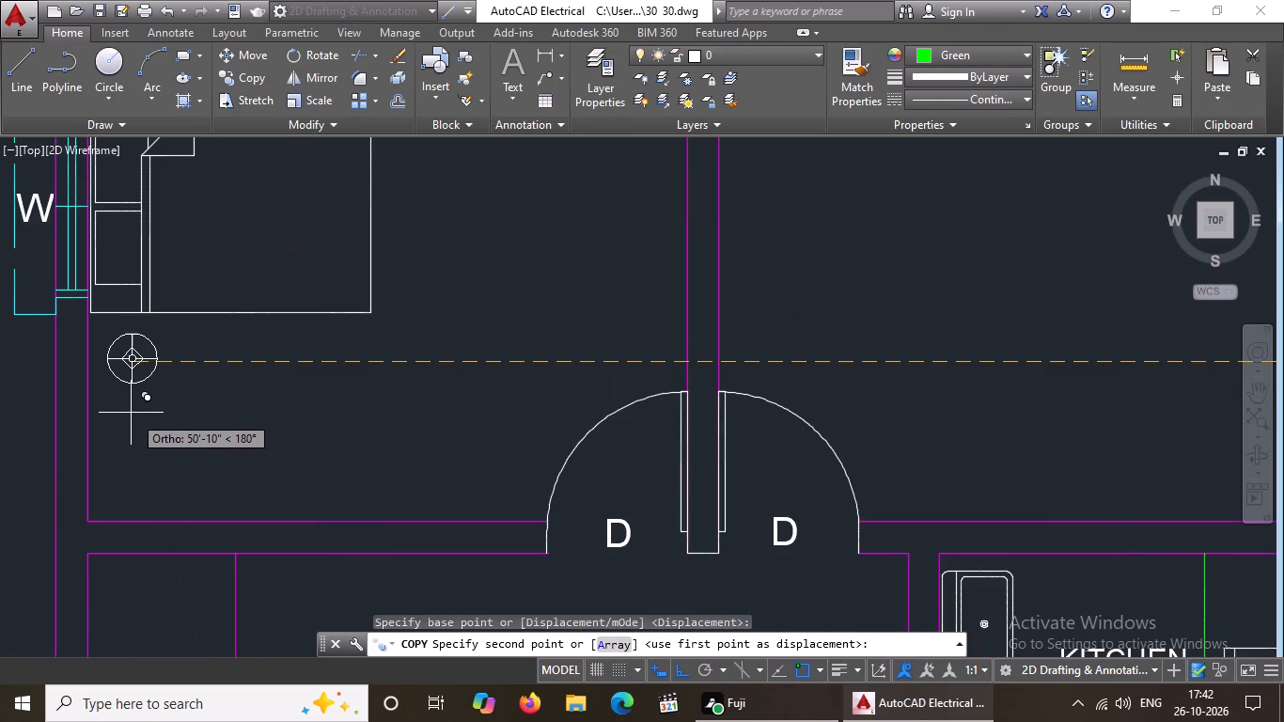
left_click(129, 412)
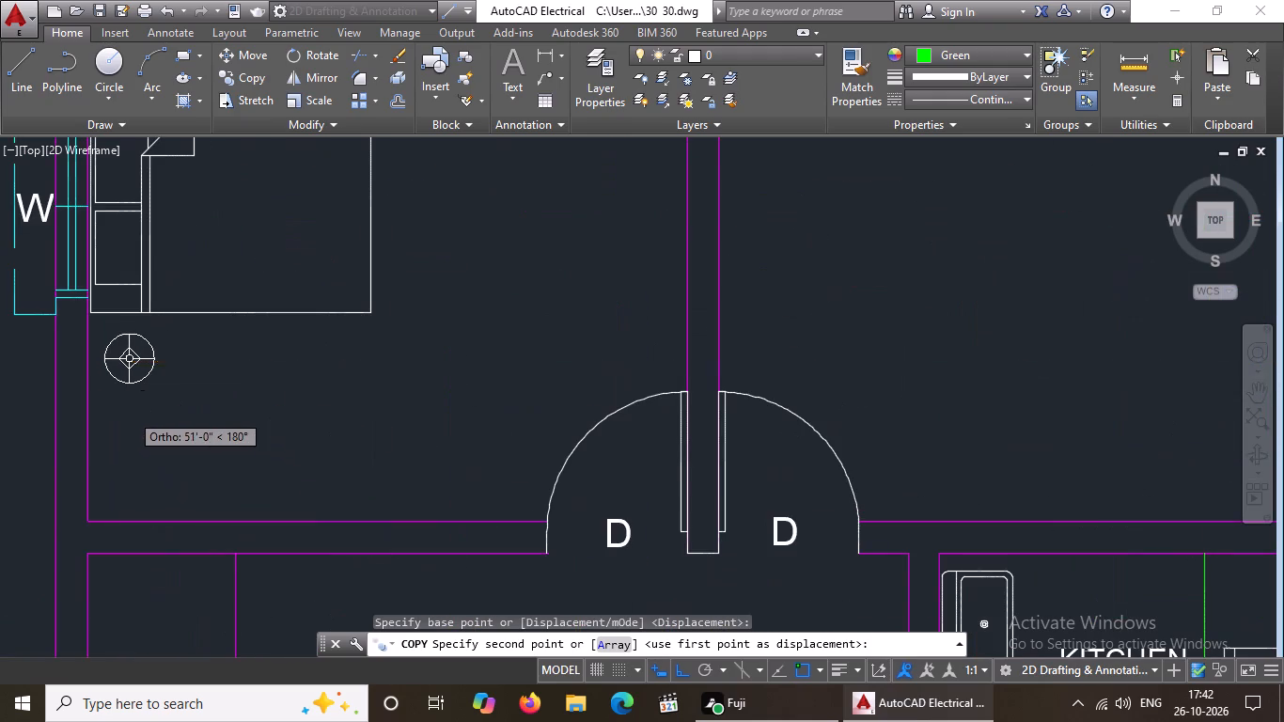
scroll(274, 422, "down", 4)
key("Escape")
Copy the round lamp north of the ground floor west bed about 51 feet west, placing it north of the first floor west bed.
scroll(590, 368, "up", 2)
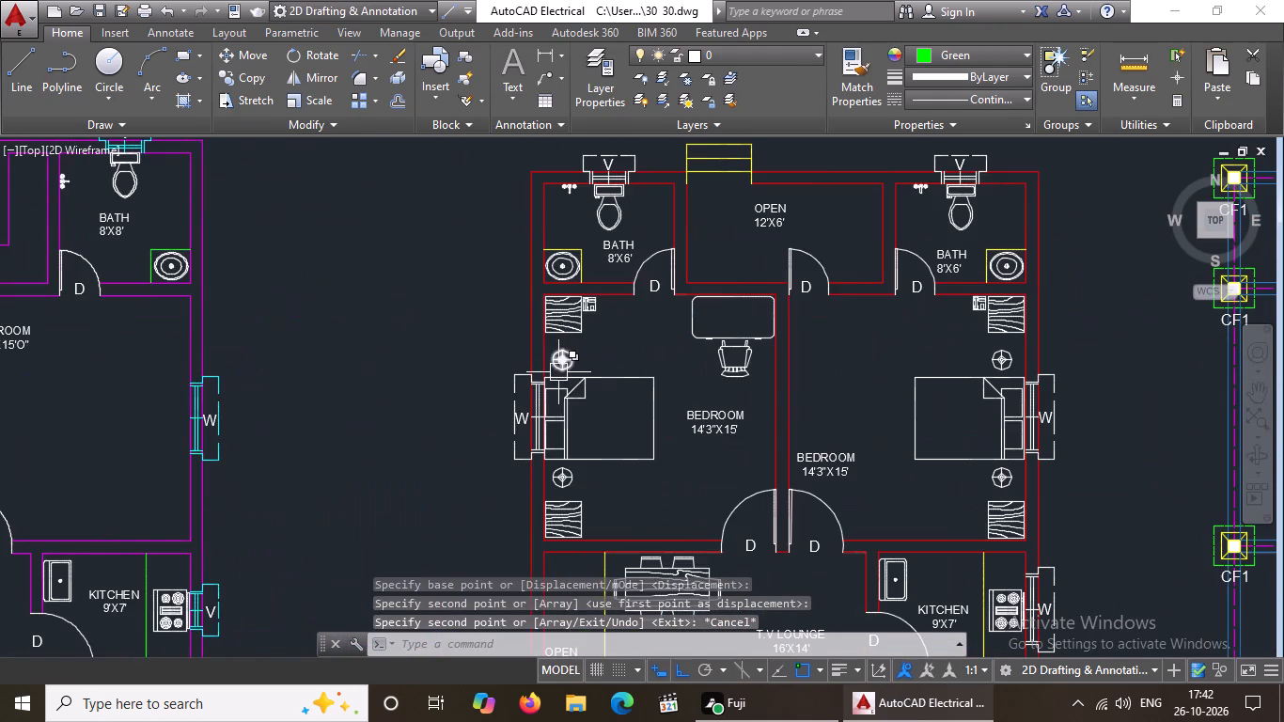
left_click(562, 356)
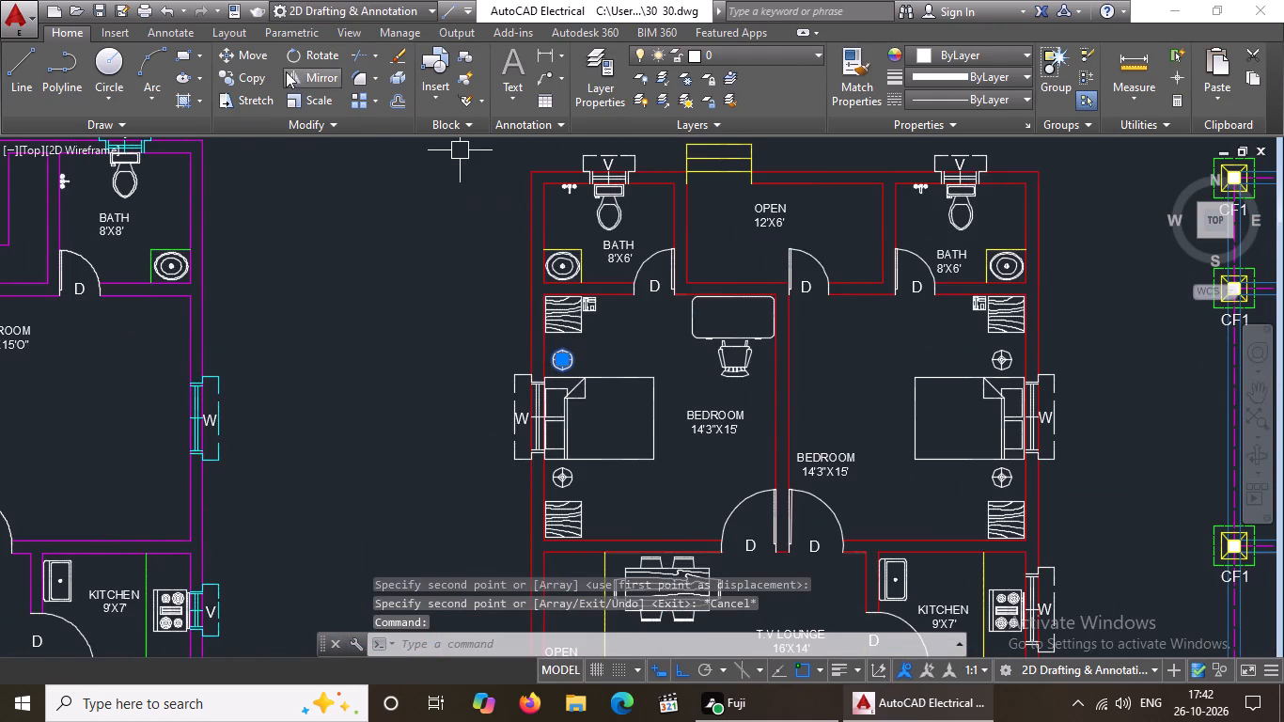
left_click(235, 80)
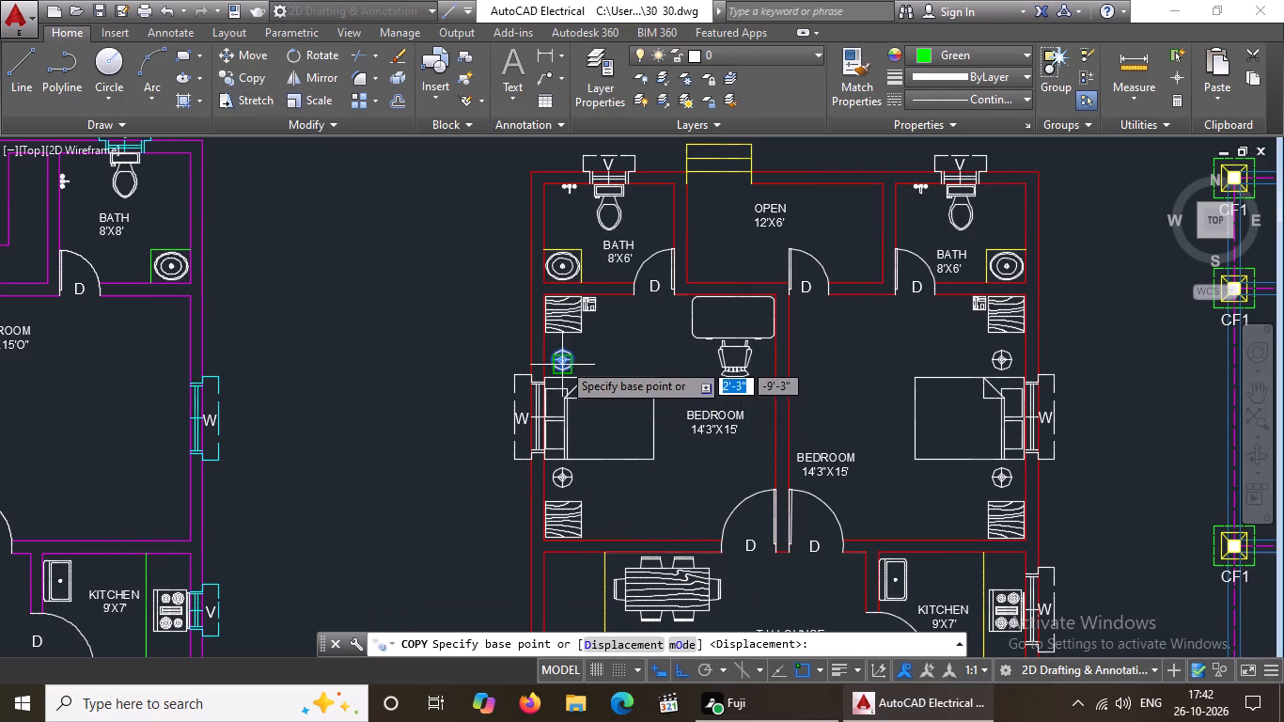
left_click(562, 361)
scroll(524, 355, "down", 4)
scroll(393, 353, "up", 6)
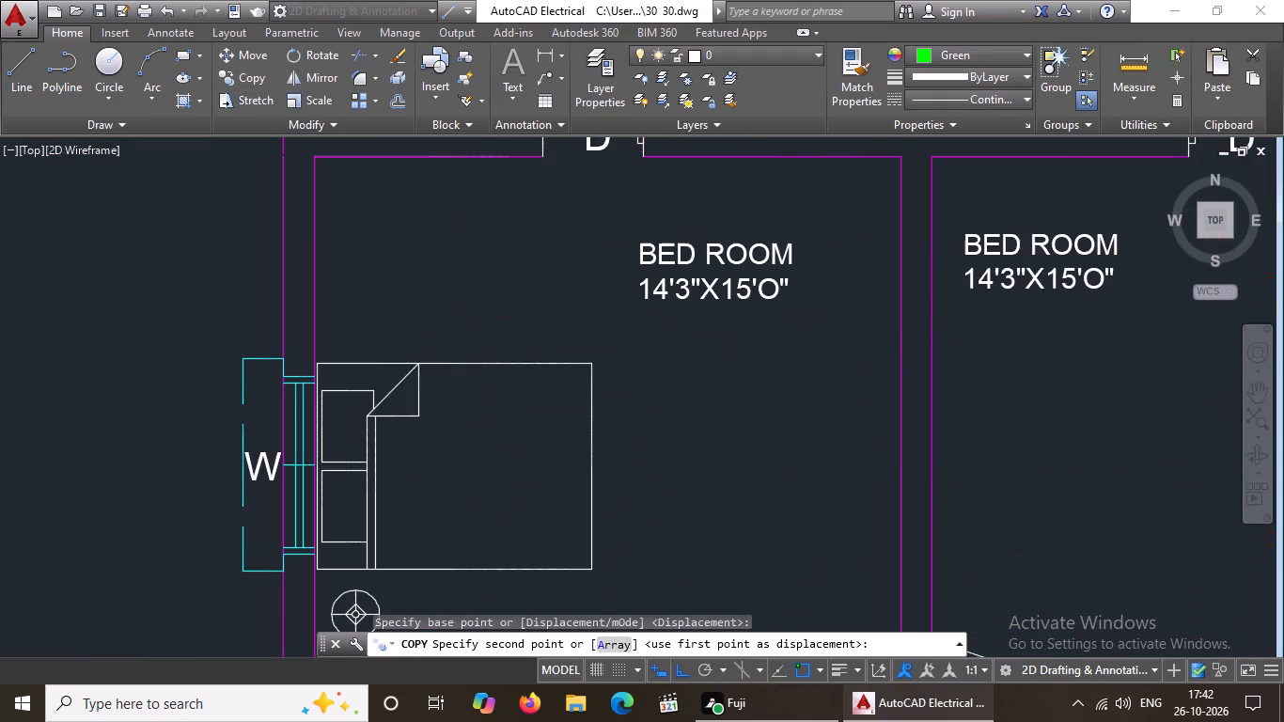
left_click(355, 349)
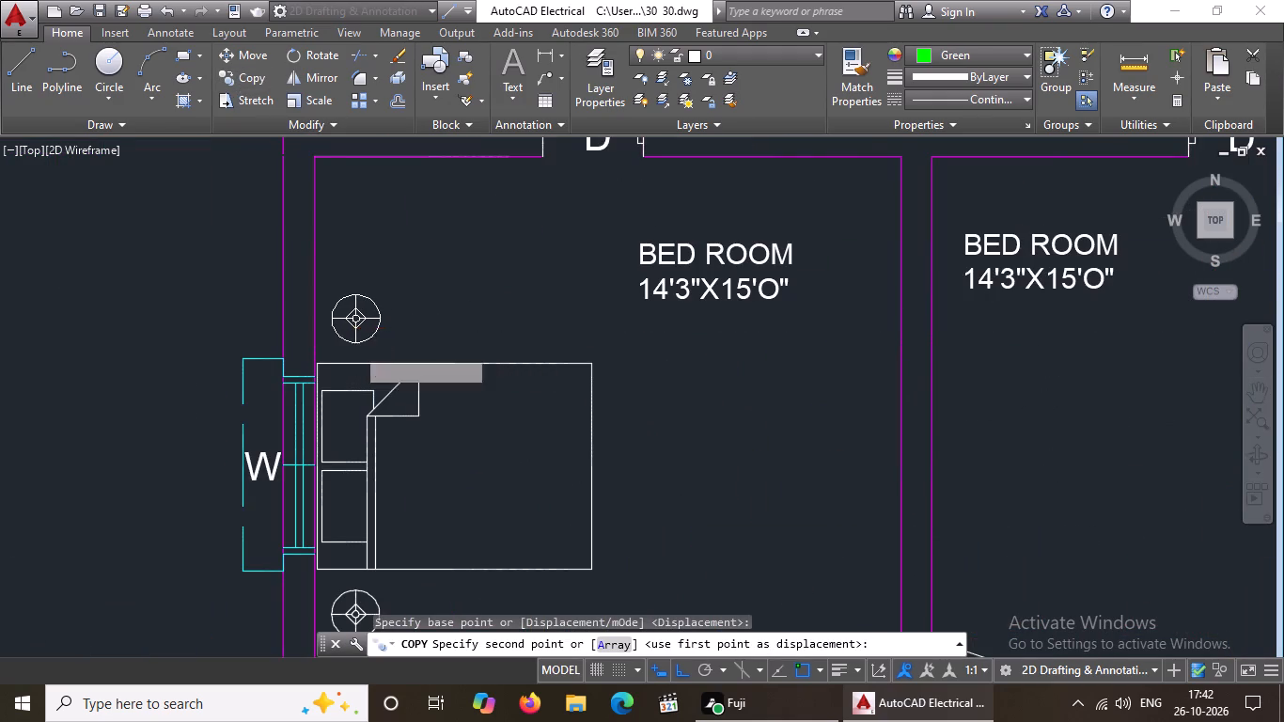
scroll(395, 339, "down", 3)
key("Escape")
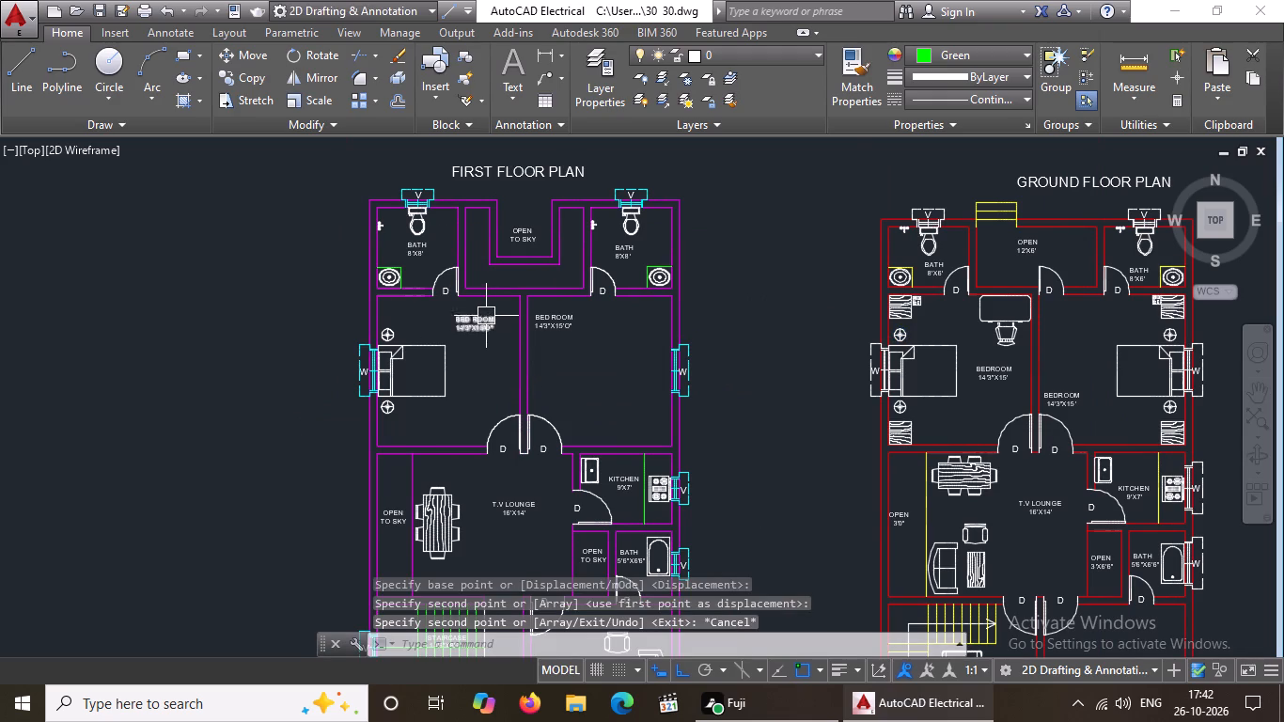
Move the first floor west BED ROOM label south, into the space just east of the bed.
scroll(484, 337, "up", 2)
left_click(450, 304)
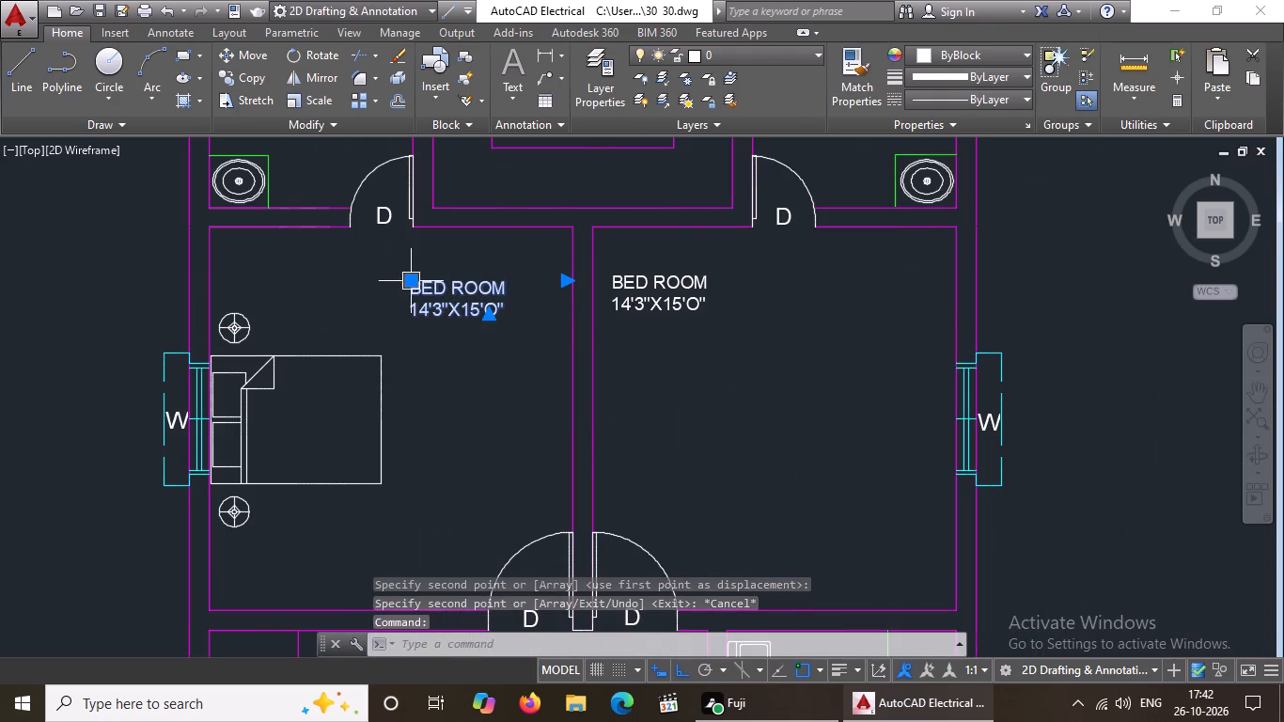
left_click(411, 286)
left_click(433, 400)
scroll(453, 398, "down", 1)
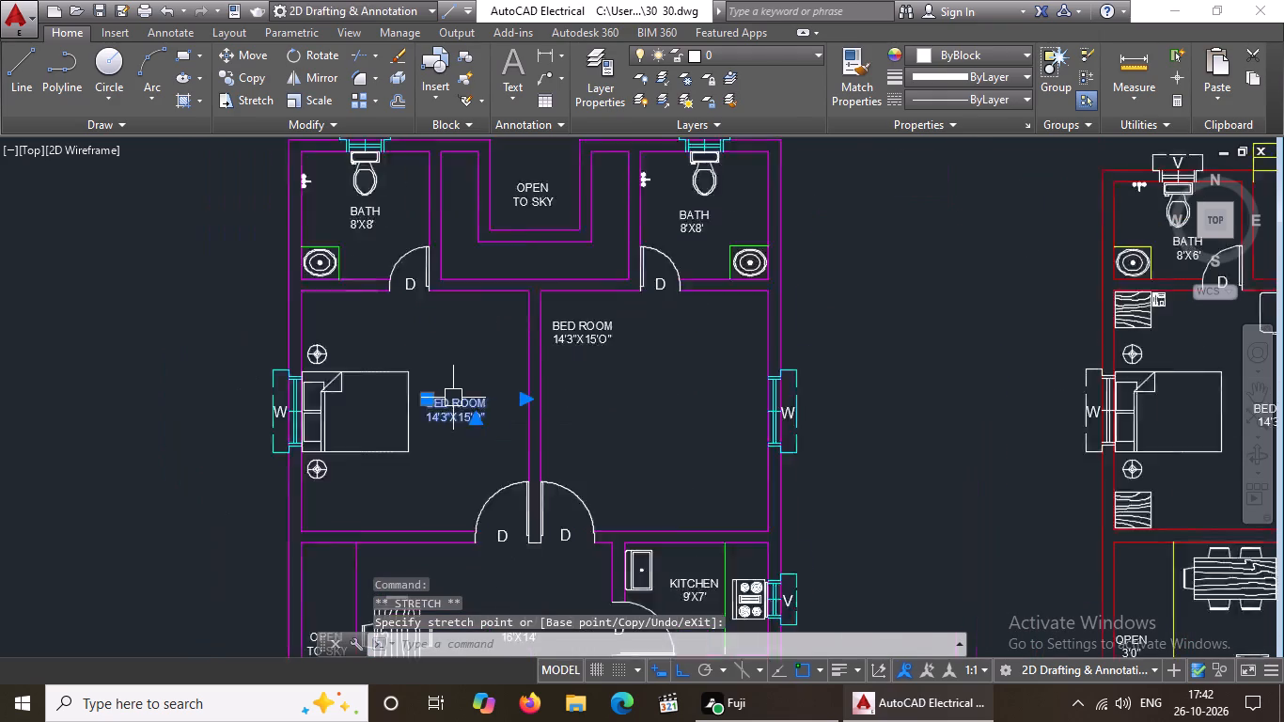
scroll(453, 398, "down", 1)
key("Escape")
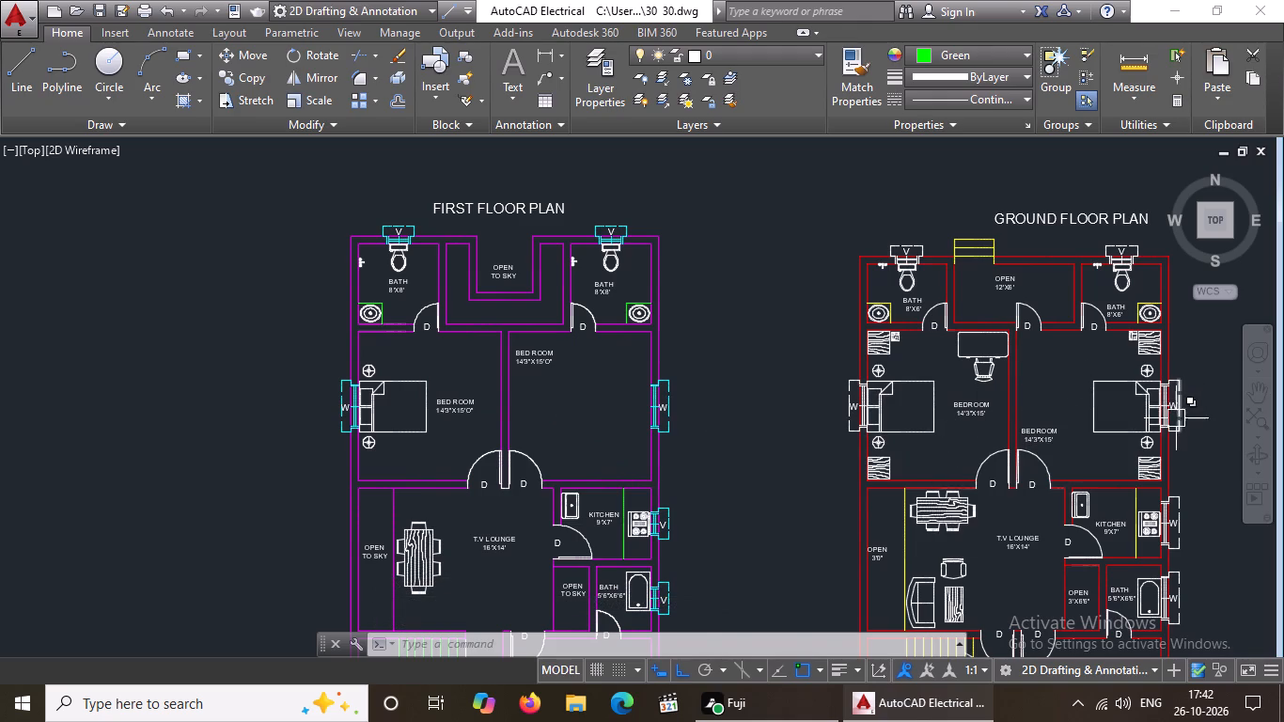
Copy the ground floor east bedroom's bed about 51 feet west, against the windowed east wall of the first floor east bedroom.
scroll(1176, 418, "up", 1)
left_click(1137, 420)
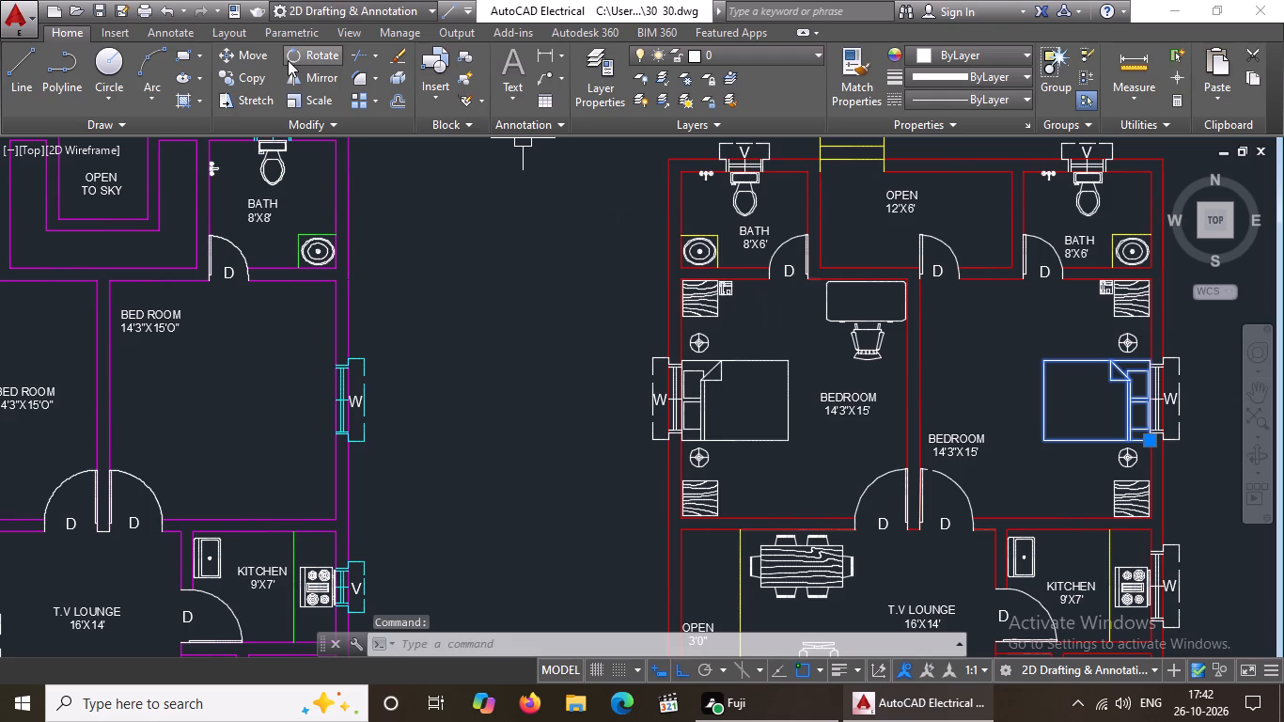
left_click(263, 78)
scroll(1151, 397, "up", 2)
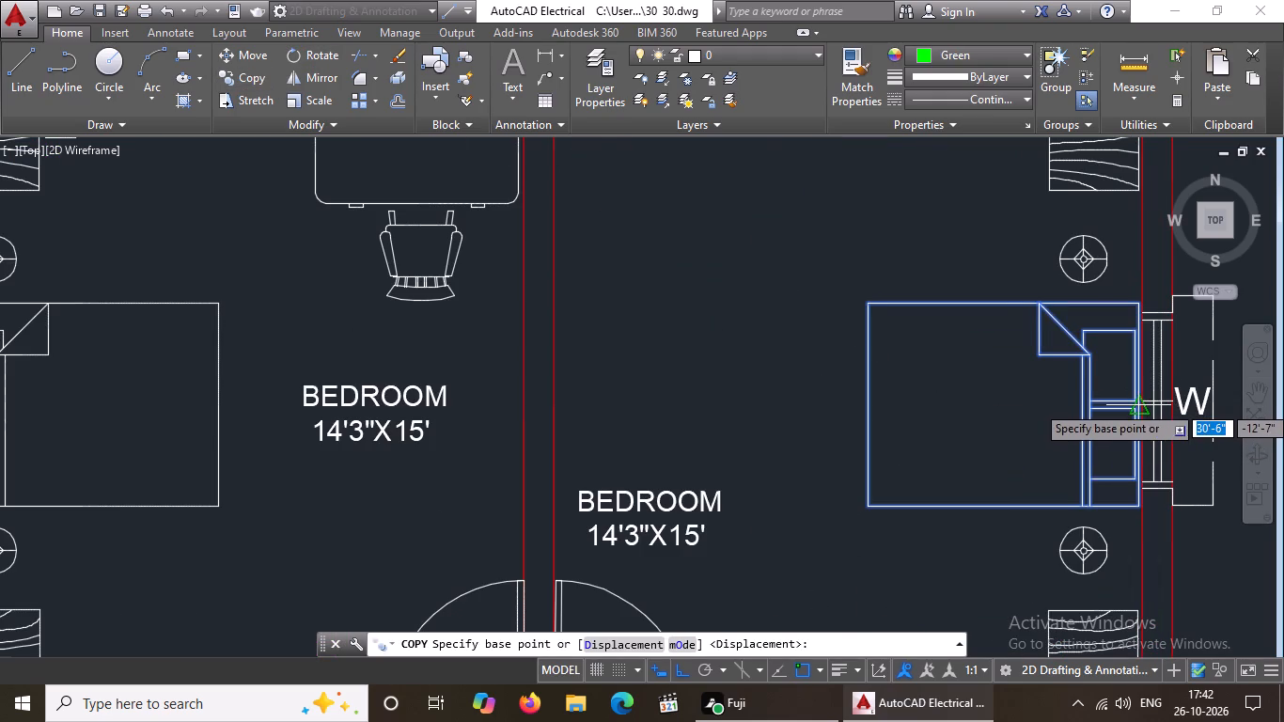
left_click_drag(1138, 404, 1125, 407)
scroll(448, 448, "down", 3)
scroll(88, 429, "up", 2)
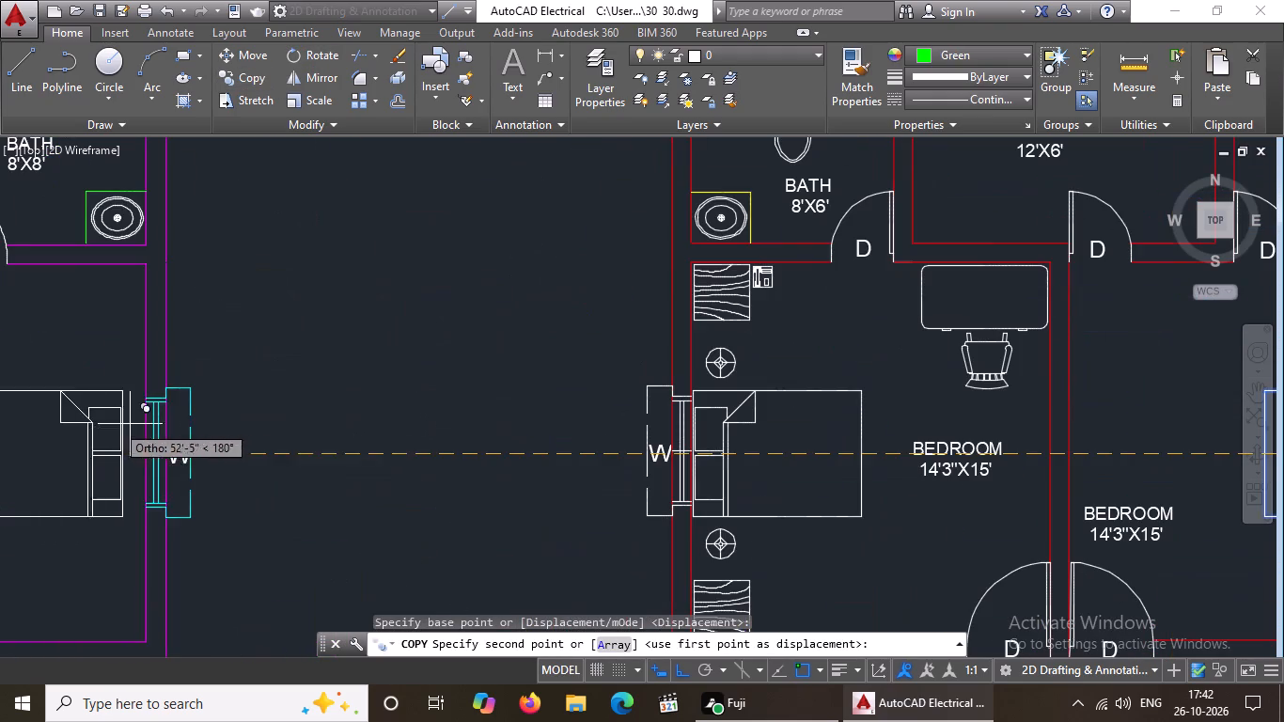
scroll(140, 425, "up", 2)
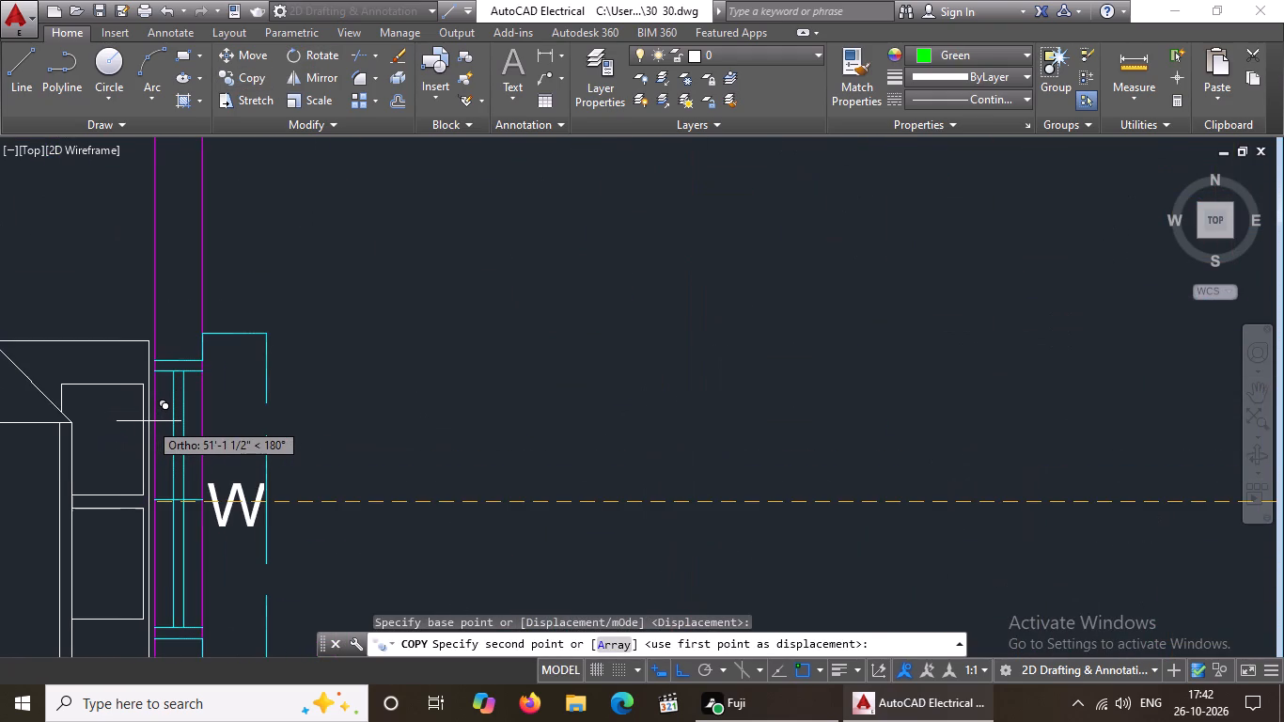
left_click(149, 421)
scroll(204, 416, "down", 4)
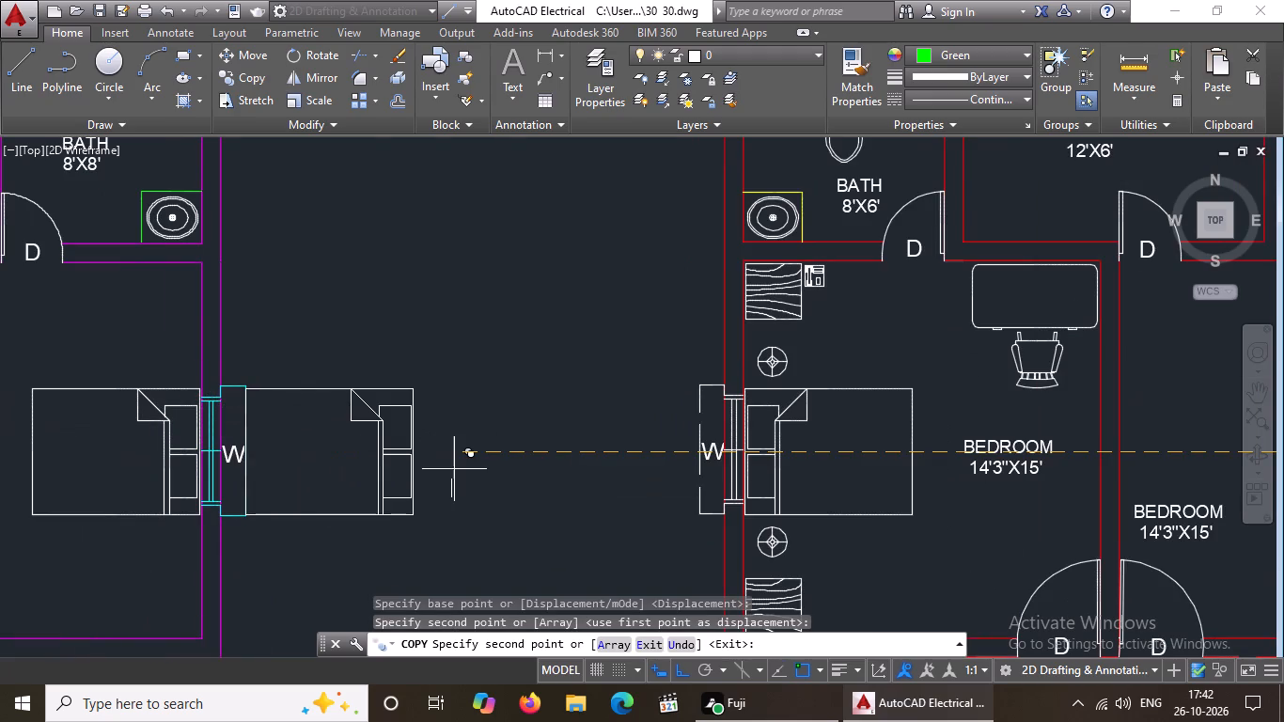
key("Escape")
Copy the round lamp south of the ground floor east bed about 51 feet west, placing it south of the first floor east bed.
scroll(492, 444, "down", 3)
scroll(675, 479, "up", 3)
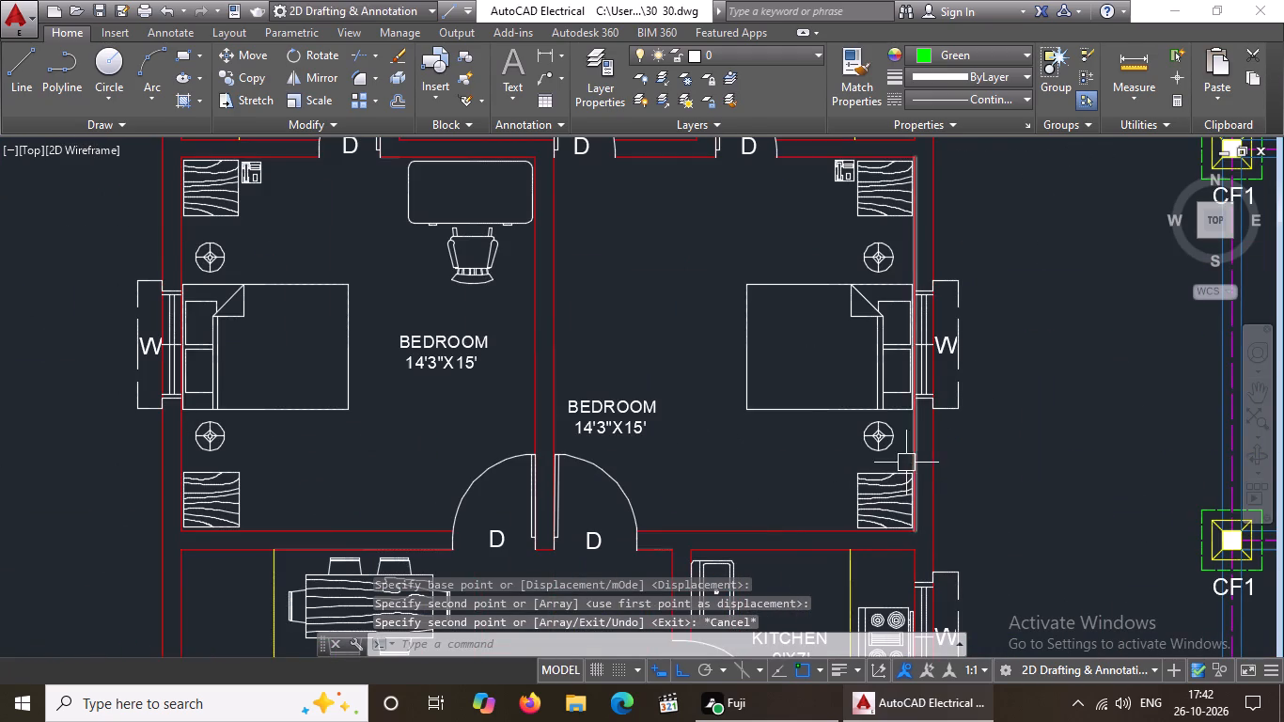
left_click(877, 447)
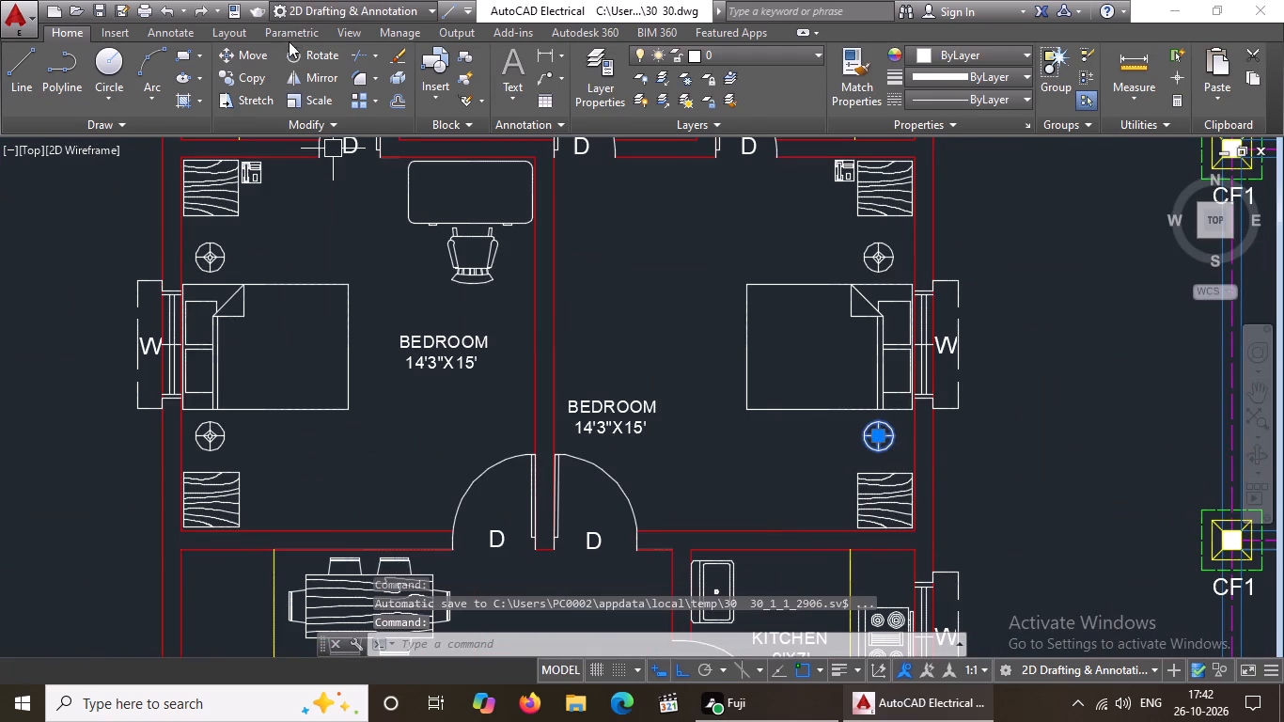
left_click(259, 77)
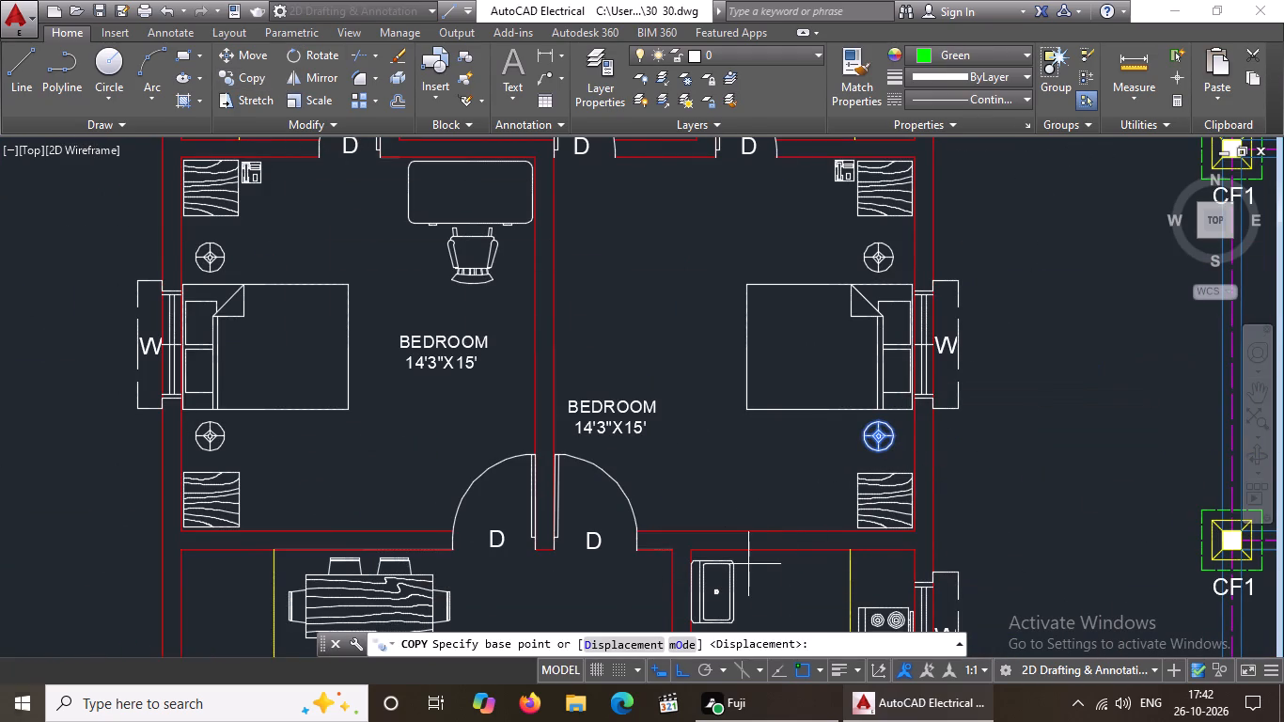
left_click(879, 436)
scroll(446, 406, "down", 3)
scroll(249, 428, "up", 3)
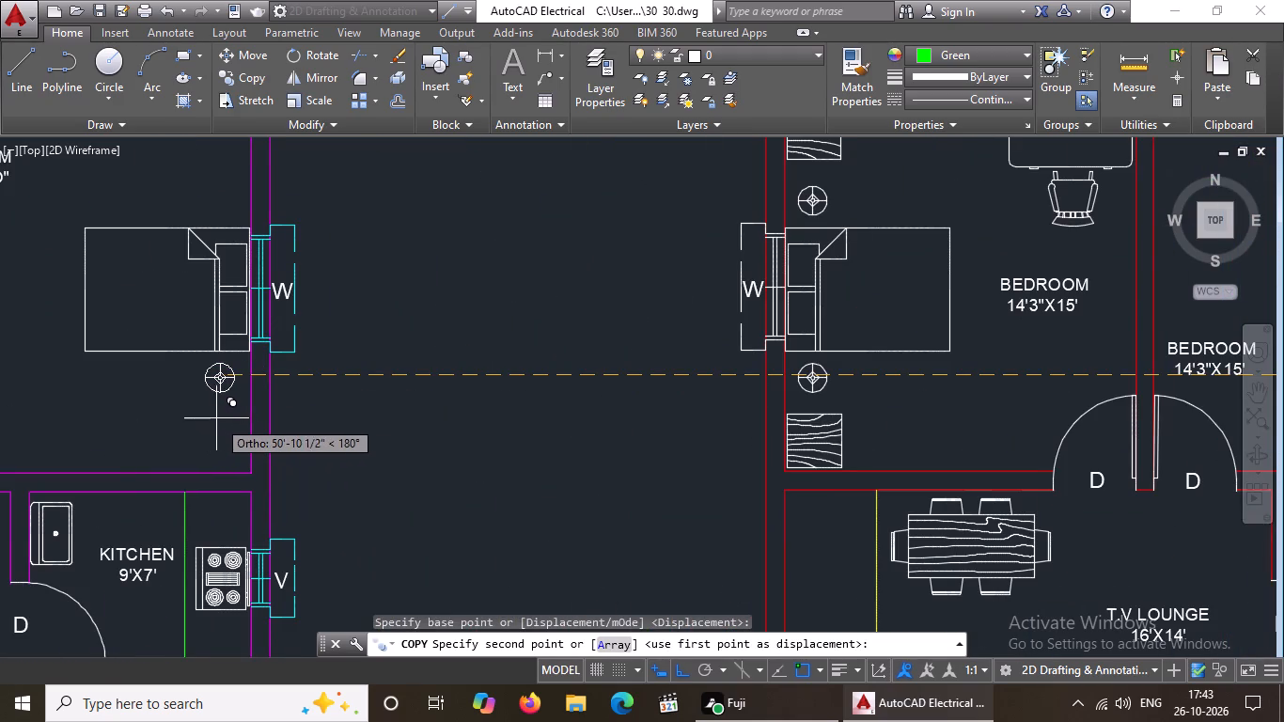
left_click(221, 416)
scroll(280, 403, "down", 3)
key("Escape")
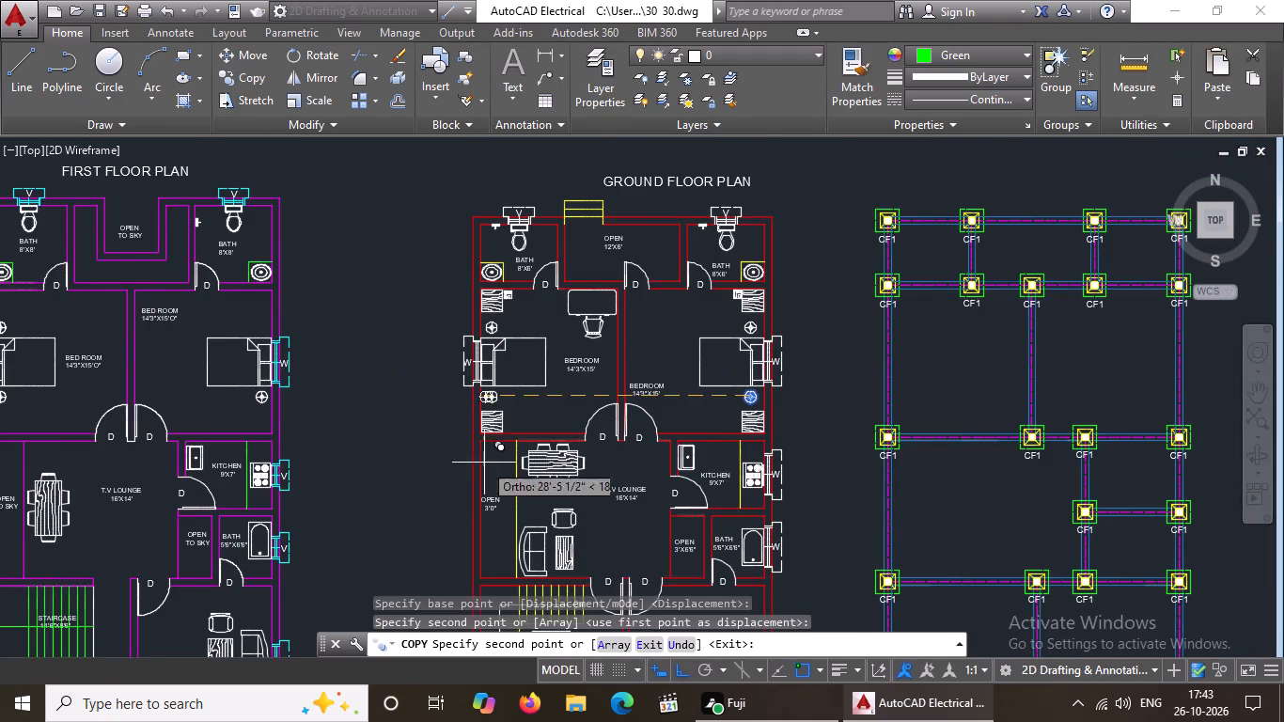
Copy the round lamp north of the ground floor east bed about 51 feet west, placing it north of the first floor east bed.
scroll(694, 328, "up", 3)
left_click(912, 325)
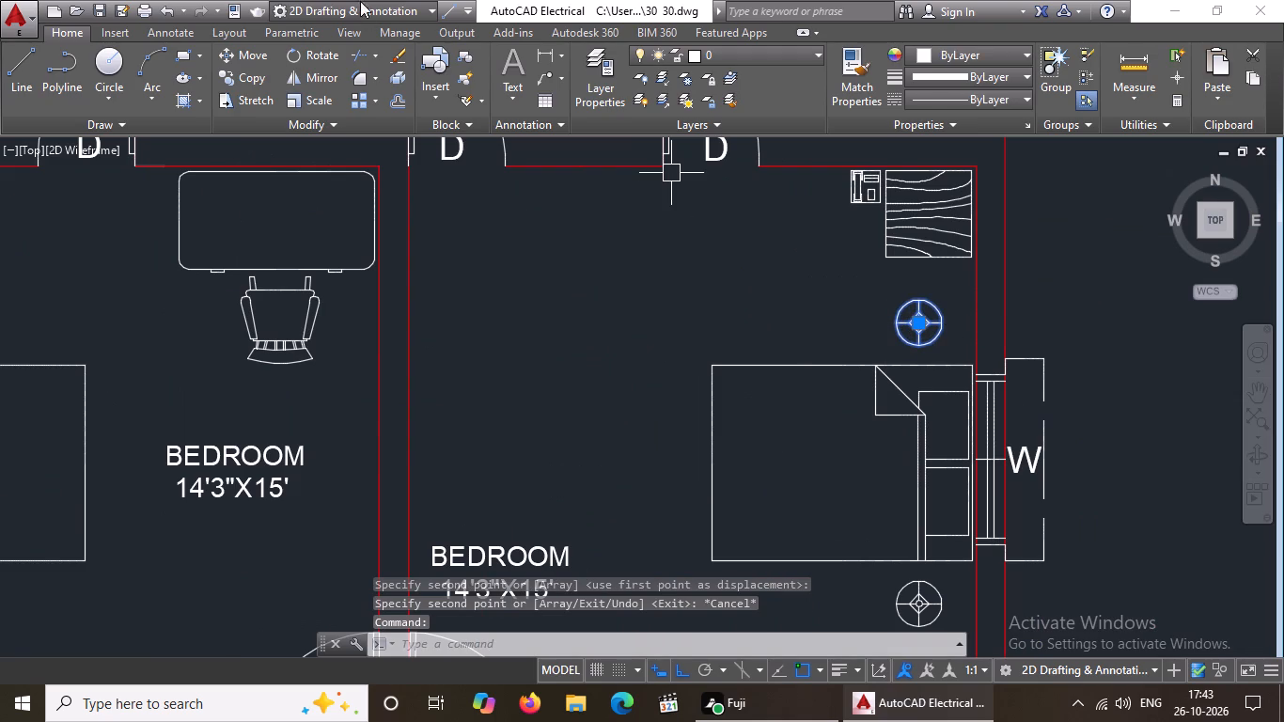
left_click(239, 70)
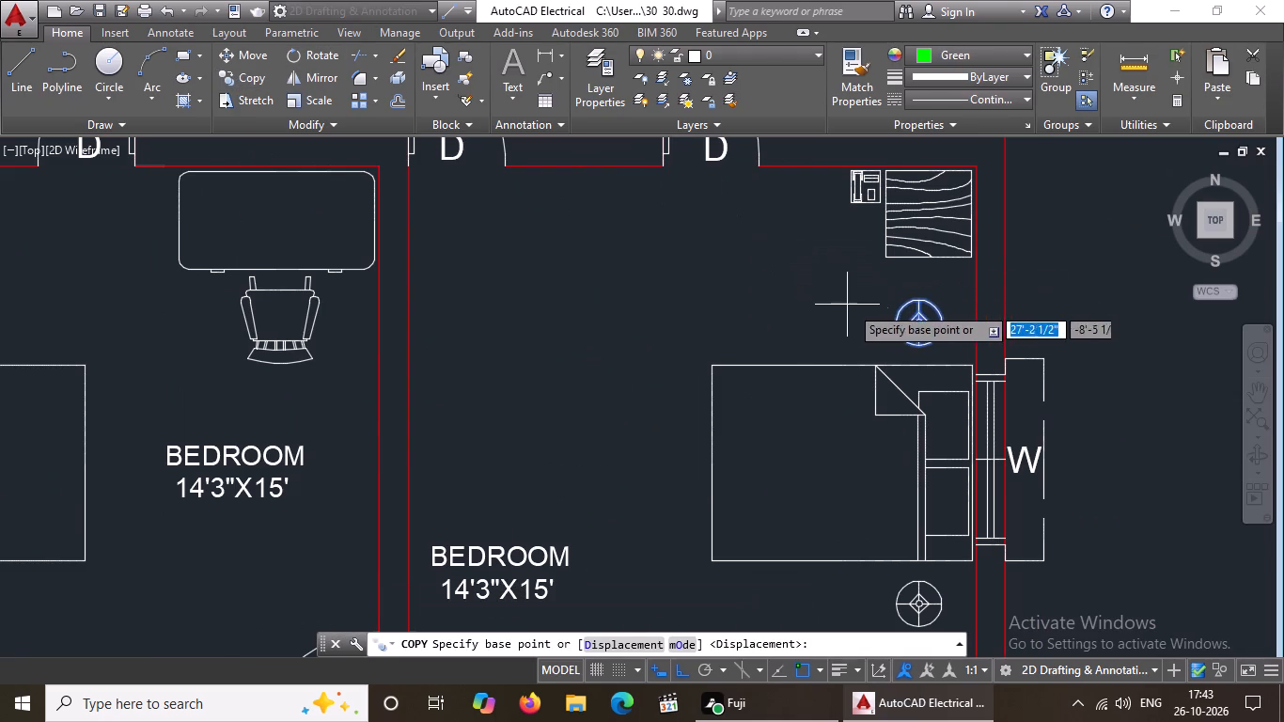
left_click(926, 322)
scroll(792, 316, "down", 4)
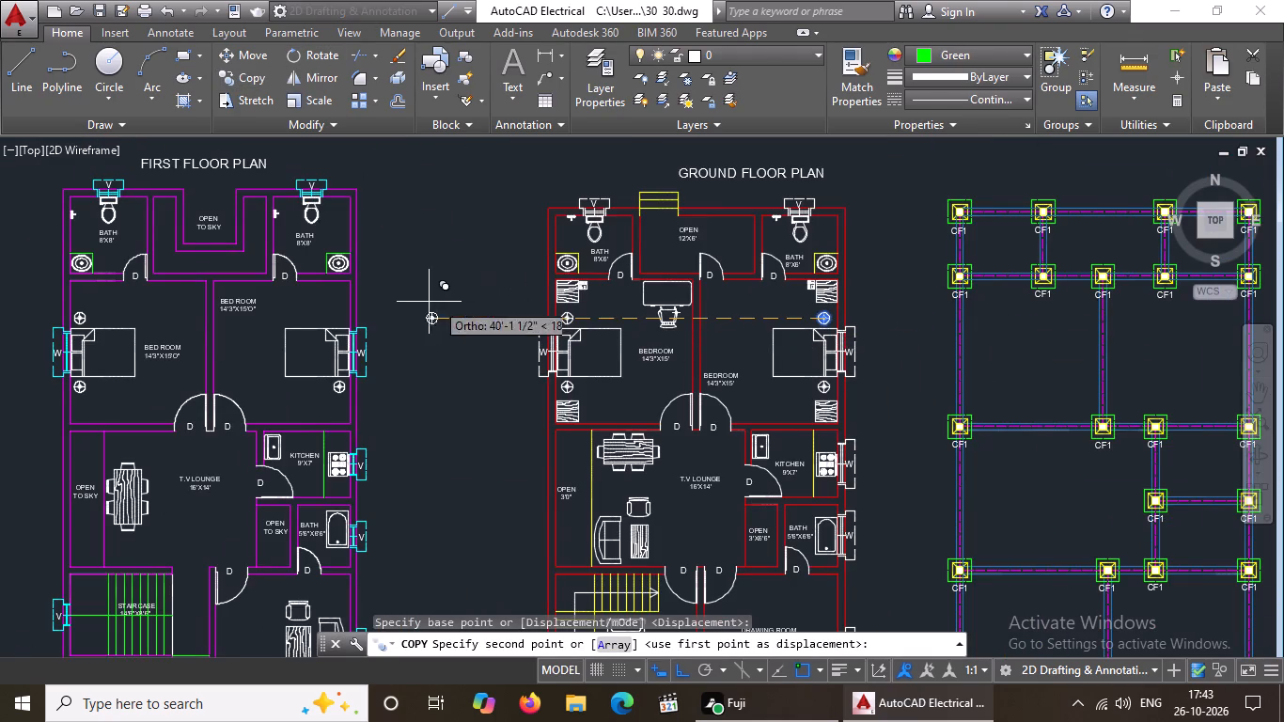
scroll(338, 317, "up", 3)
left_click(338, 317)
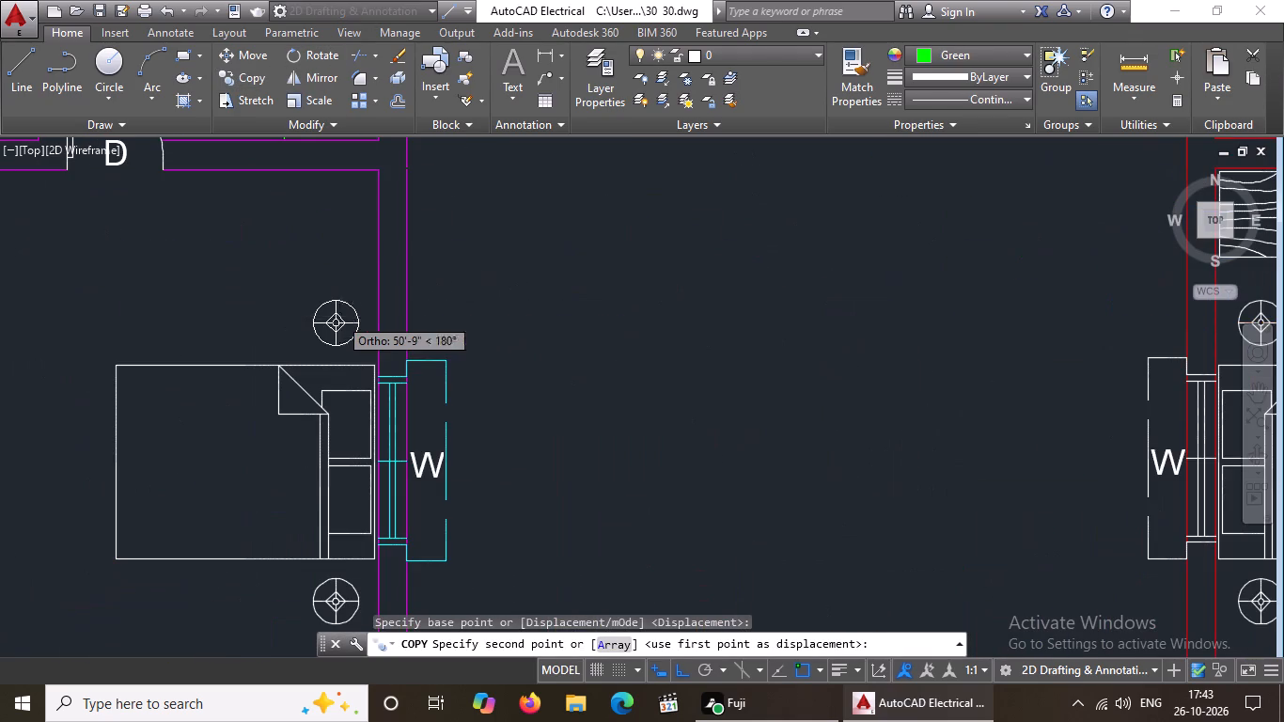
scroll(393, 297, "down", 3)
key("Escape")
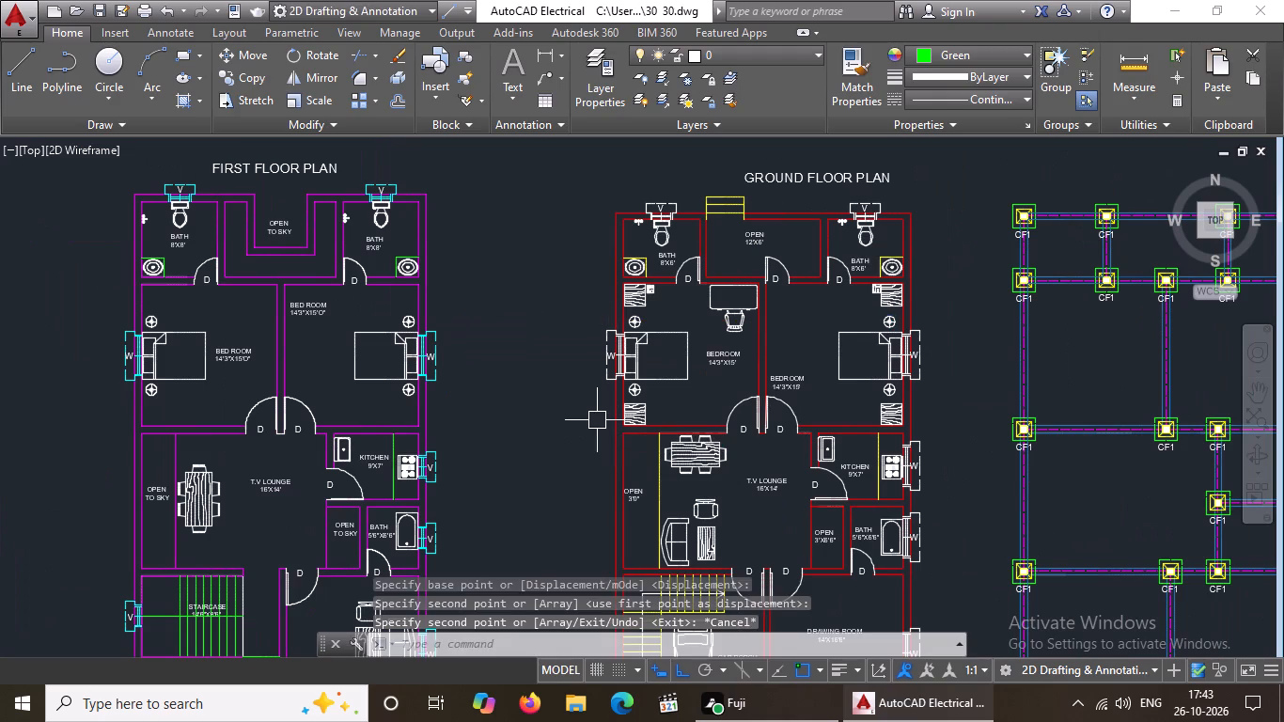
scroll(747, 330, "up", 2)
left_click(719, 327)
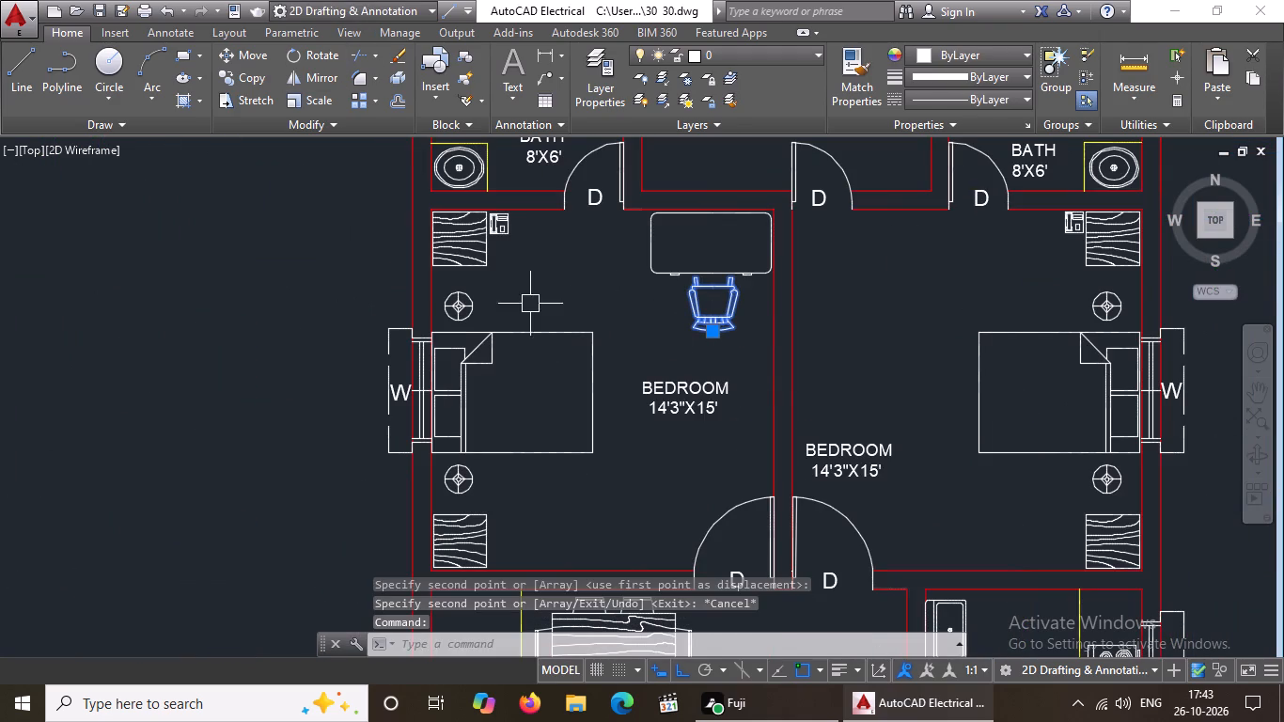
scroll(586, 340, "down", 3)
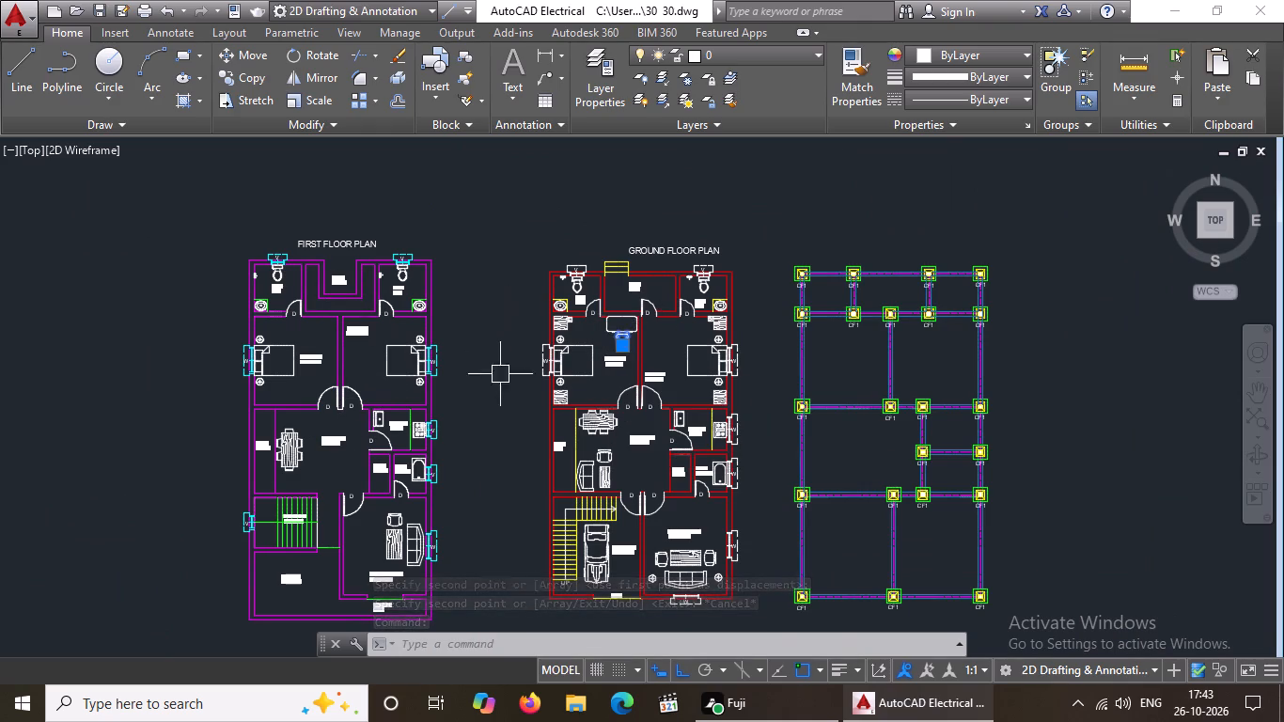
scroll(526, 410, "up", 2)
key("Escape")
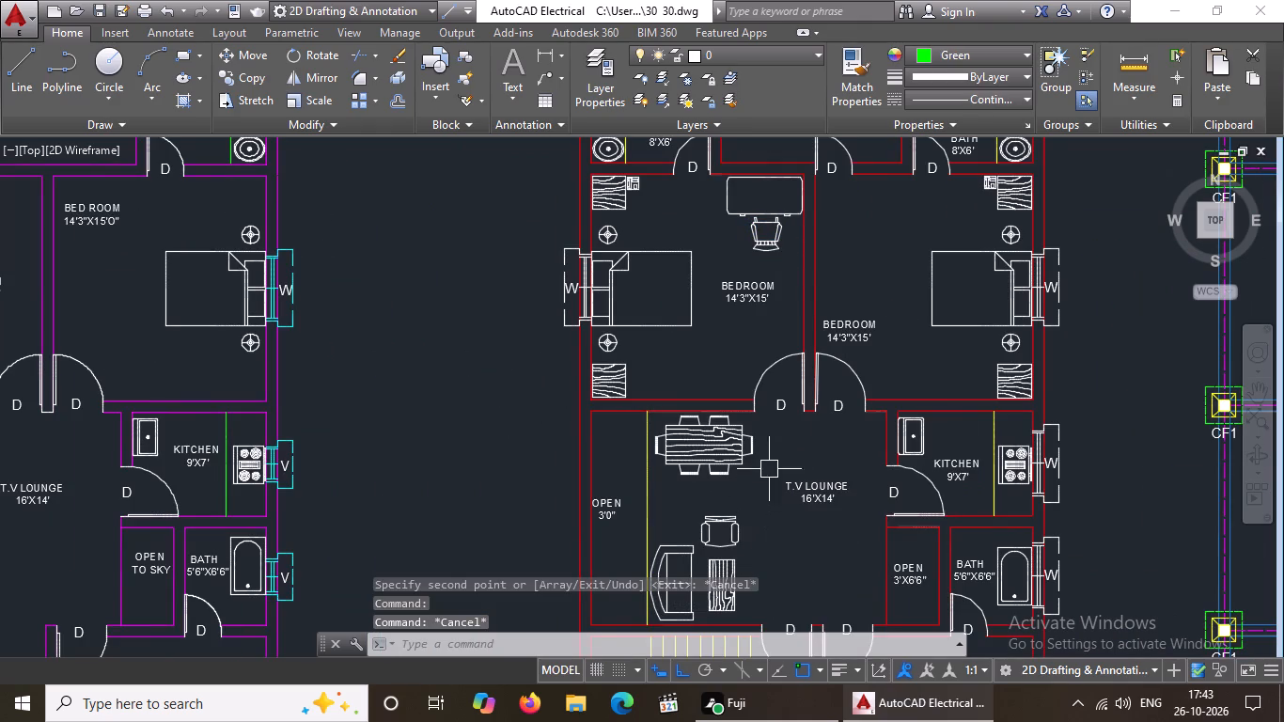
With Ortho off, copy the ground floor west bedroom's telephone into the outer north corners of both first floor bedrooms, about 53 and 25 feet west.
scroll(769, 463, "down", 2)
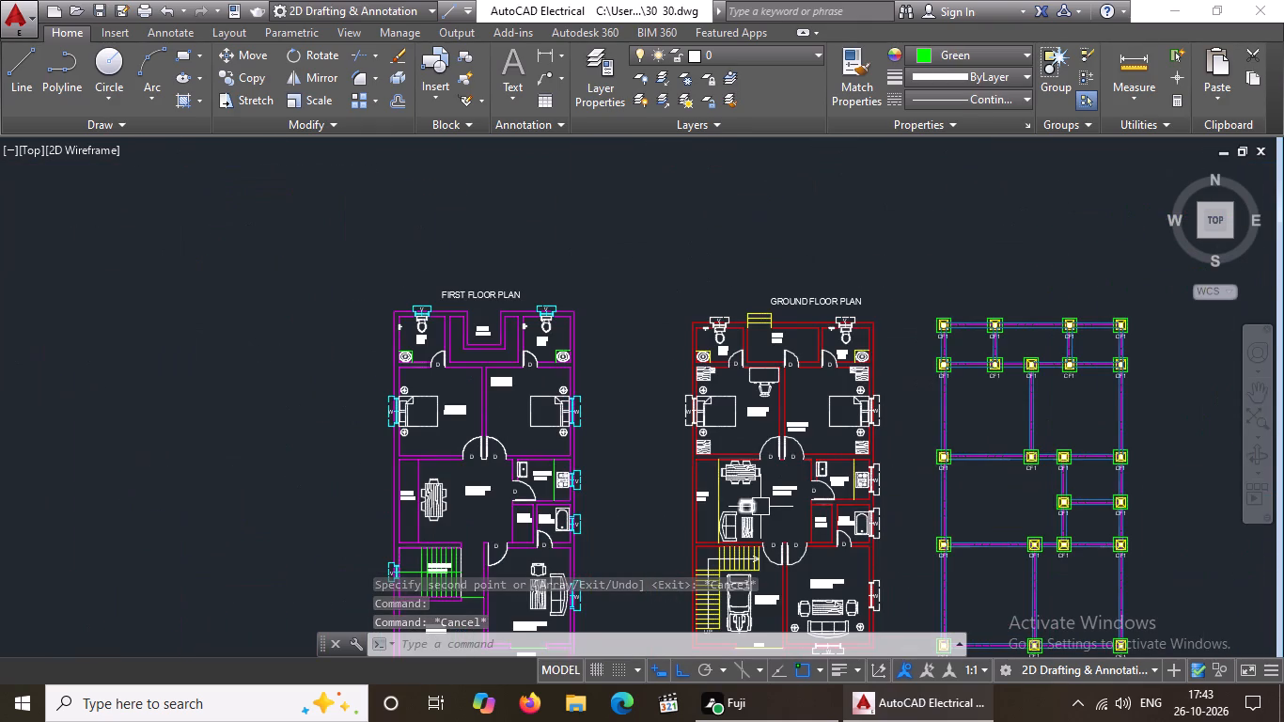
scroll(760, 505, "up", 1)
scroll(694, 303, "up", 2)
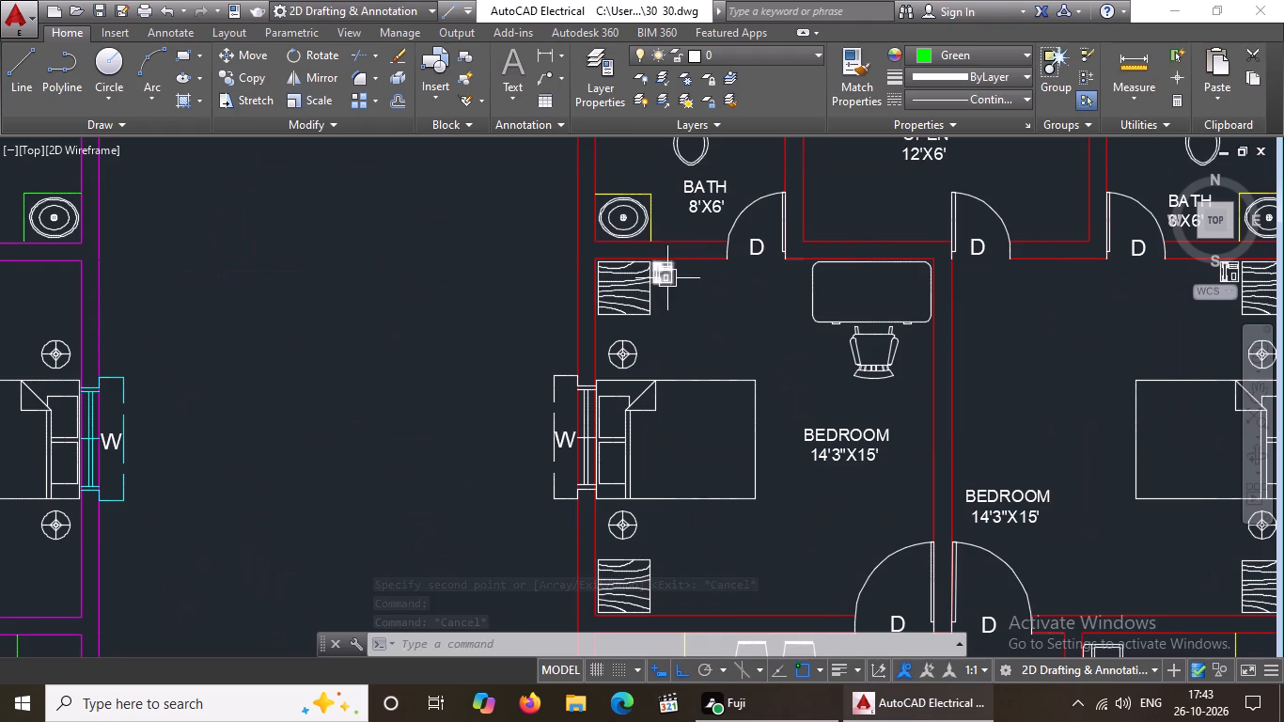
left_click(667, 278)
left_click(254, 68)
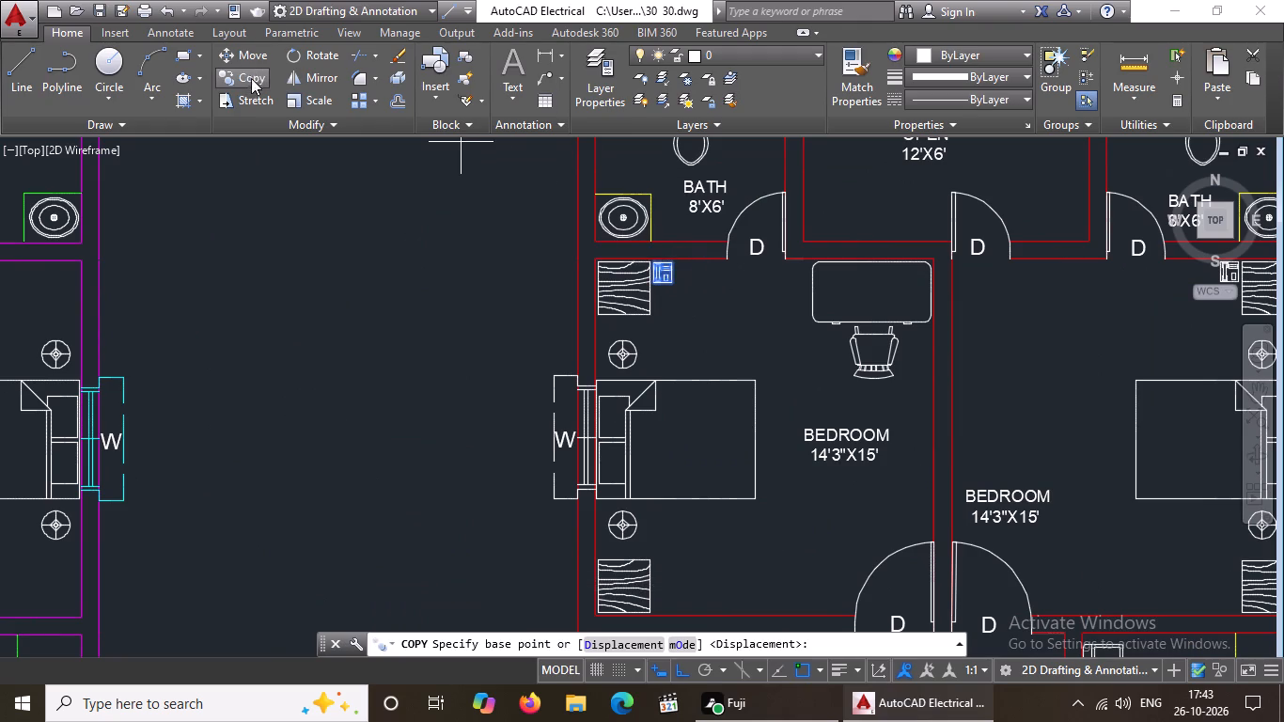
left_click(668, 272)
scroll(622, 315, "up", 1)
scroll(596, 347, "down", 3)
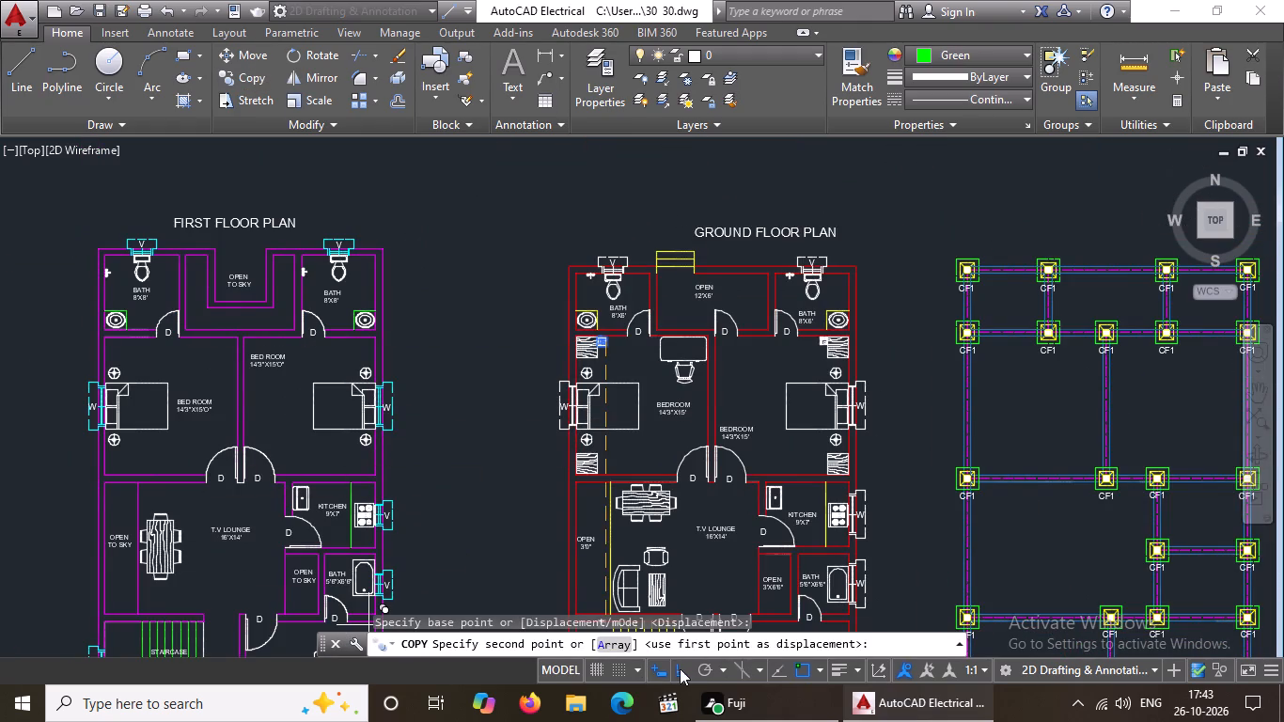
left_click(678, 670)
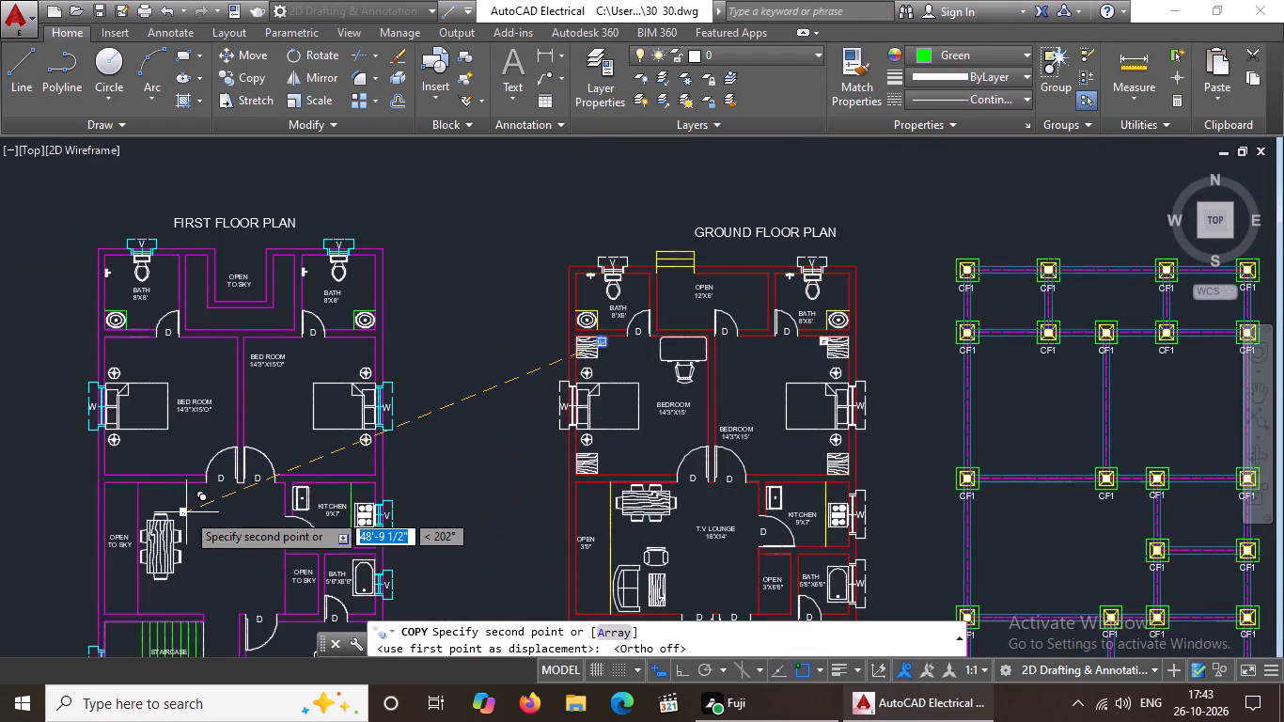
scroll(180, 506, "up", 2)
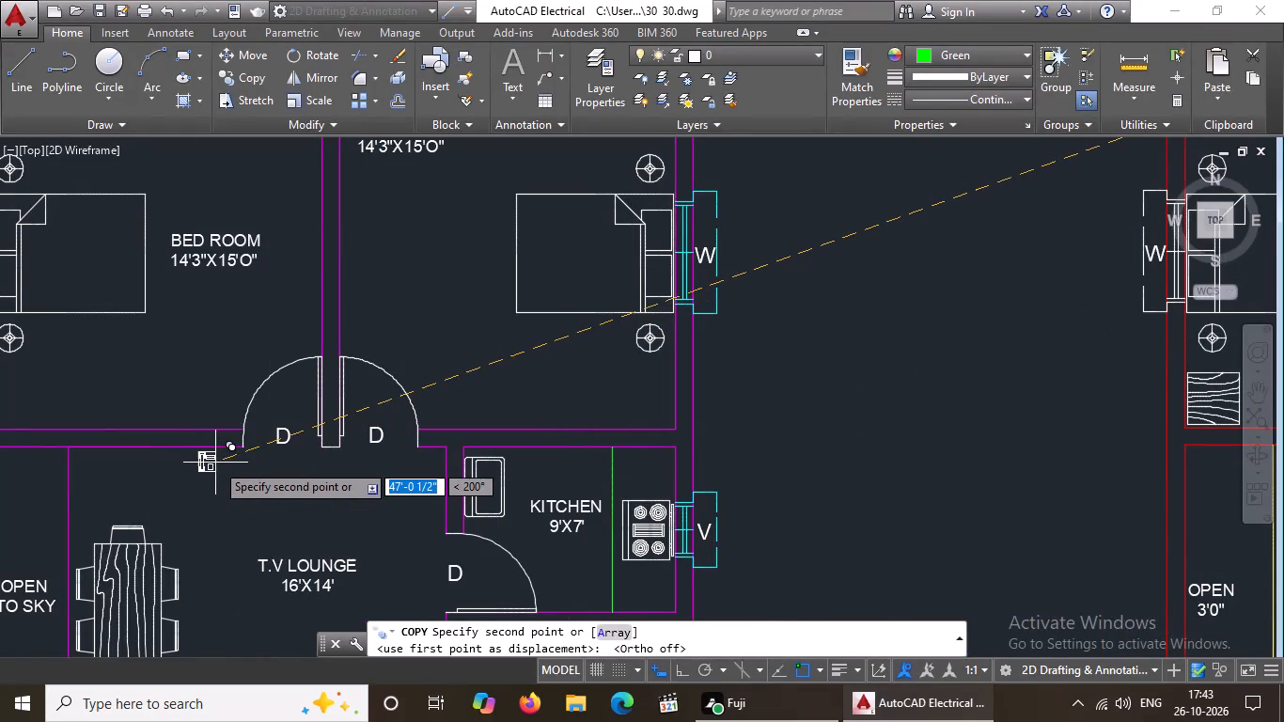
scroll(215, 463, "down", 2)
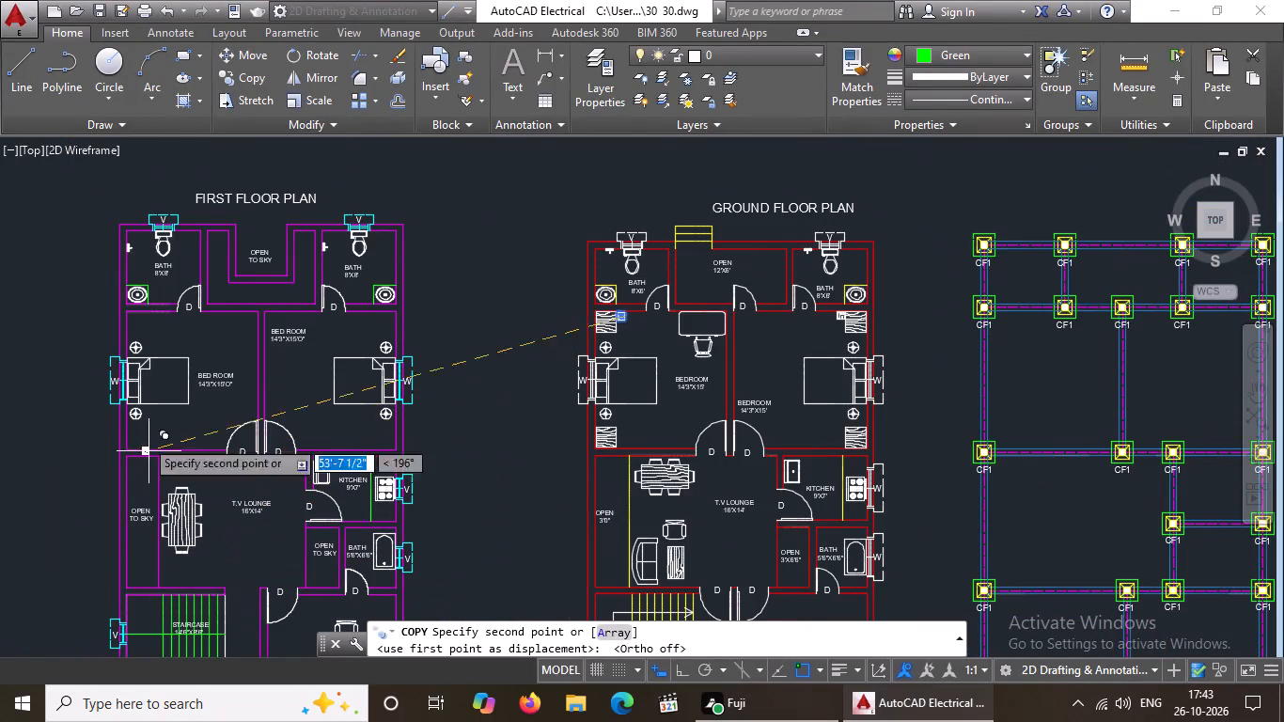
scroll(138, 321, "up", 1)
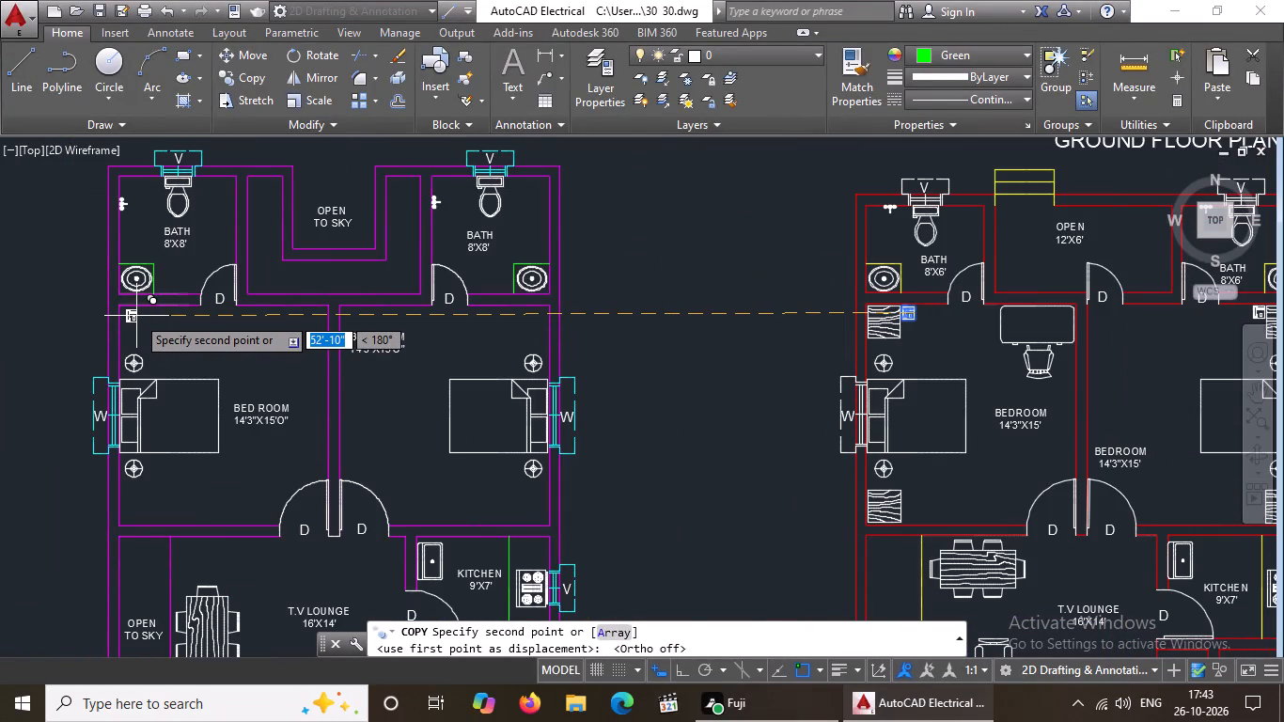
left_click(136, 316)
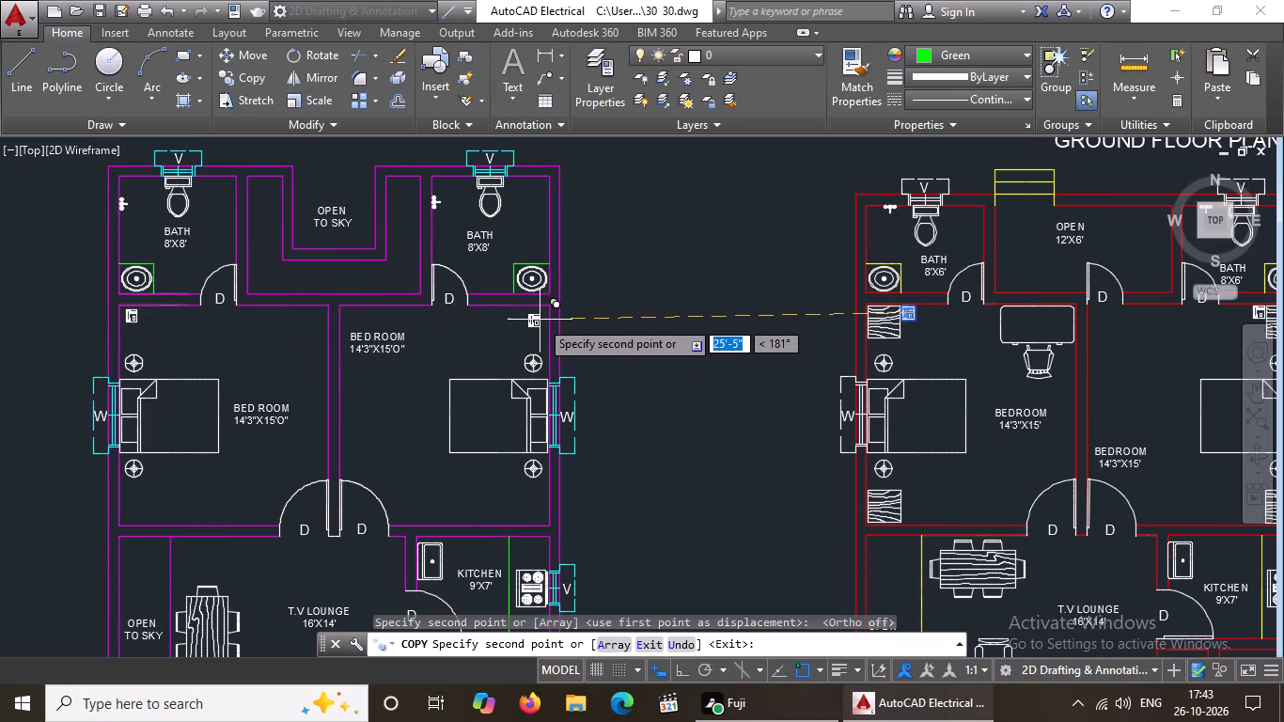
left_click(541, 317)
scroll(546, 317, "down", 4)
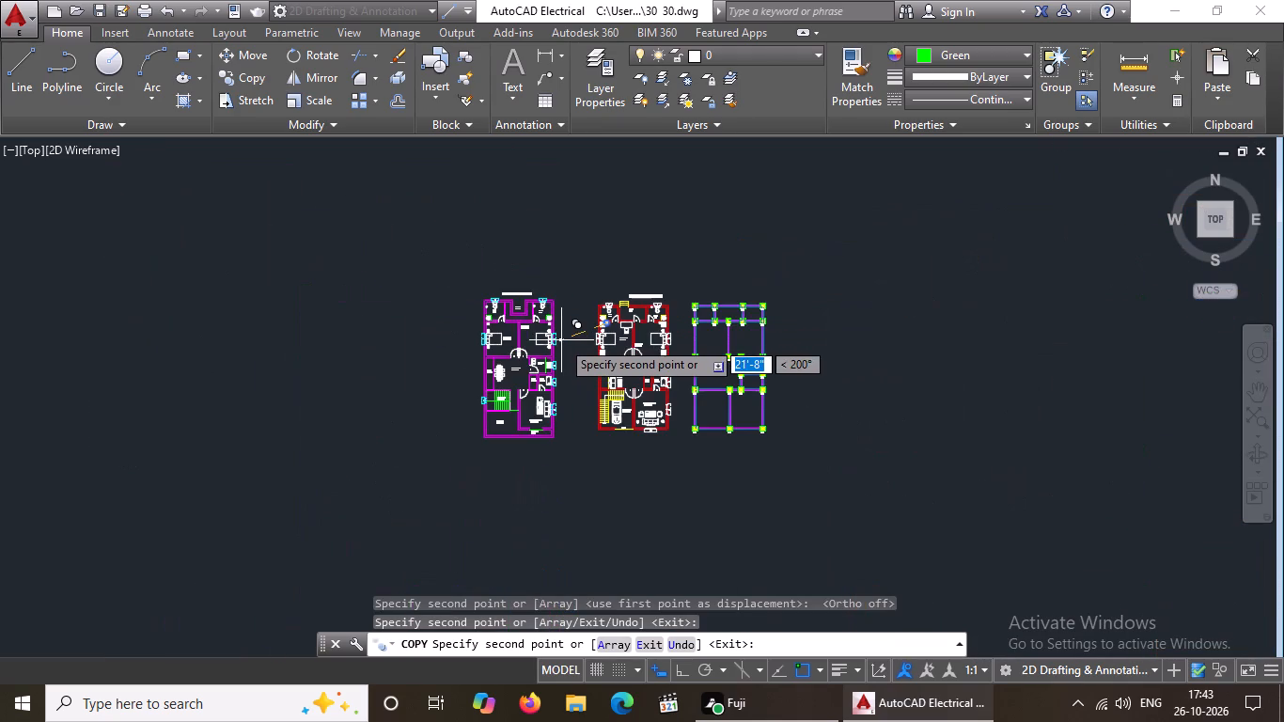
key("Escape")
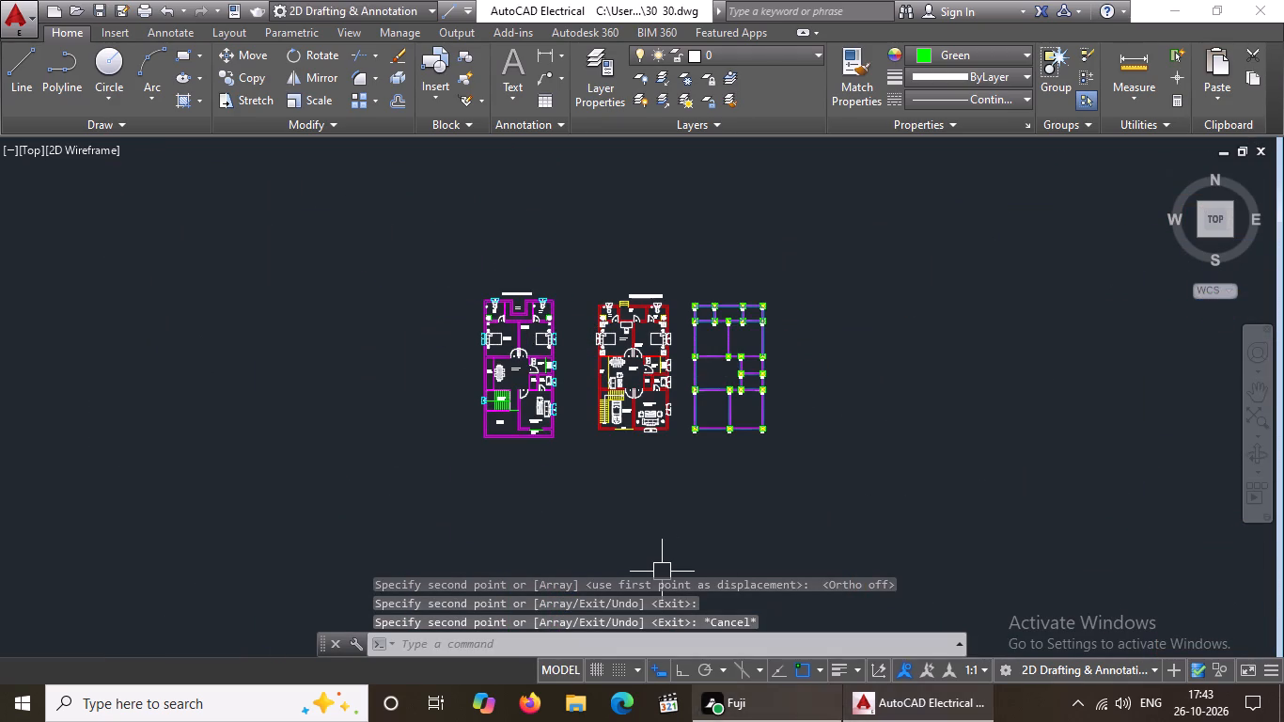
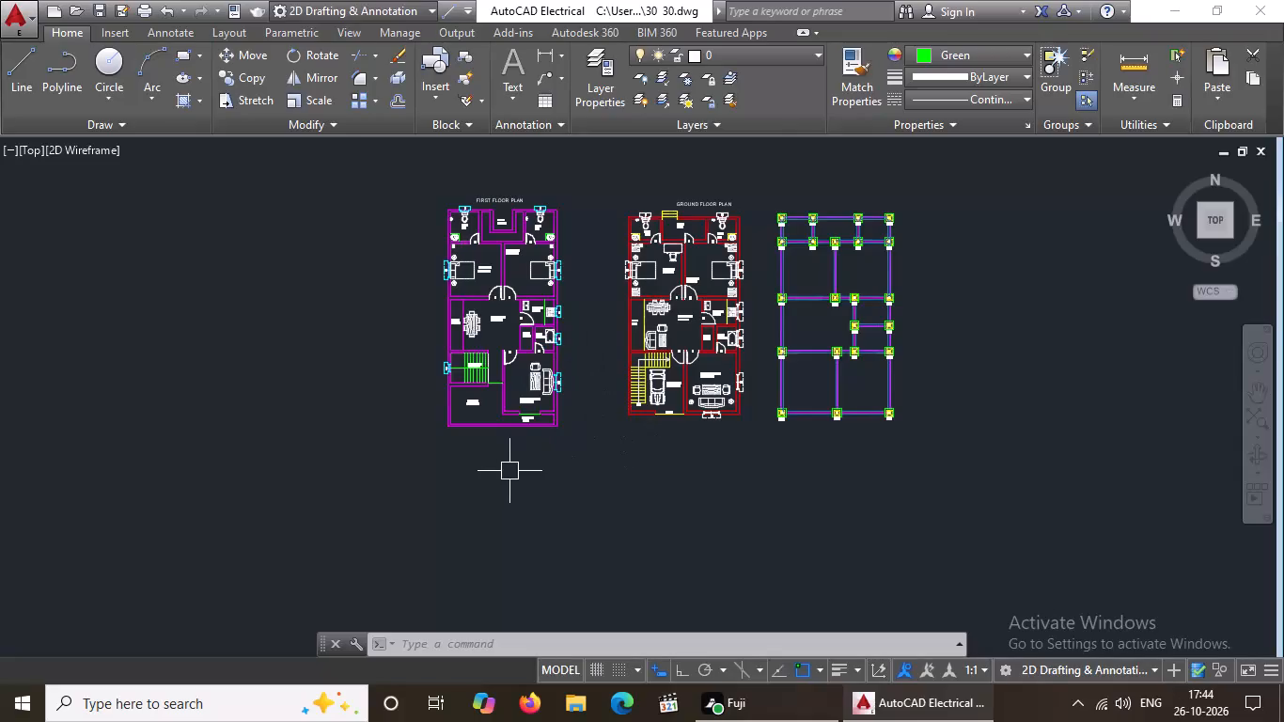
Examine the furnished first floor plan's baths, bedrooms, lounge and drawing room alongside the ground floor plan.
scroll(510, 470, "up", 2)
scroll(527, 454, "down", 2)
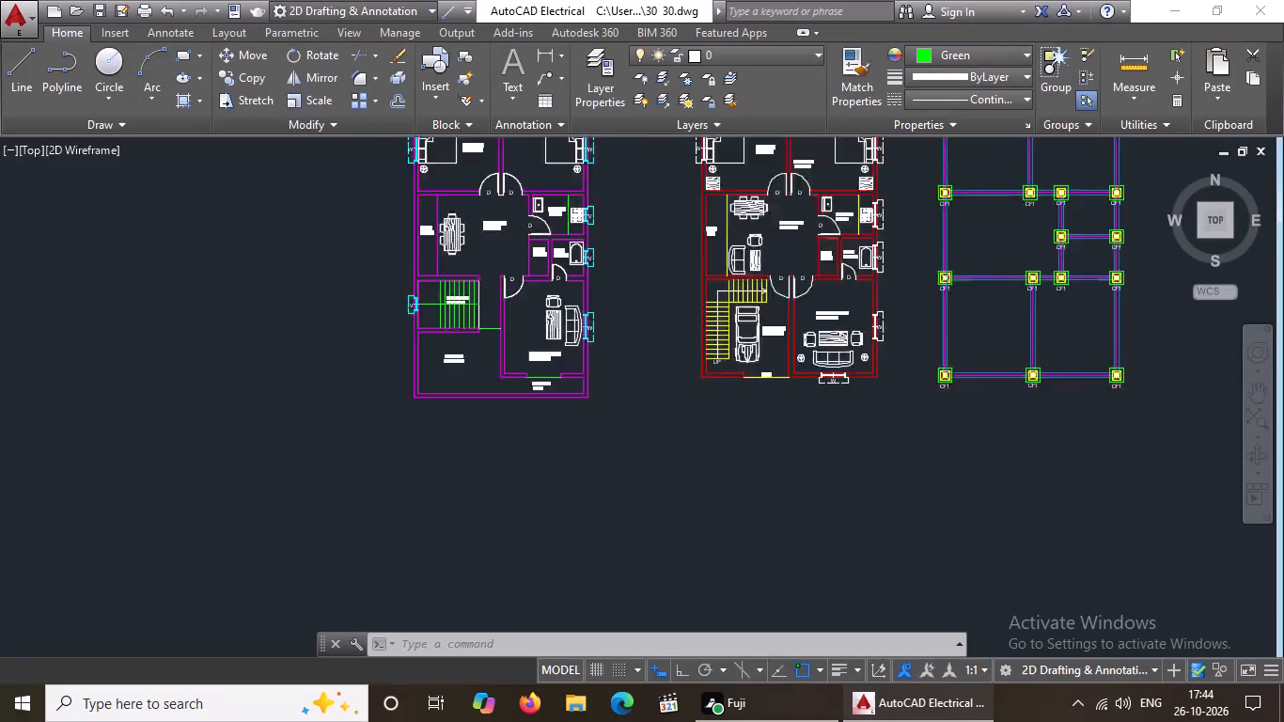
scroll(543, 282, "up", 2)
middle_click_drag(495, 275, 495, 335)
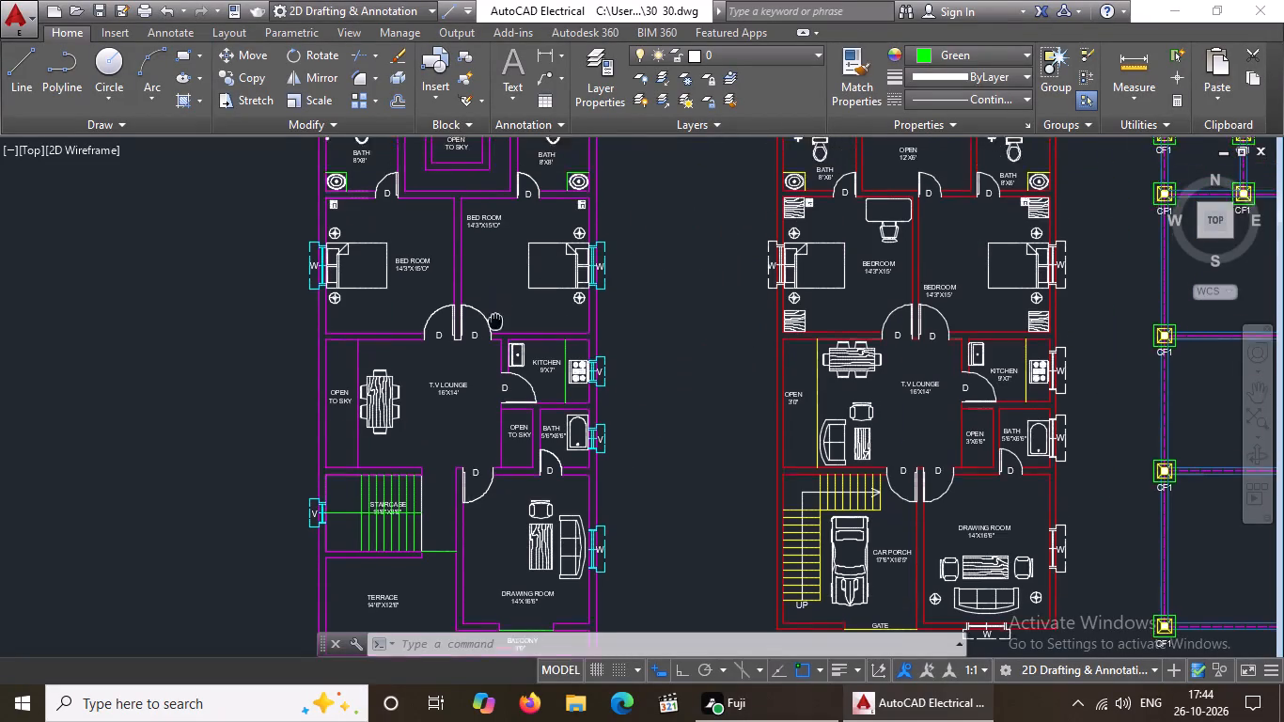
middle_click_drag(495, 335, 492, 471)
scroll(492, 471, "up", 1)
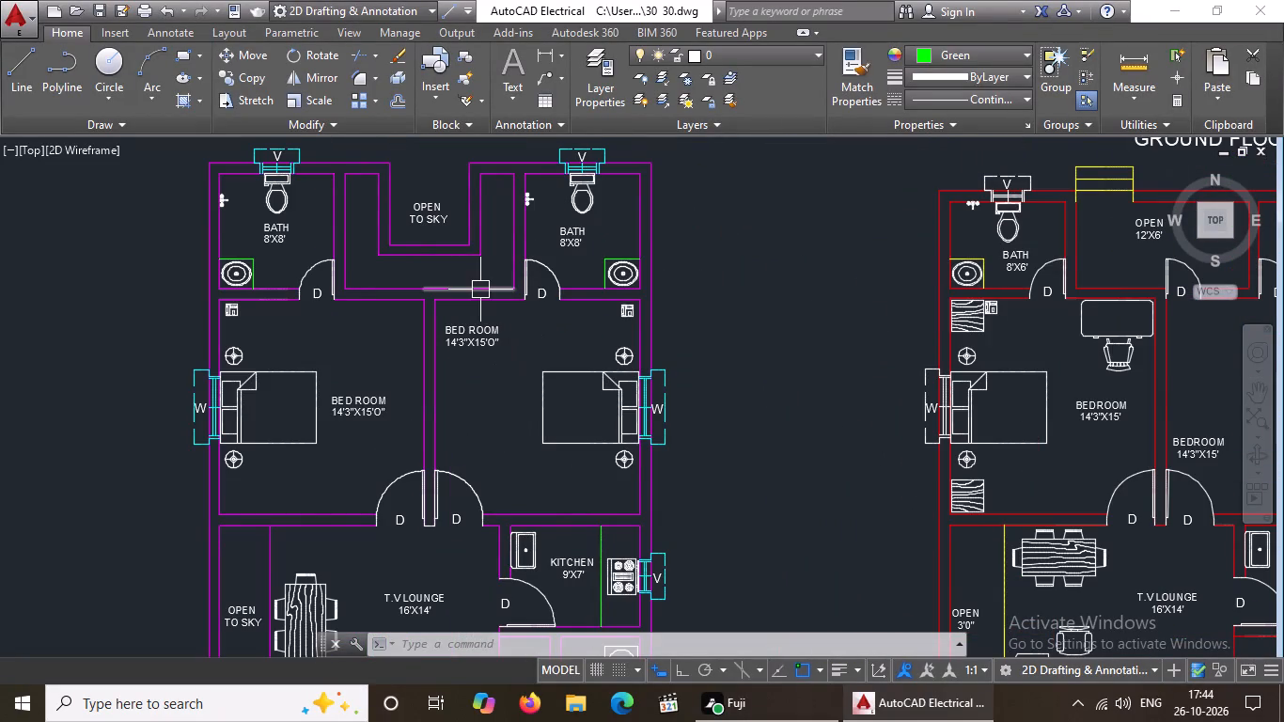
key("Escape")
scroll(479, 287, "down", 1)
middle_click_drag(675, 404, 748, 234)
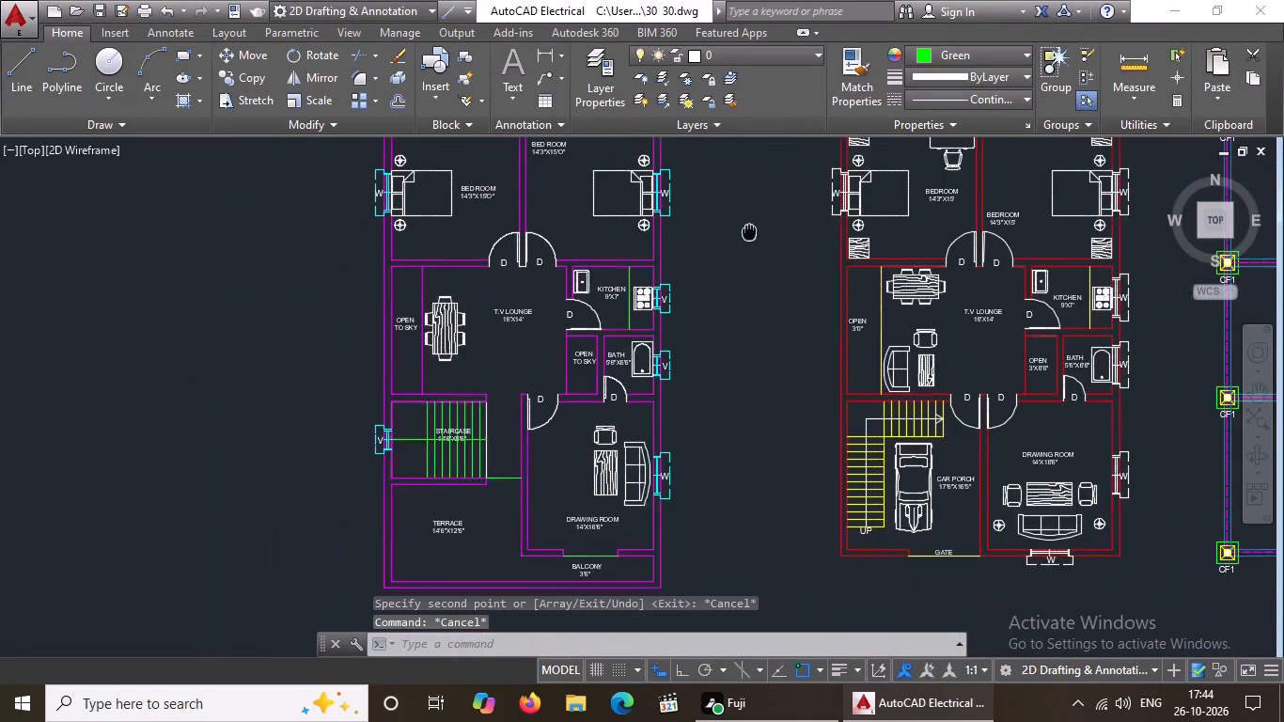
scroll(748, 231, "down", 2)
key("Escape")
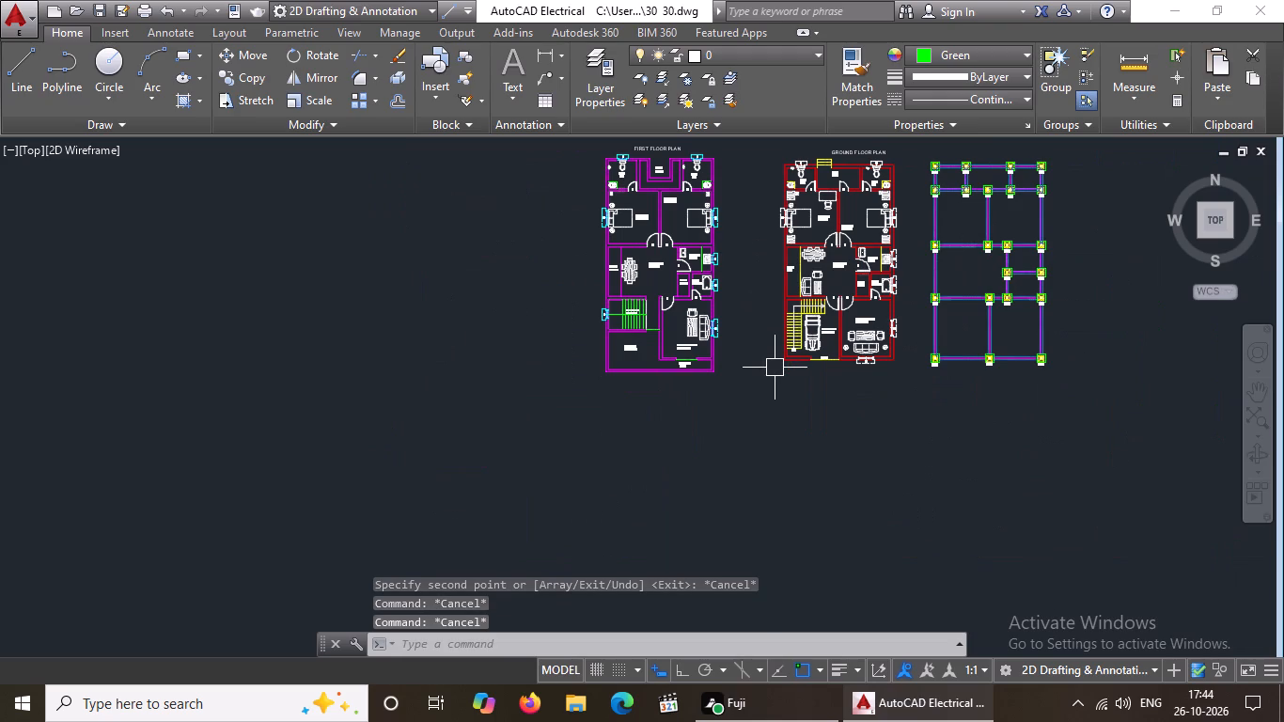
Set the current object colour to white (255,255,255).
key("x")
type("L V")
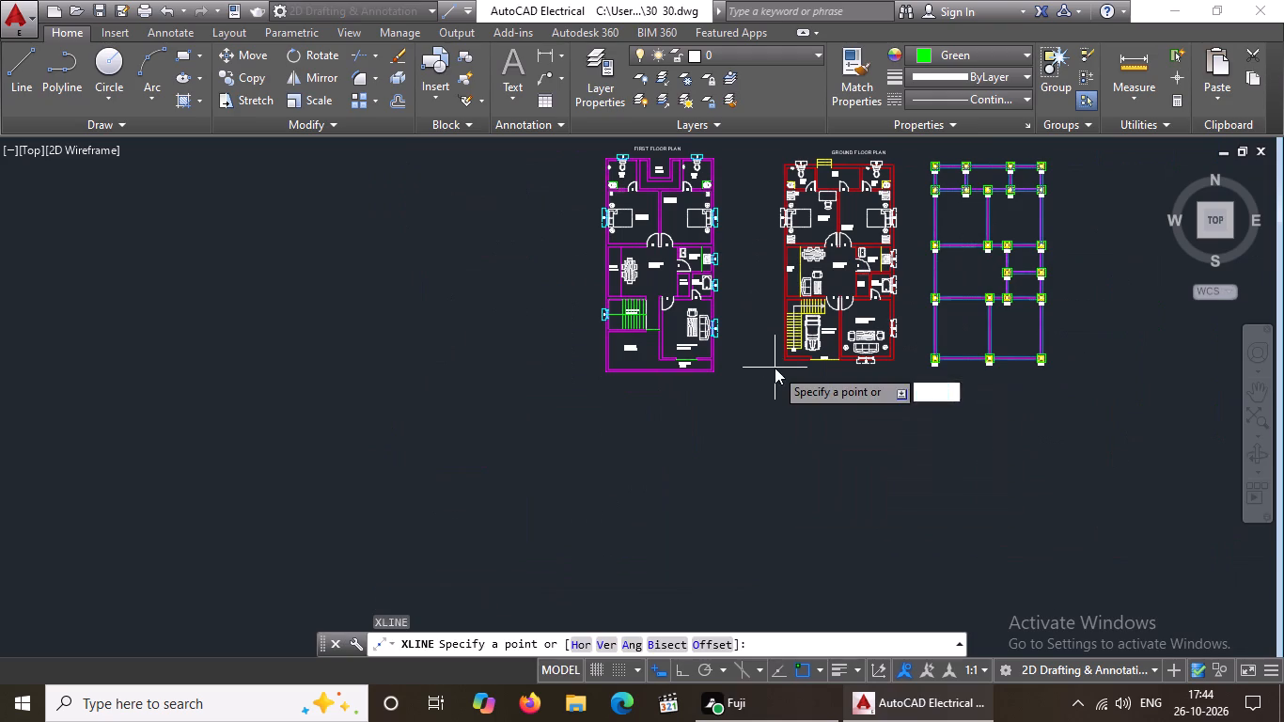
key("space")
scroll(847, 349, "up", 2)
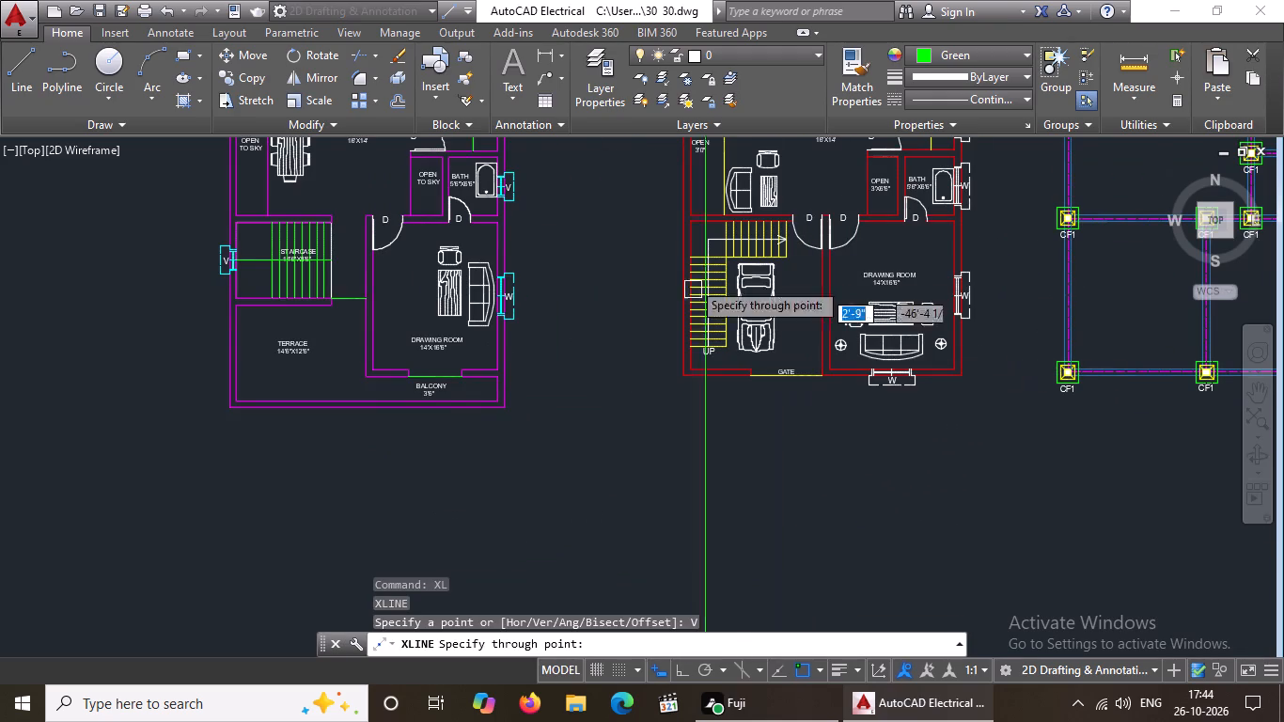
left_click(991, 49)
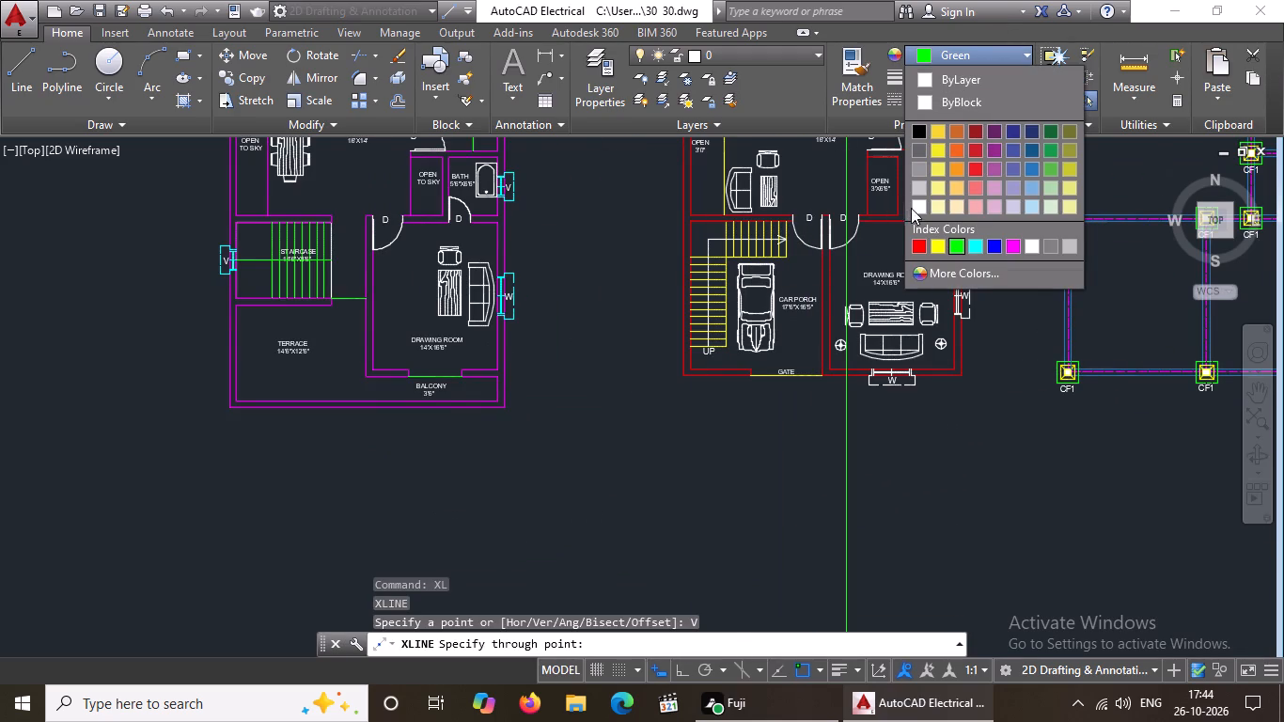
left_click(916, 206)
key("Escape")
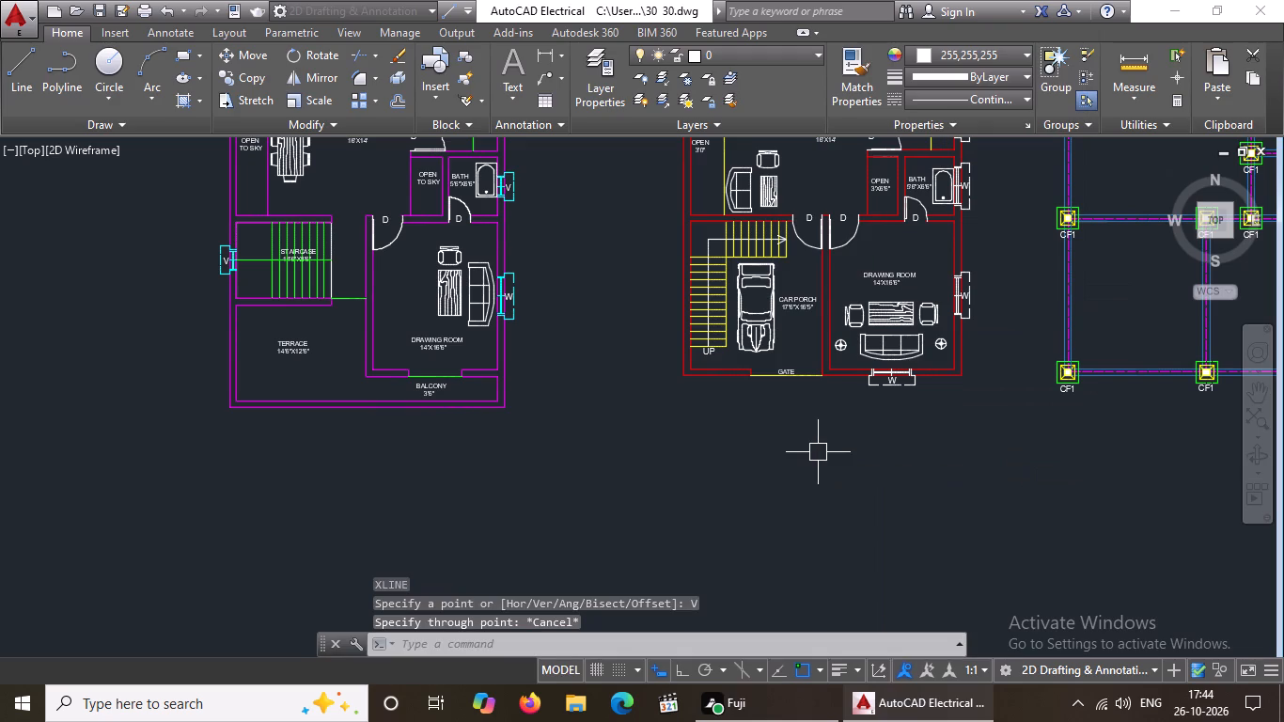
Draw vertical construction lines through the outer and inner faces of the ground floor's west wall and both ends of the gate.
type("XL V")
key("Return")
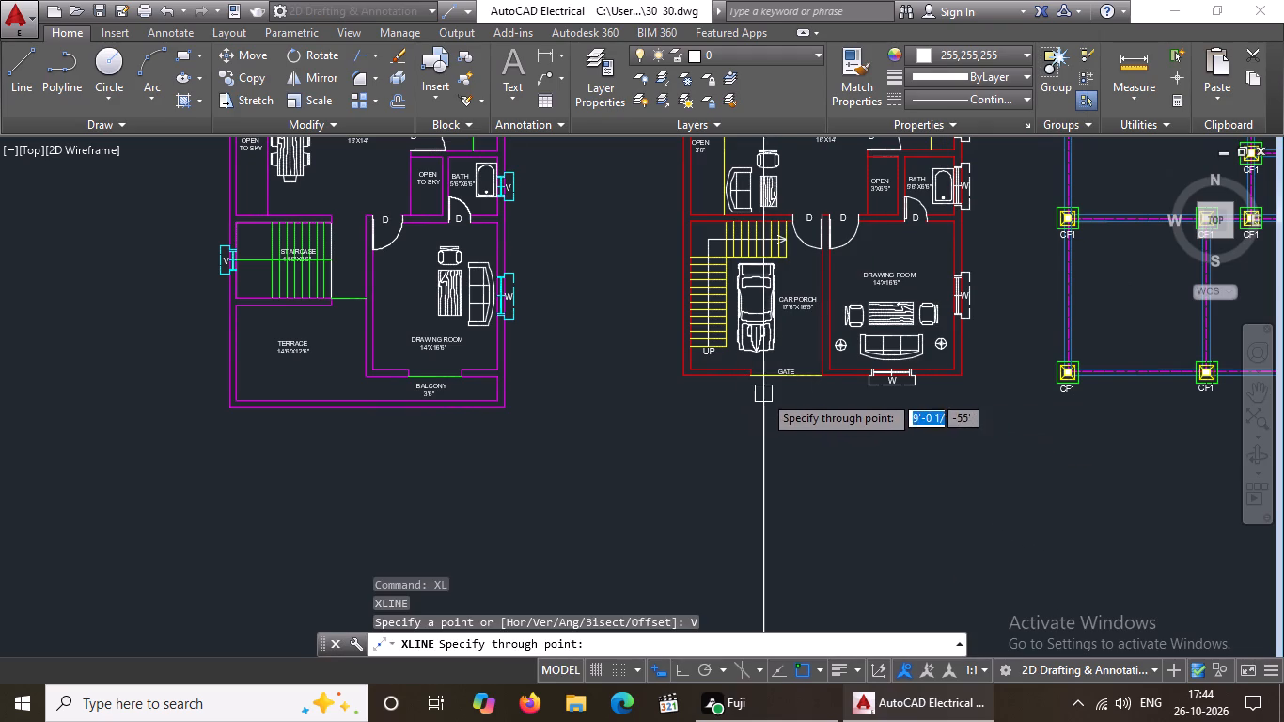
scroll(867, 409, "up", 2)
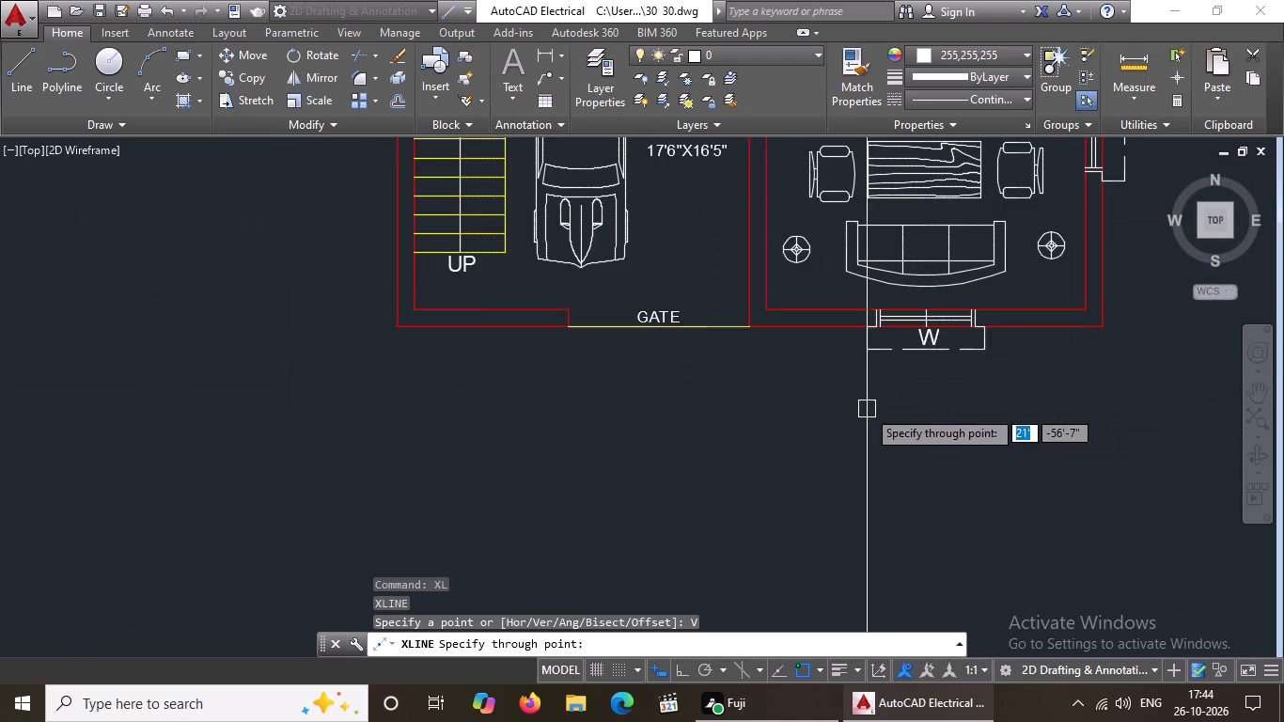
scroll(546, 345, "down", 4)
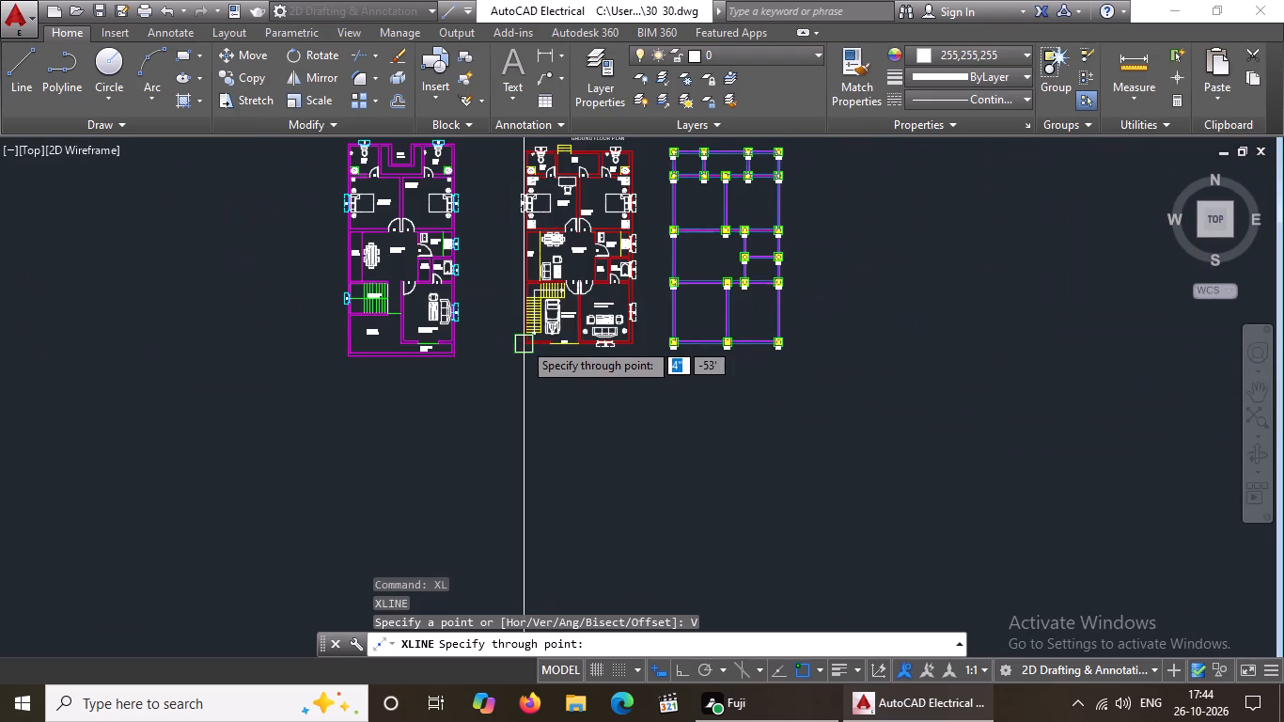
scroll(520, 307, "up", 4)
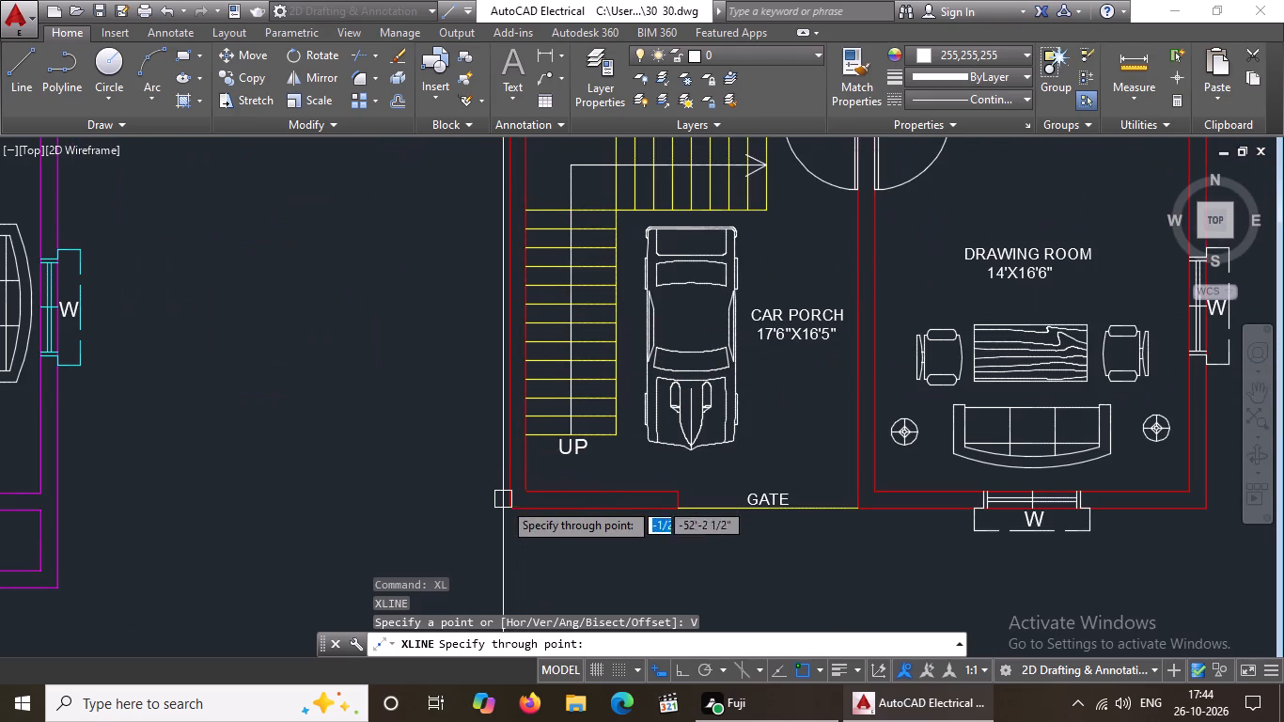
left_click(512, 510)
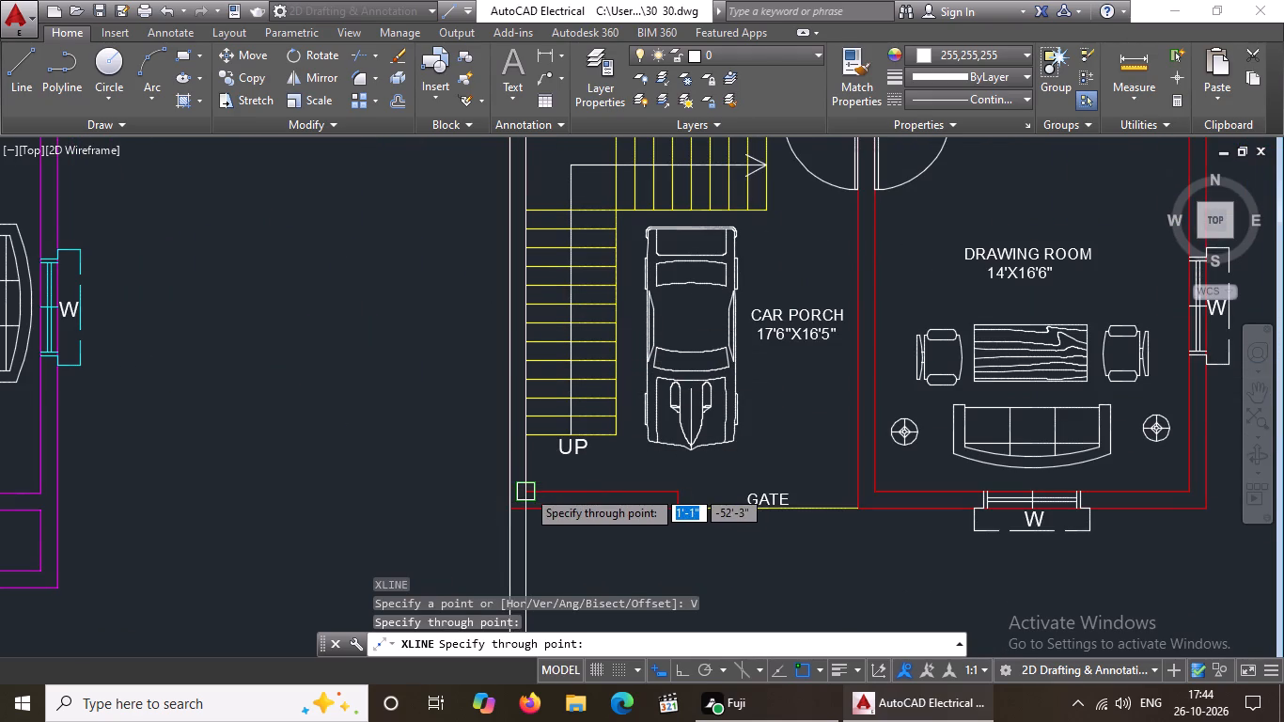
left_click(526, 489)
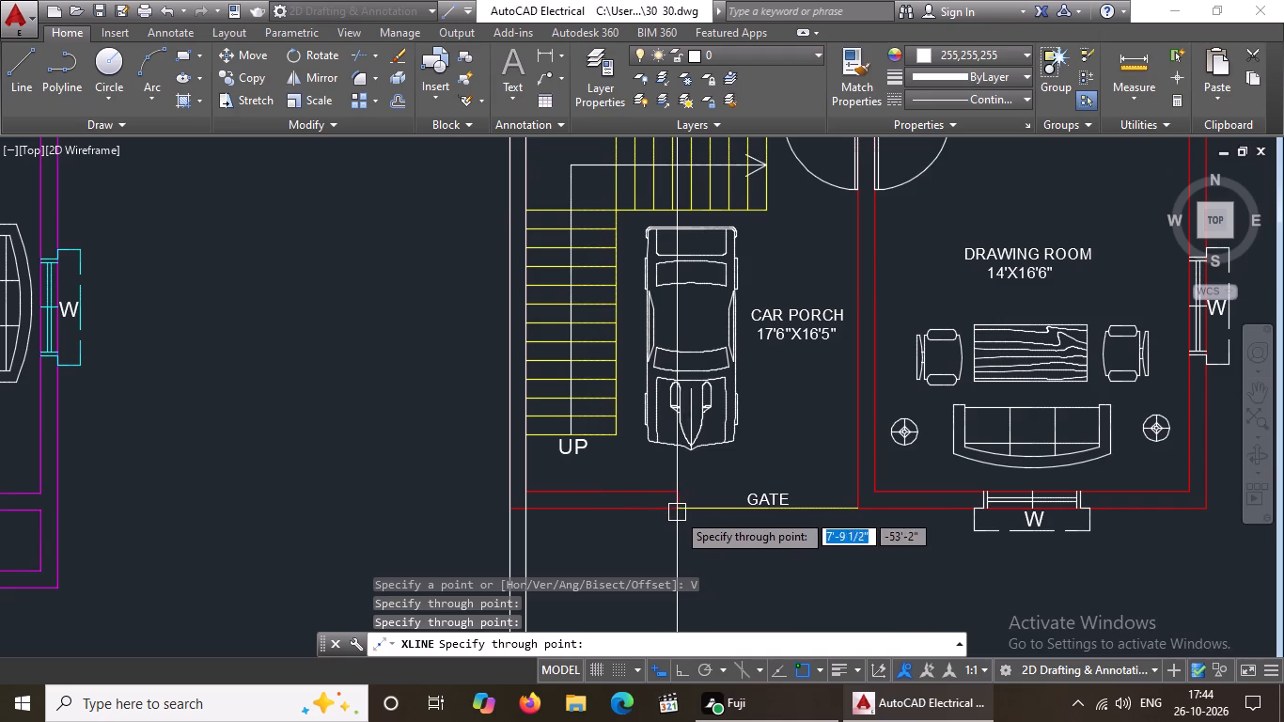
left_click(679, 505)
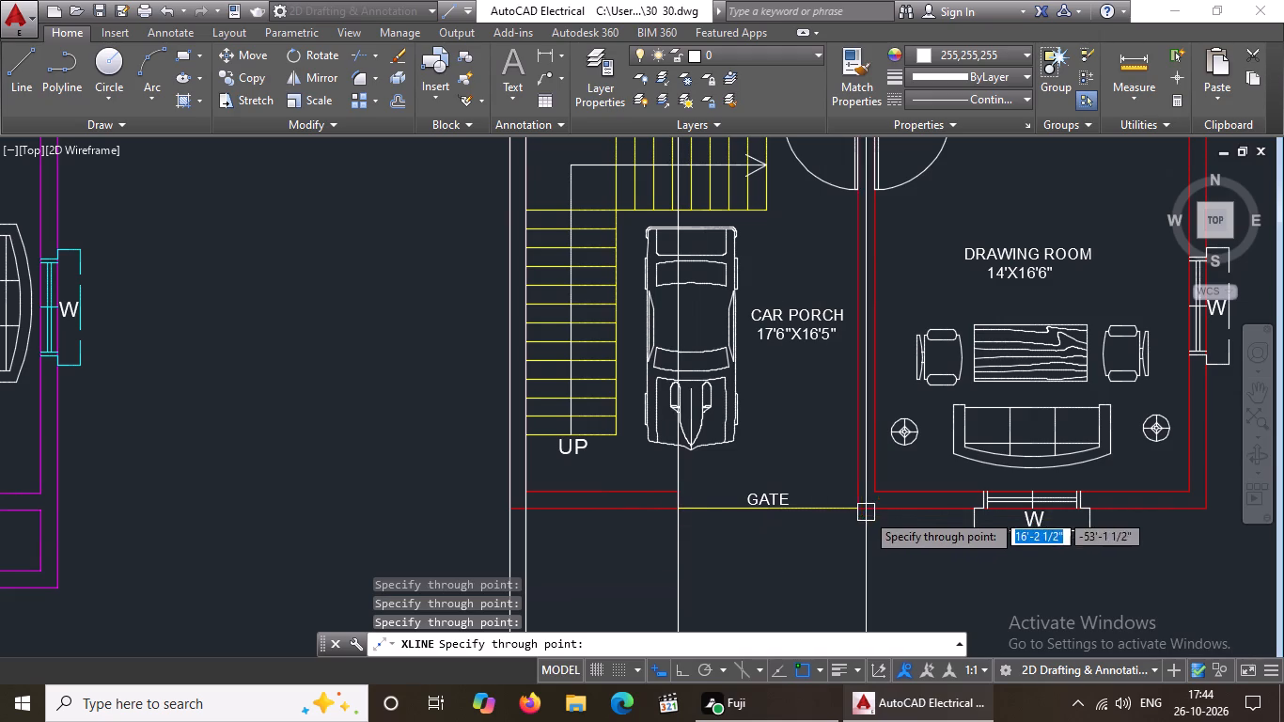
left_click(859, 507)
Add vertical construction lines through the south drawing room window's west outer edge and west jamb, and the room's inner southwest corner.
scroll(858, 507, "down", 3)
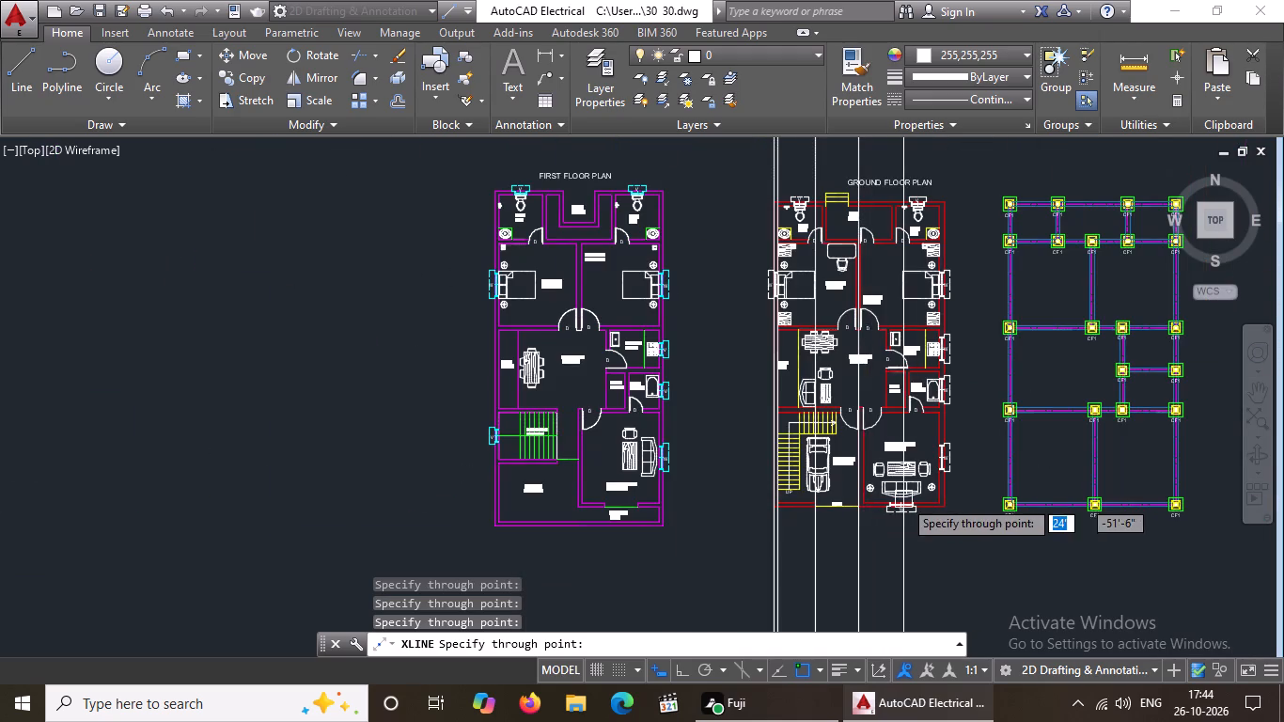
scroll(912, 502, "up", 6)
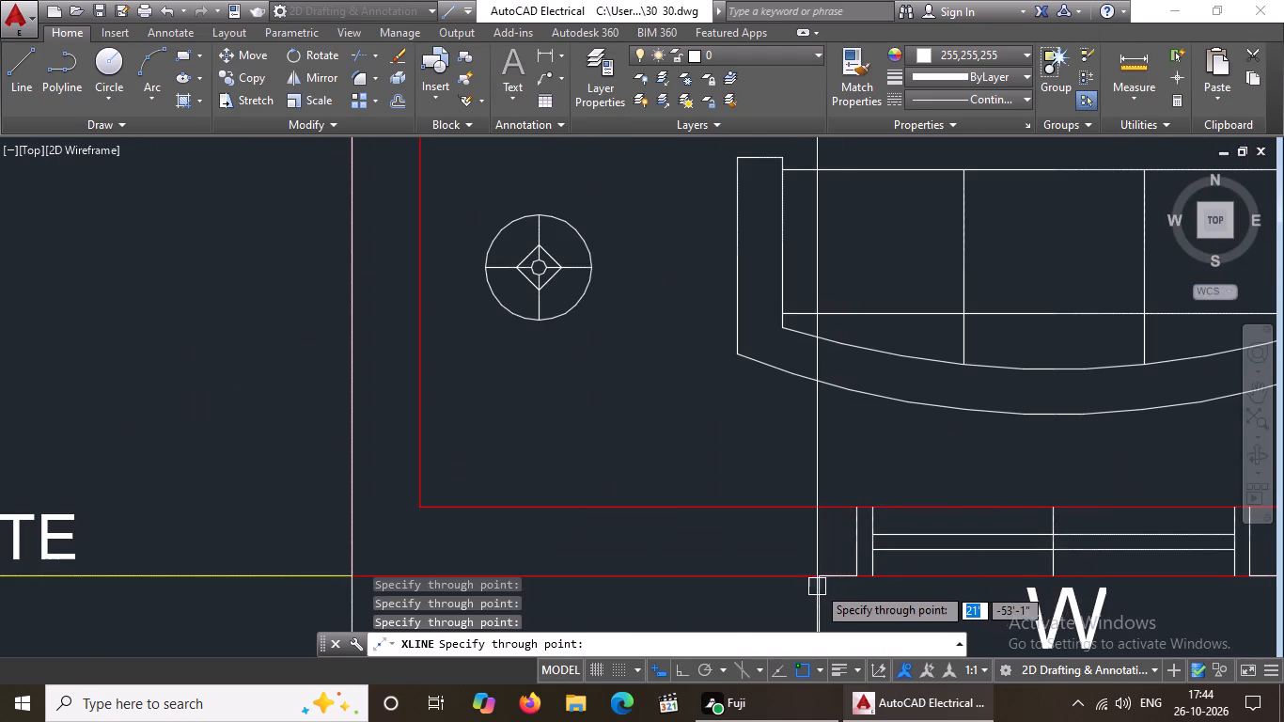
left_click(817, 576)
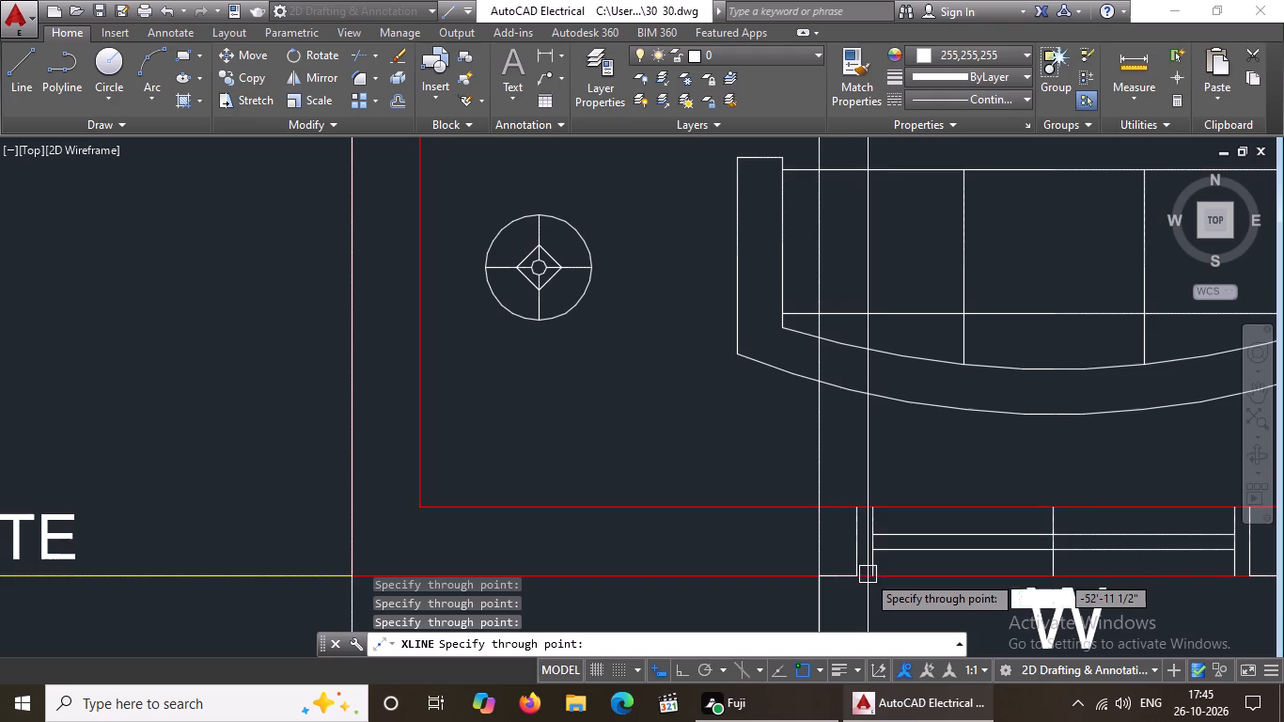
left_click(871, 573)
scroll(837, 422, "down", 4)
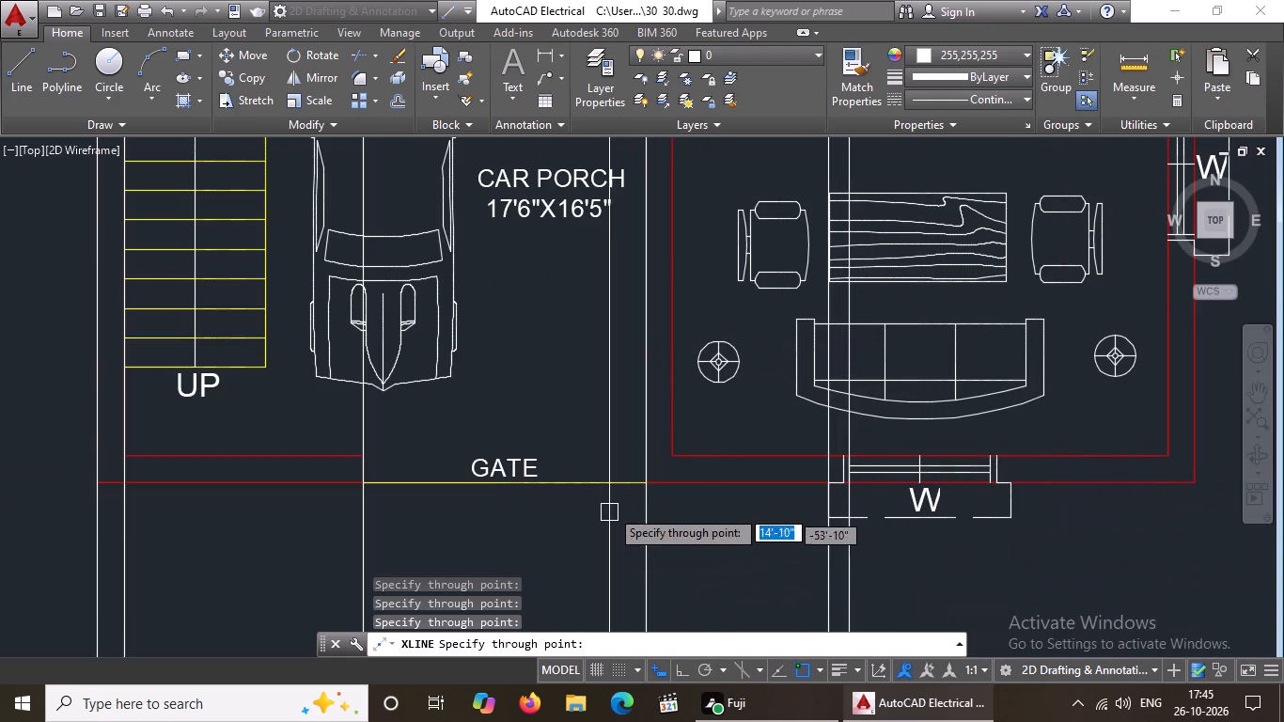
scroll(635, 496, "up", 3)
scroll(751, 477, "down", 4)
scroll(789, 437, "up", 2)
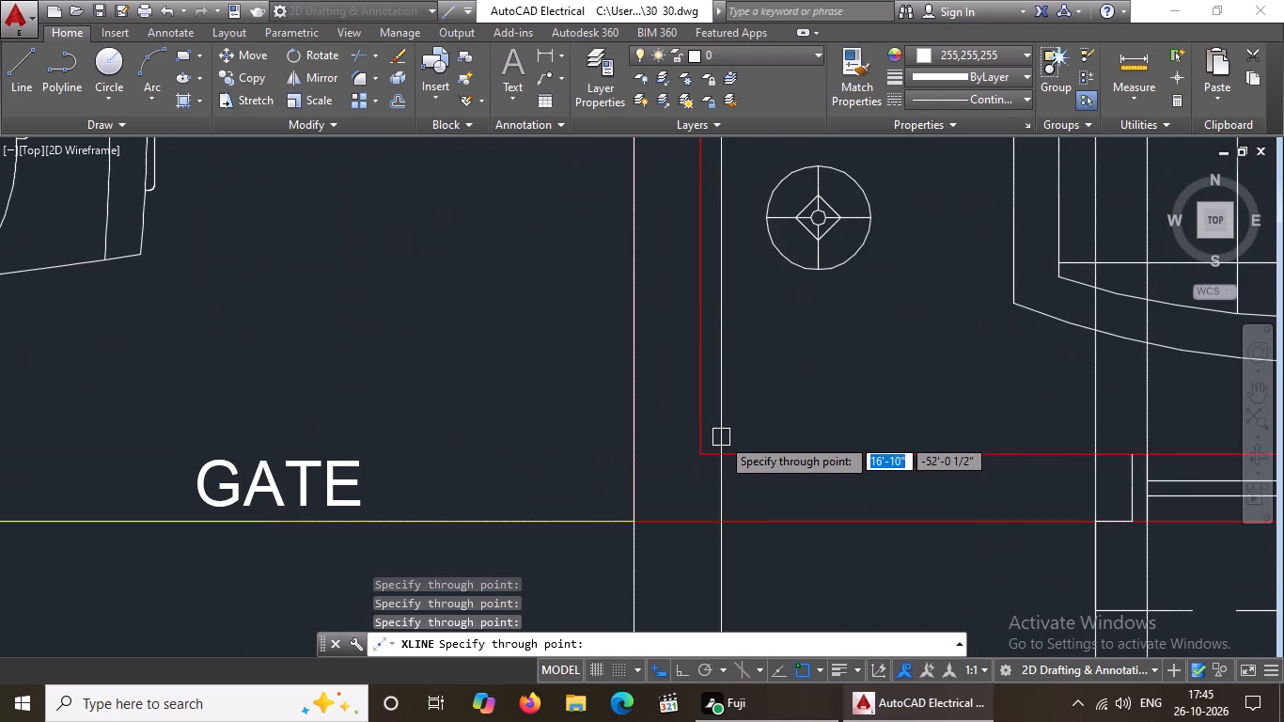
left_click(701, 456)
Add vertical construction lines through the south window's east jamb and outer edge, and the east wall's inner and outer faces.
scroll(703, 457, "down", 6)
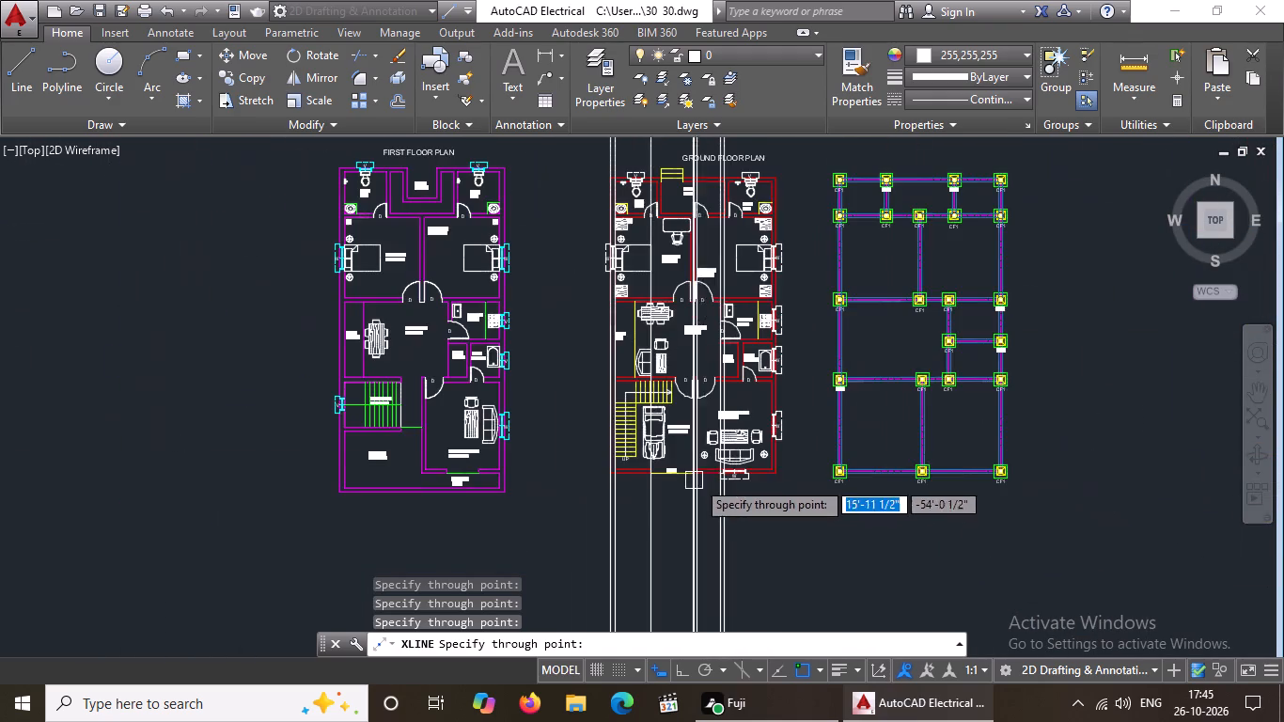
scroll(739, 469, "up", 6)
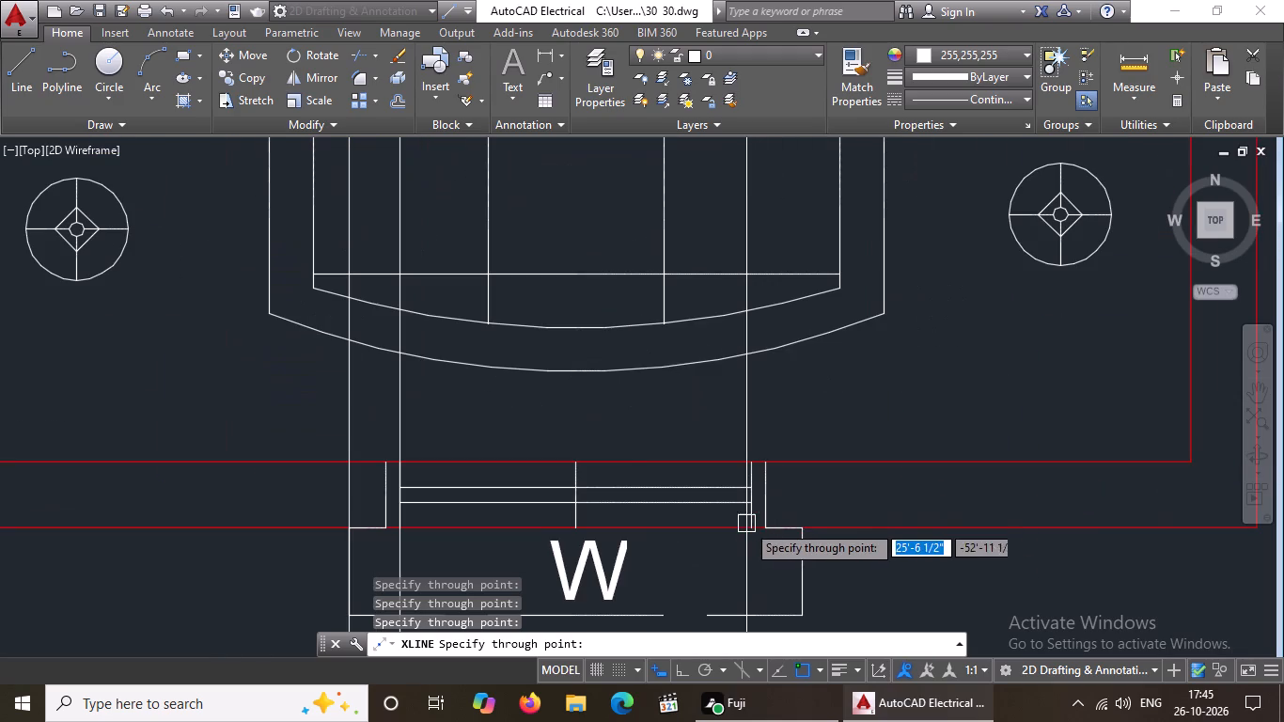
left_click(753, 529)
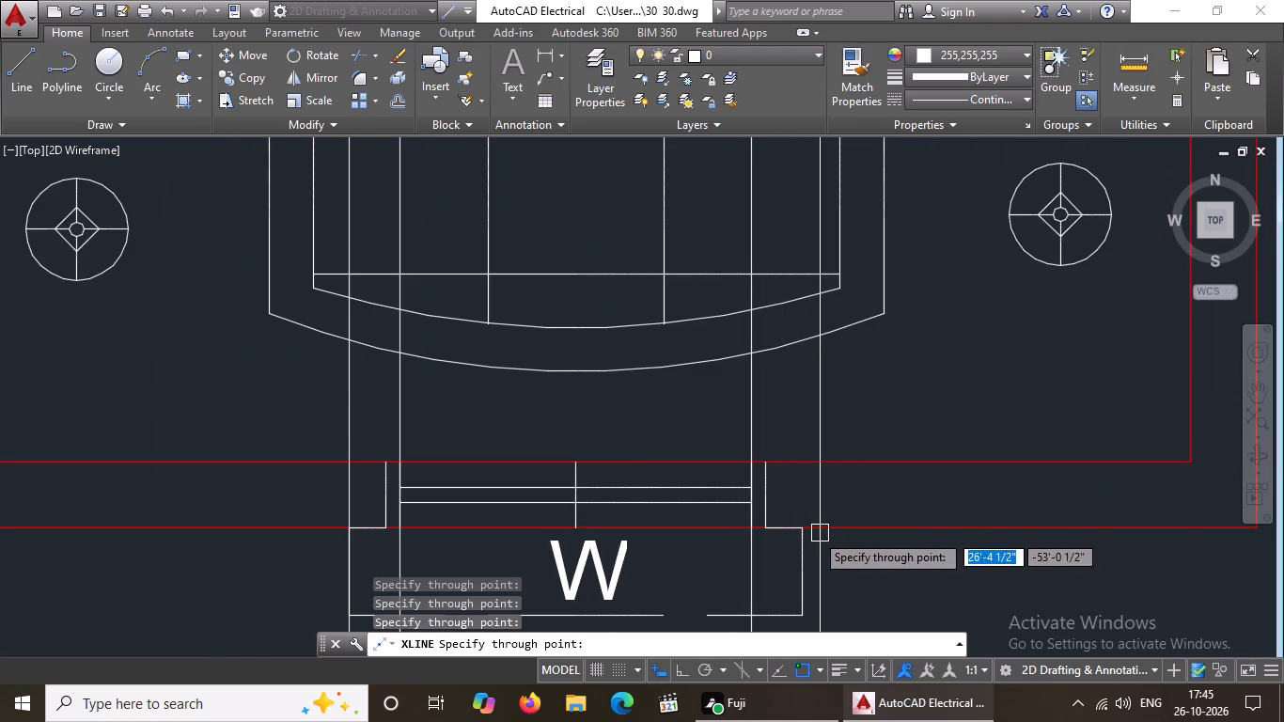
left_click(799, 528)
scroll(823, 509, "down", 3)
scroll(1011, 495, "up", 3)
left_click(599, 501)
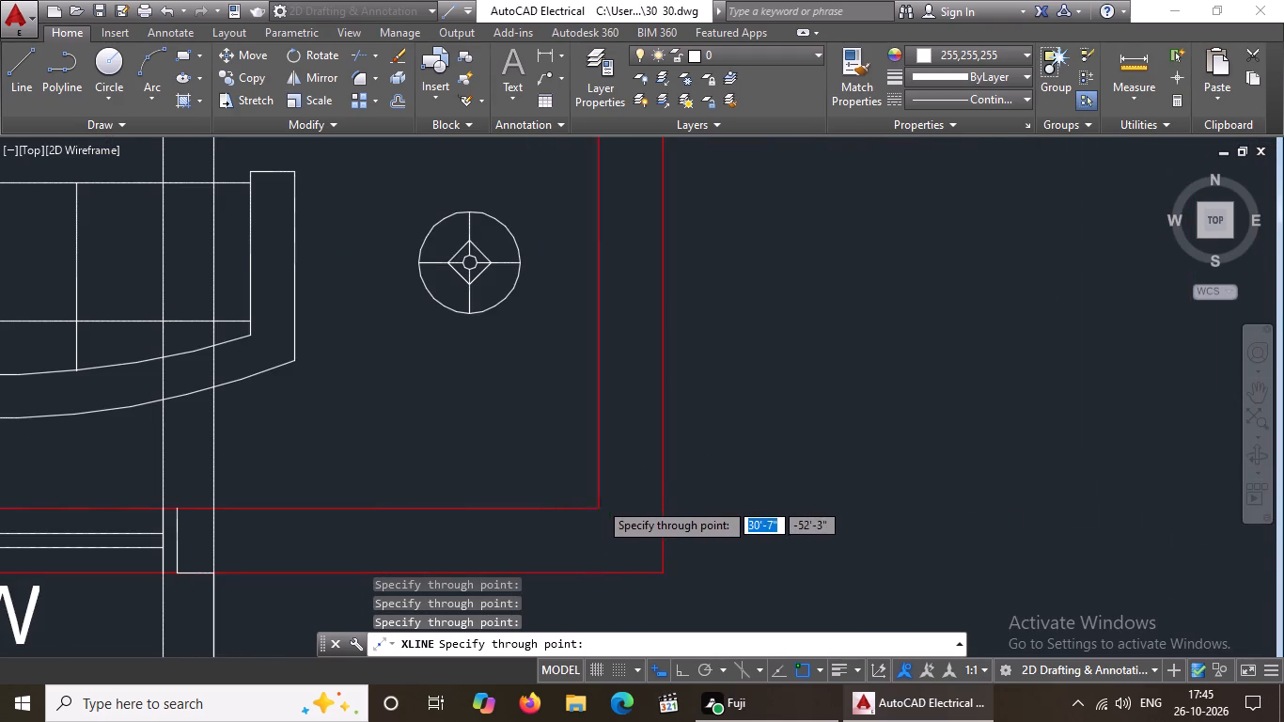
left_click(666, 572)
scroll(770, 531, "down", 5)
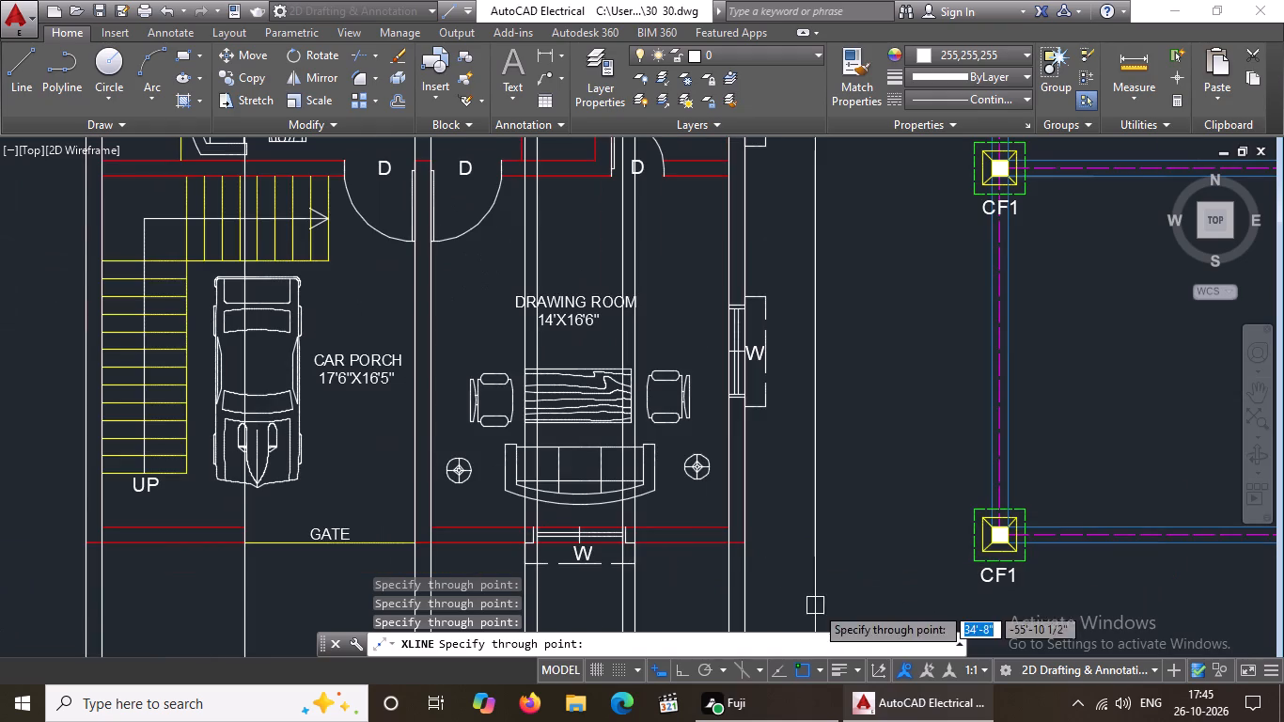
scroll(848, 526, "down", 5)
middle_click_drag(867, 557, 894, 436)
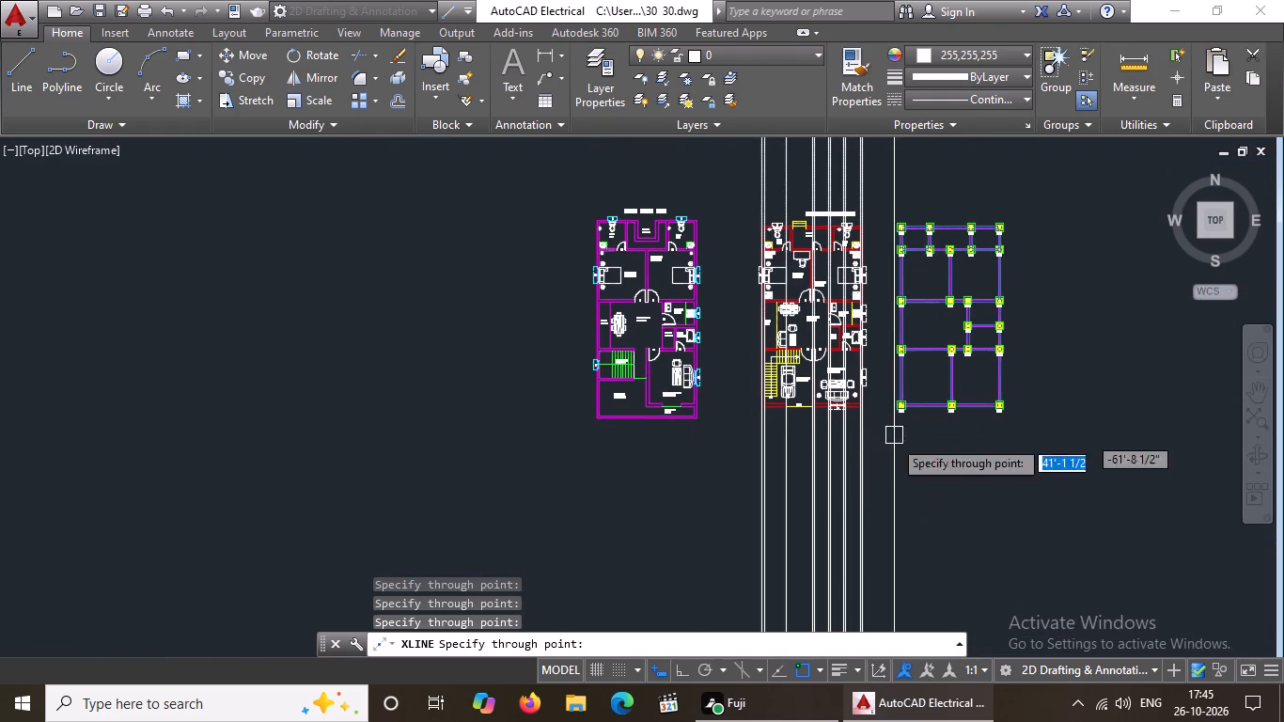
scroll(867, 510, "up", 3)
scroll(867, 510, "down", 2)
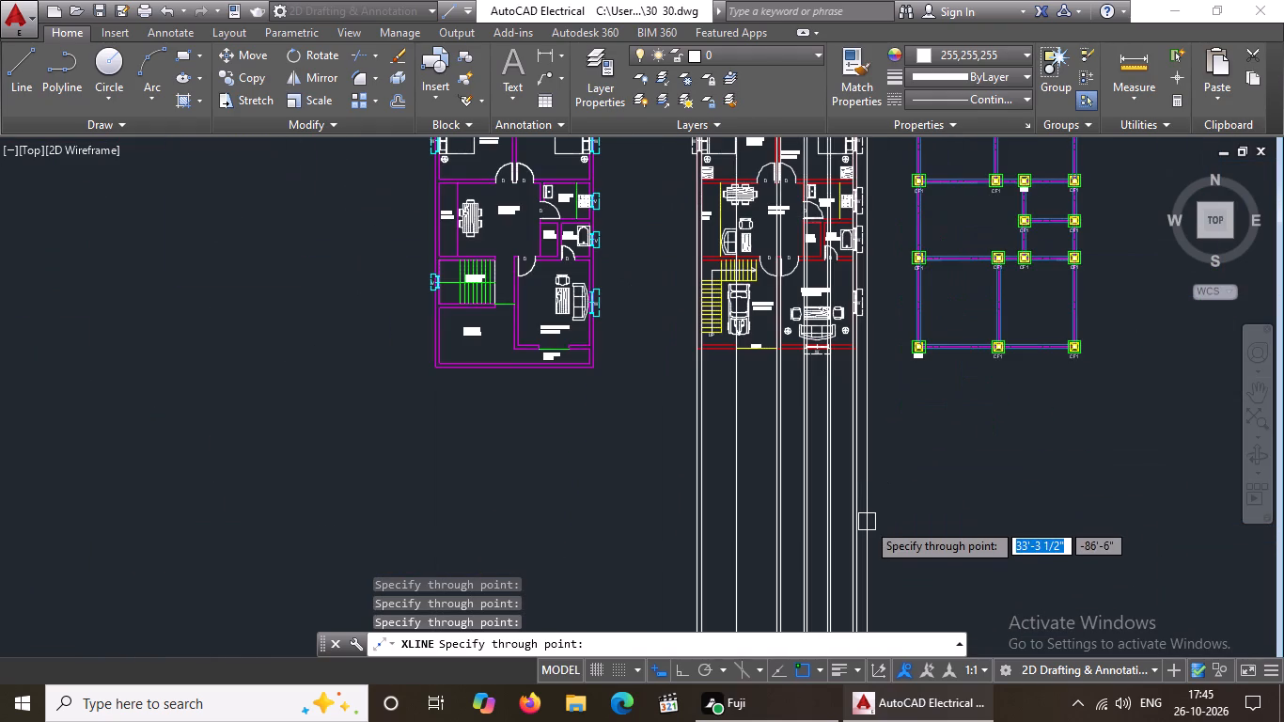
middle_click_drag(851, 411, 855, 470)
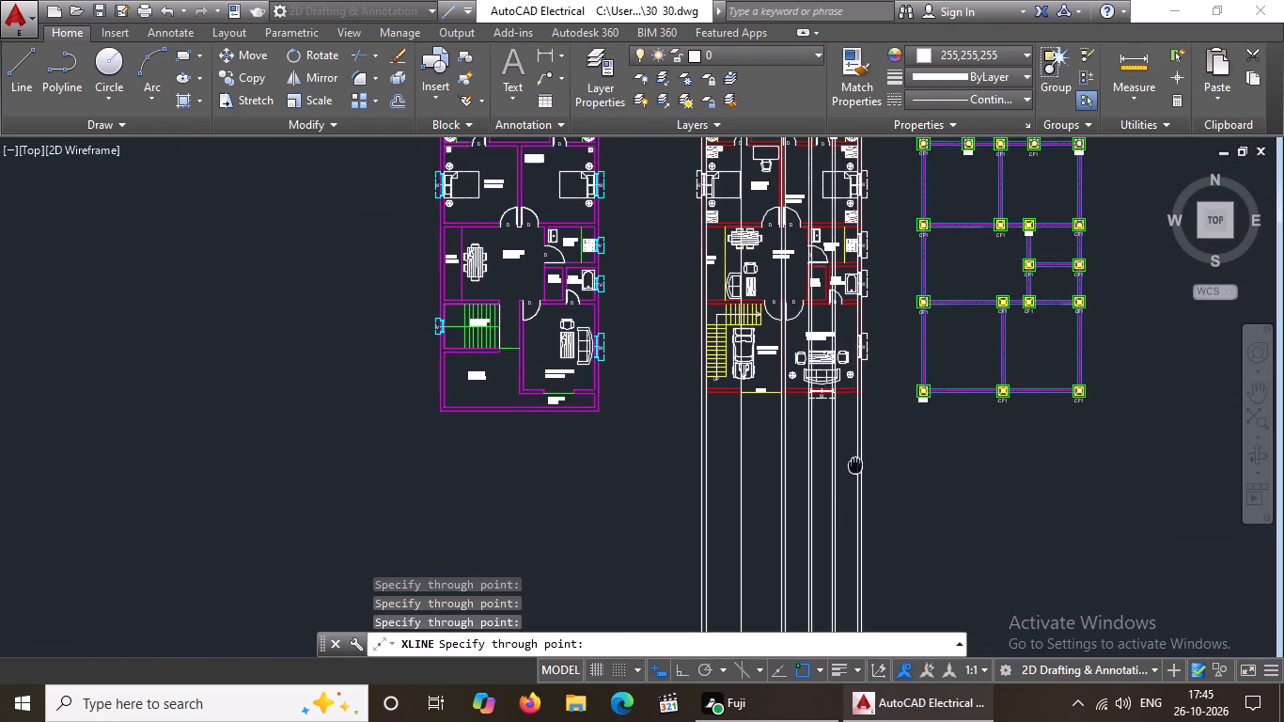
middle_click_drag(855, 470, 855, 472)
key("Escape")
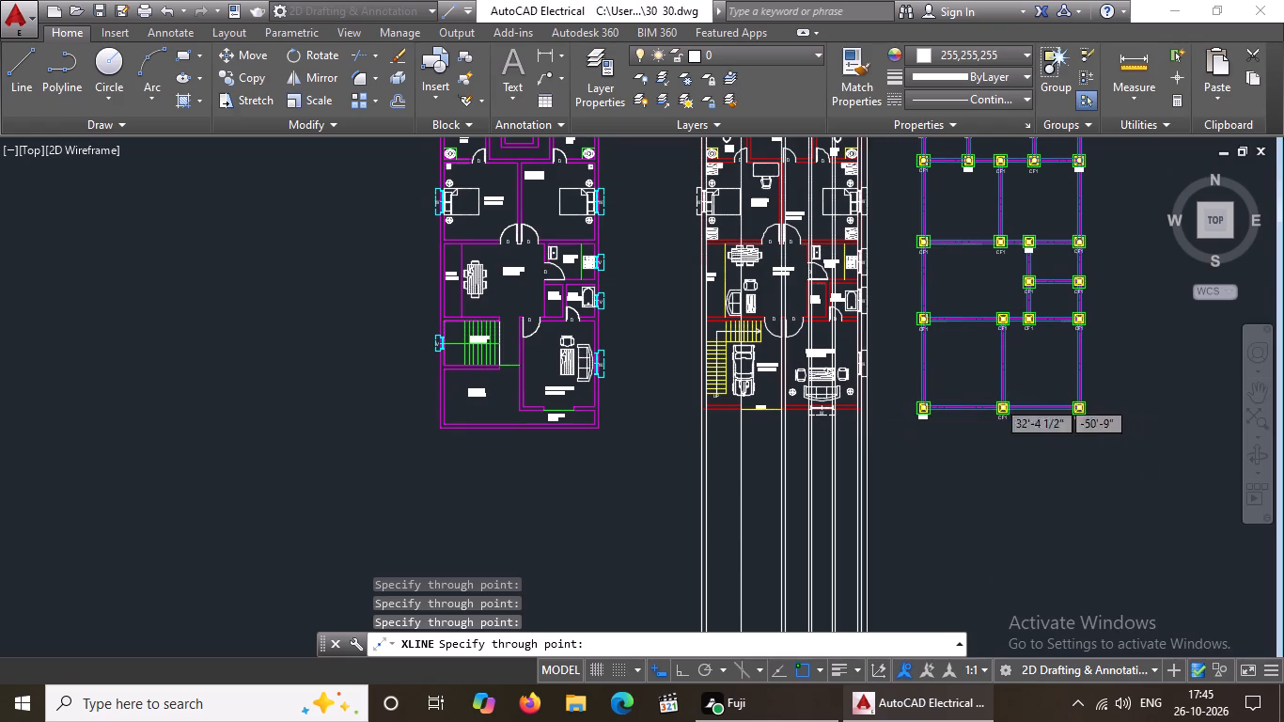
Draw a horizontal line about 33' long across the vertical construction lines below the ground floor plan, with Ortho on.
scroll(772, 561, "up", 1)
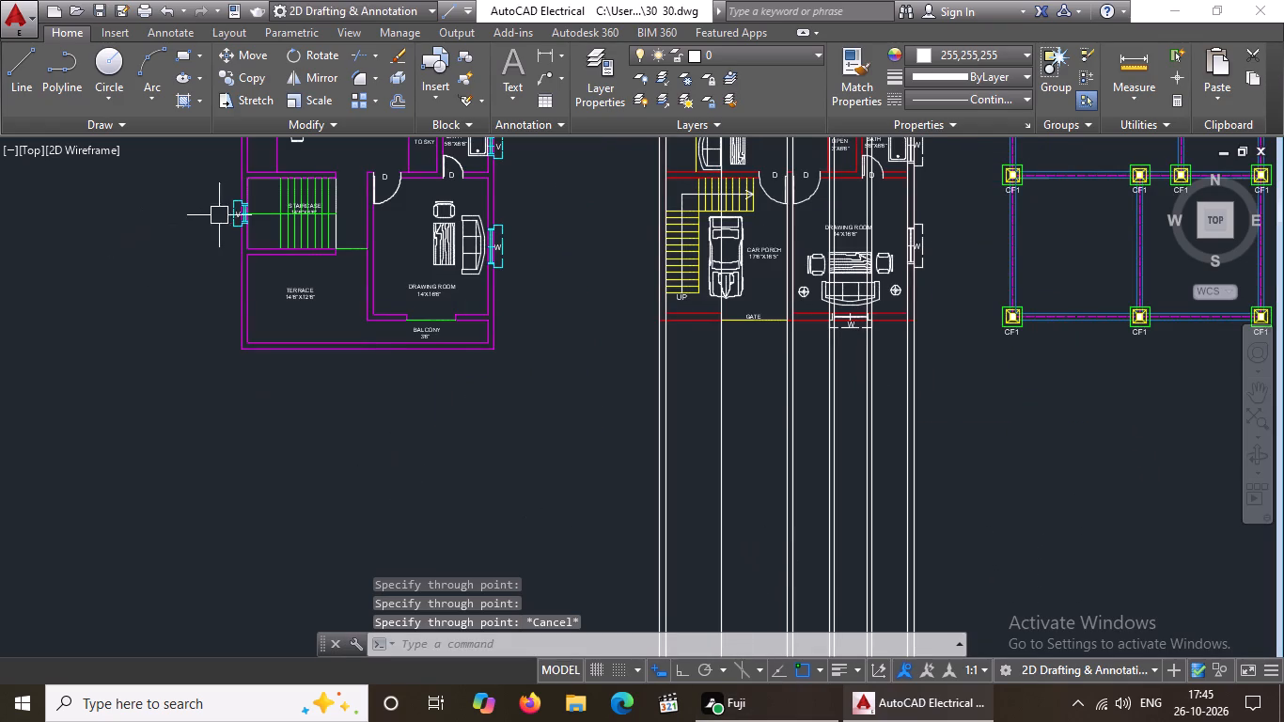
key("l")
key("Return")
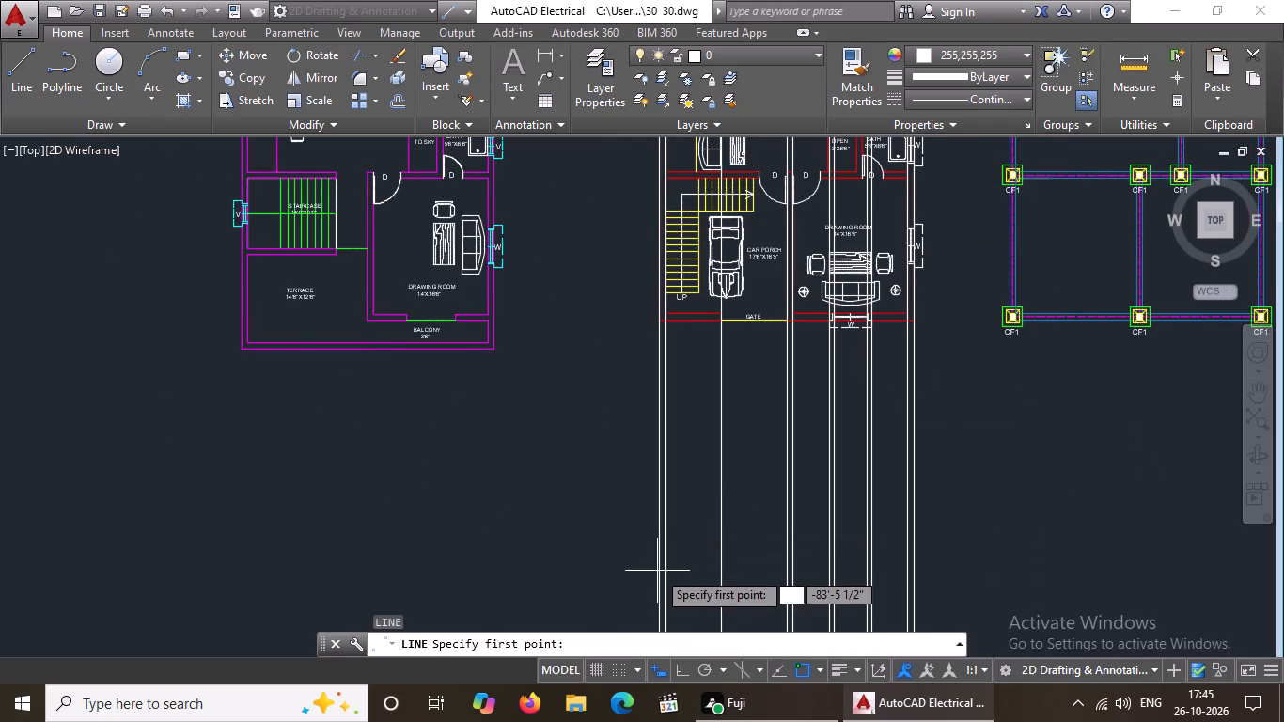
left_click(653, 578)
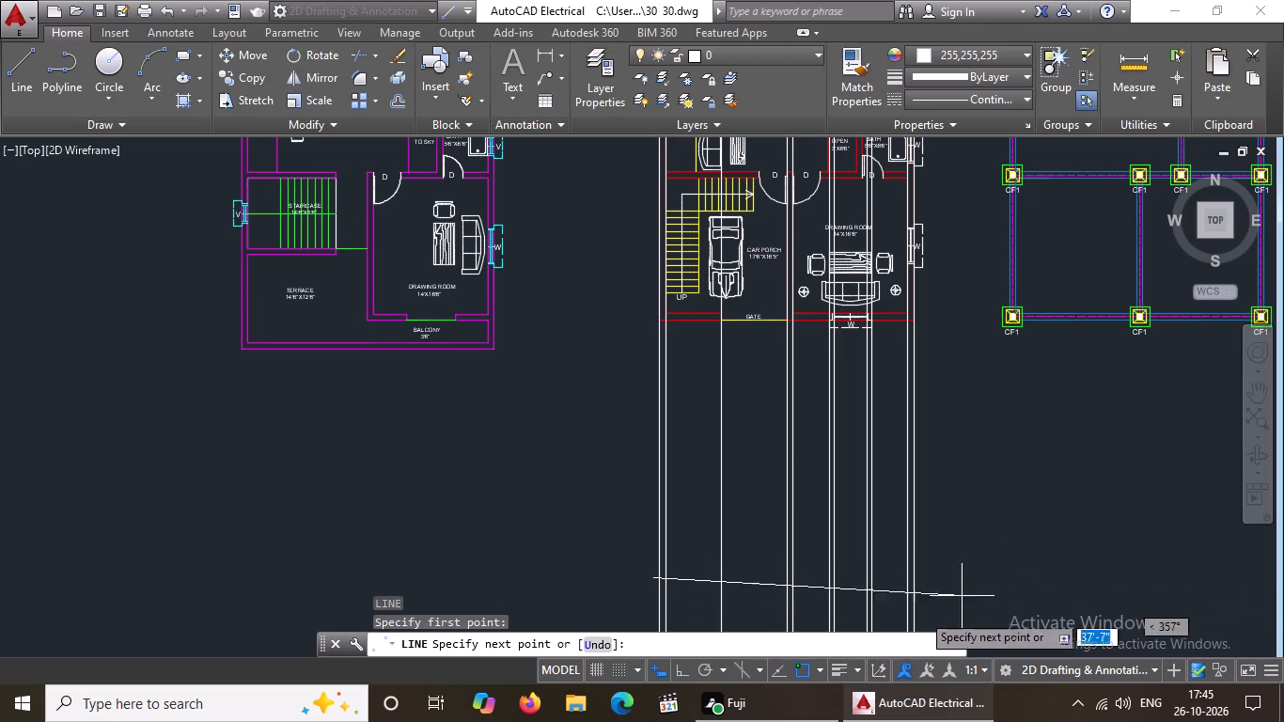
left_click(683, 667)
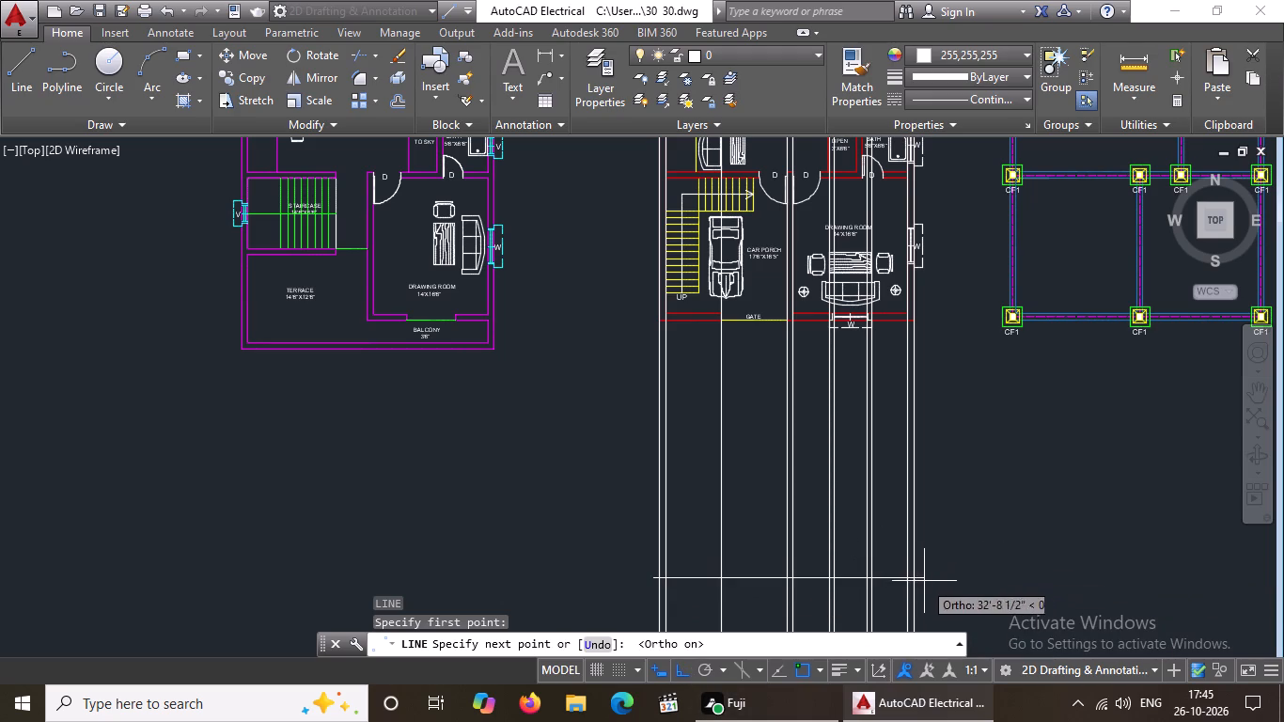
left_click(927, 578)
key("Escape")
Trim both ends of the horizontal base line back to the outermost vertical construction lines.
type("TR")
key("Return")
key("Return")
scroll(940, 578, "up", 3)
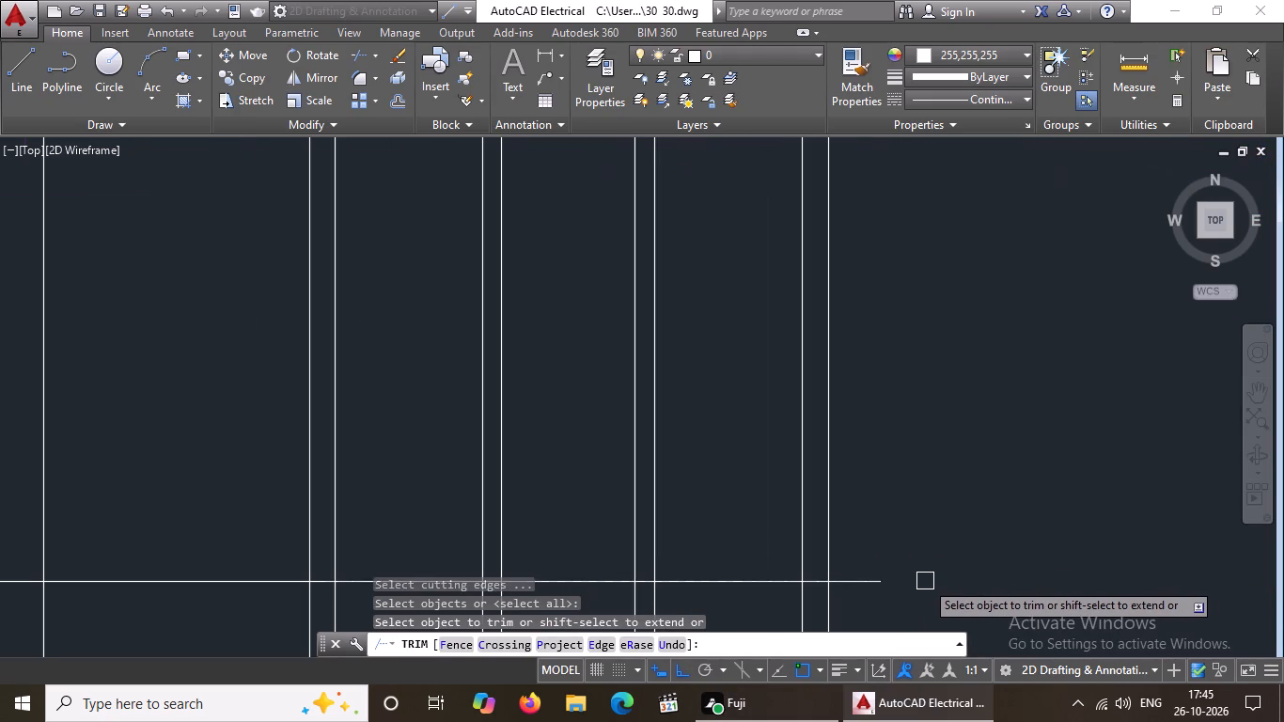
left_click(871, 584)
scroll(916, 528, "down", 4)
scroll(732, 548, "up", 3)
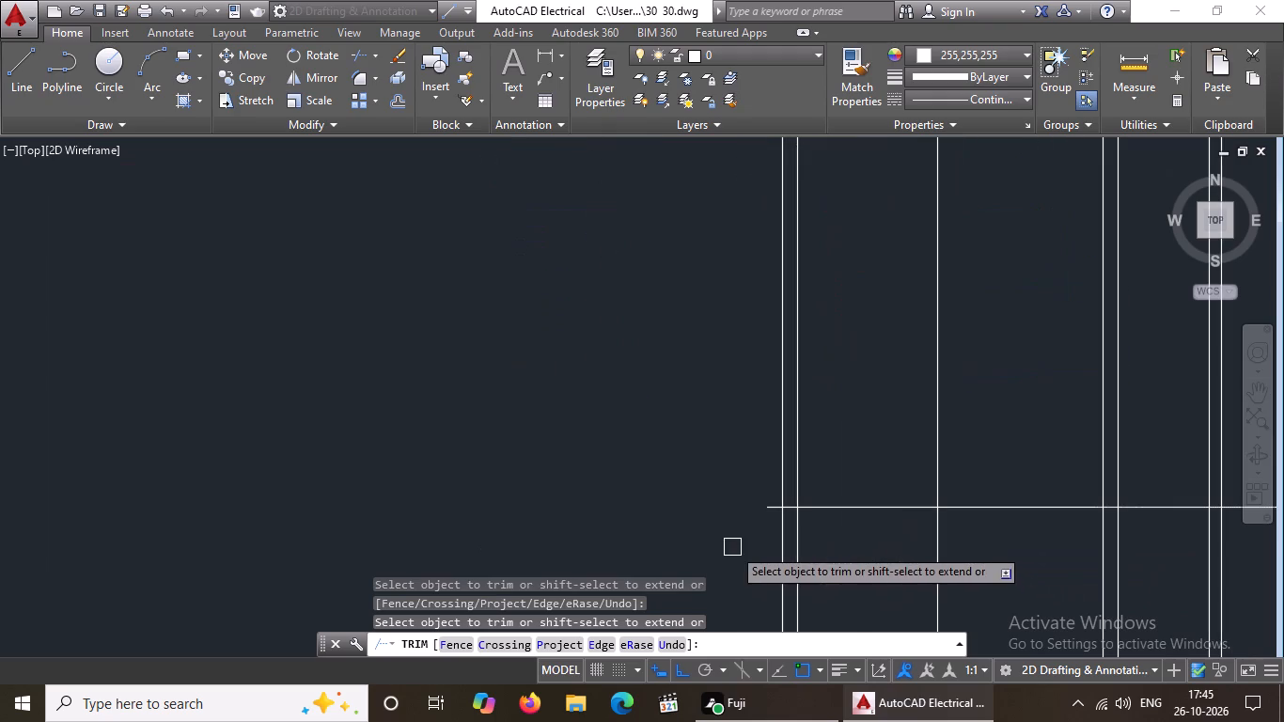
left_click(766, 510)
scroll(782, 492, "down", 4)
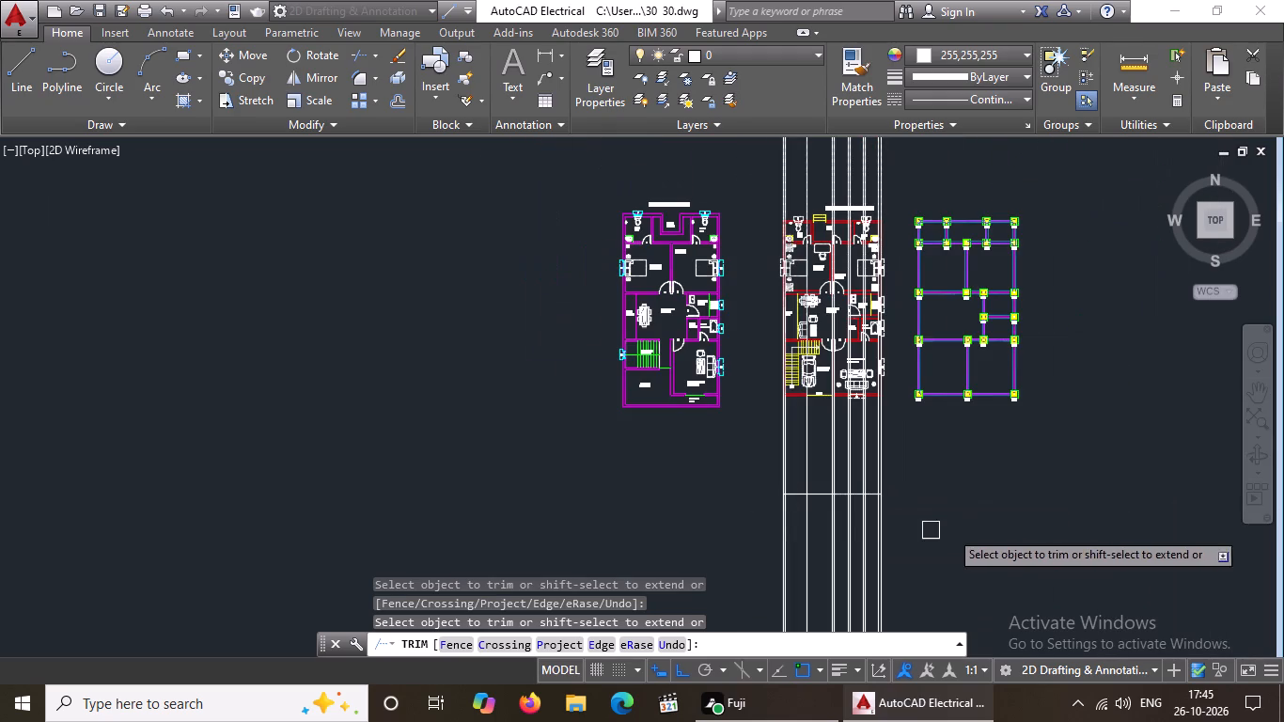
key("Escape")
Offset the horizontal base line 1'6" upward.
key("o")
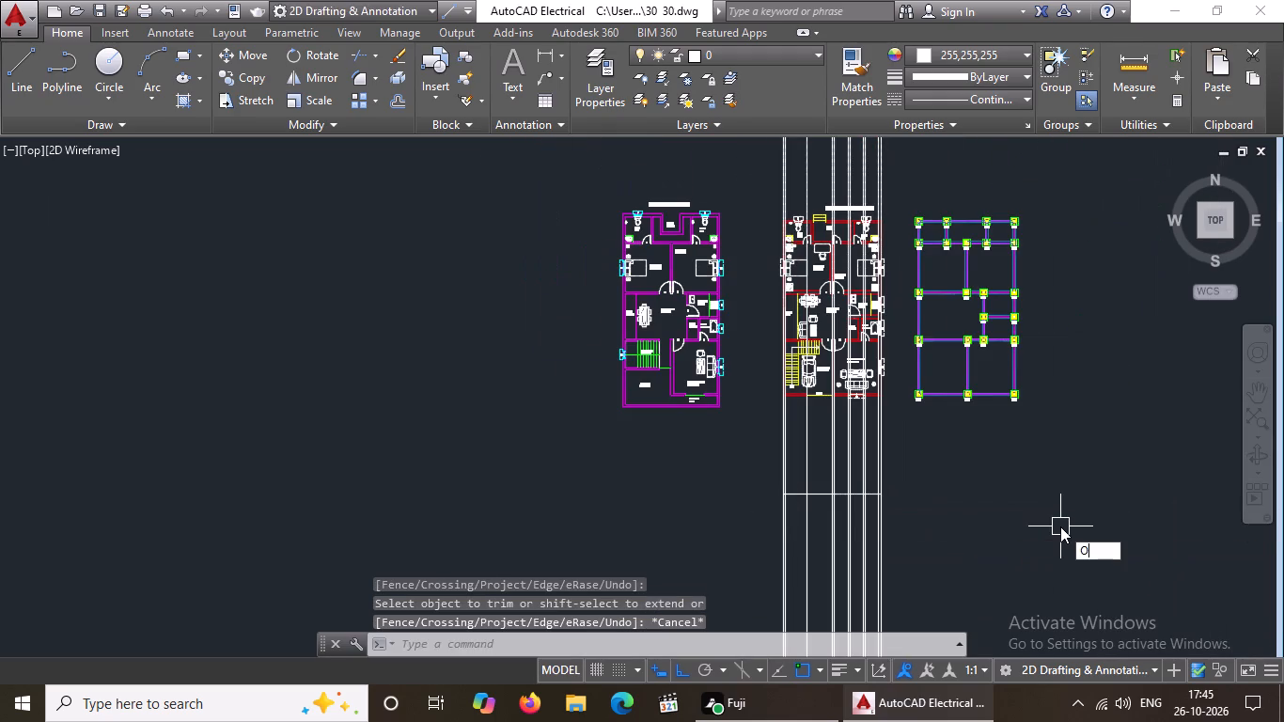
key("Escape")
key("o")
key("Return")
type("1'")
type("6\"")
key("Return")
scroll(878, 486, "up", 1)
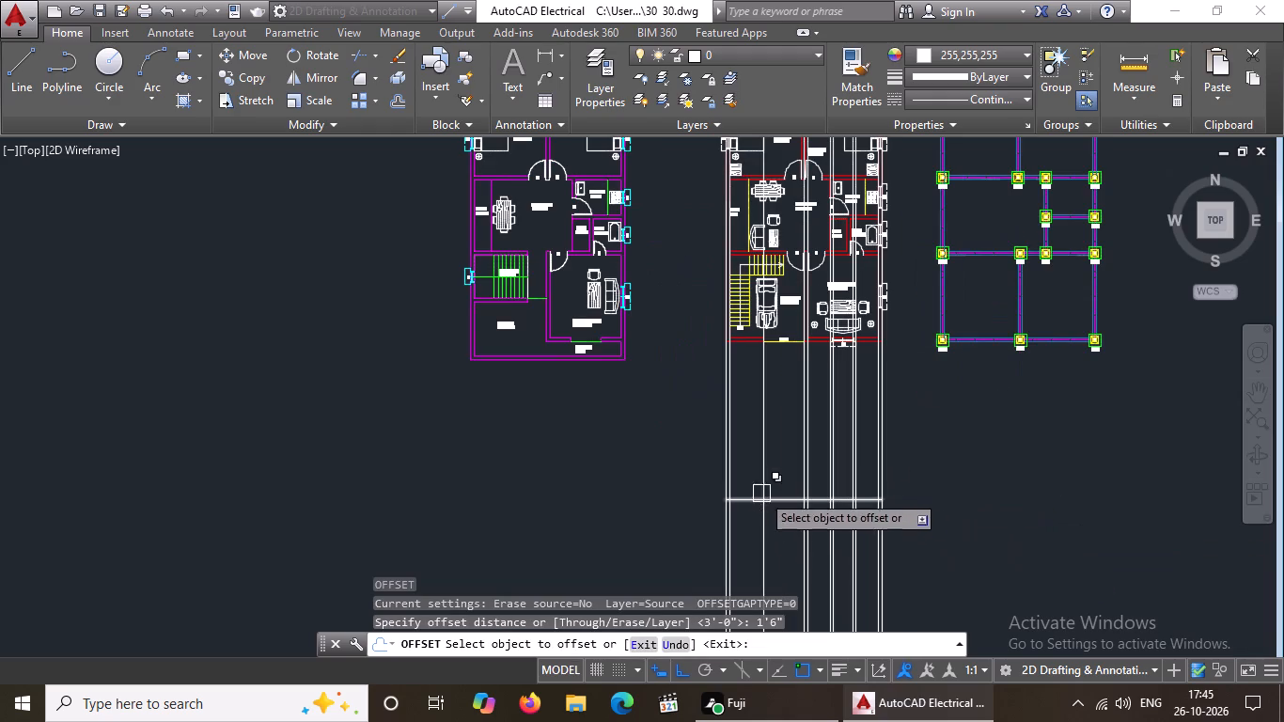
left_click_drag(778, 499, 779, 491)
left_click(786, 463)
scroll(921, 474, "up", 2)
key("Escape")
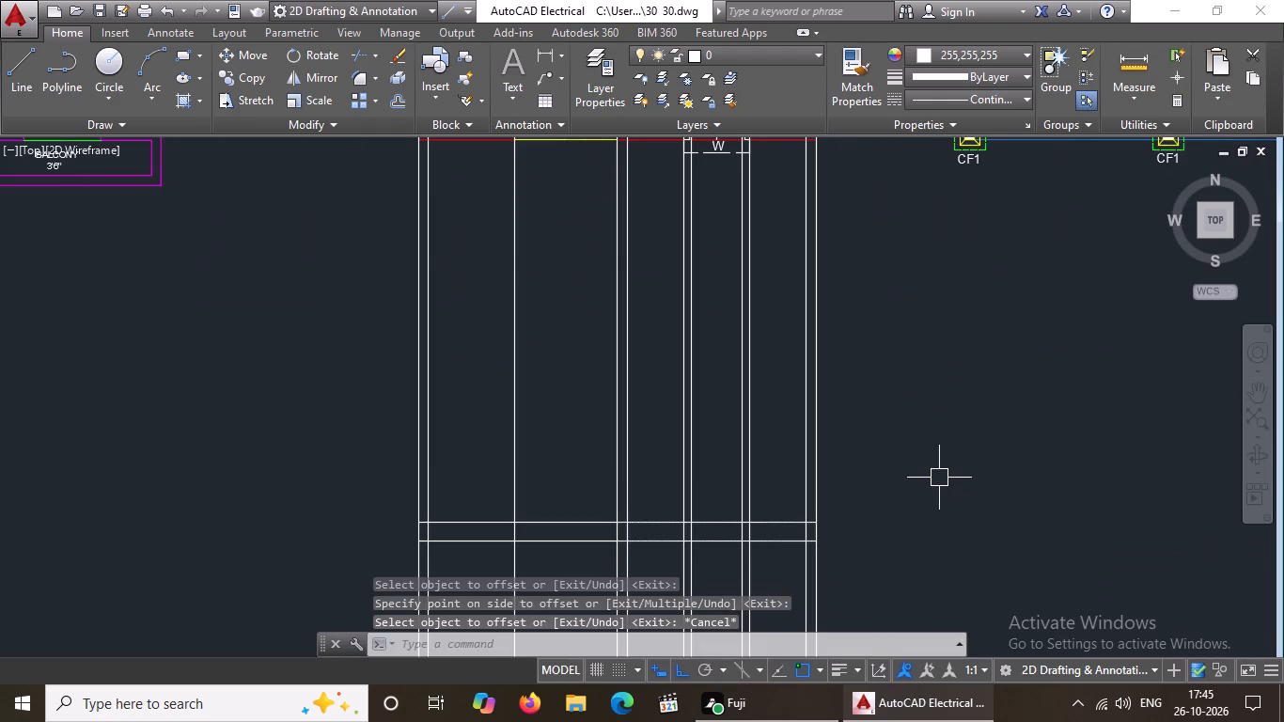
Offset the upper of the two horizontal lines 10' upward.
key("o")
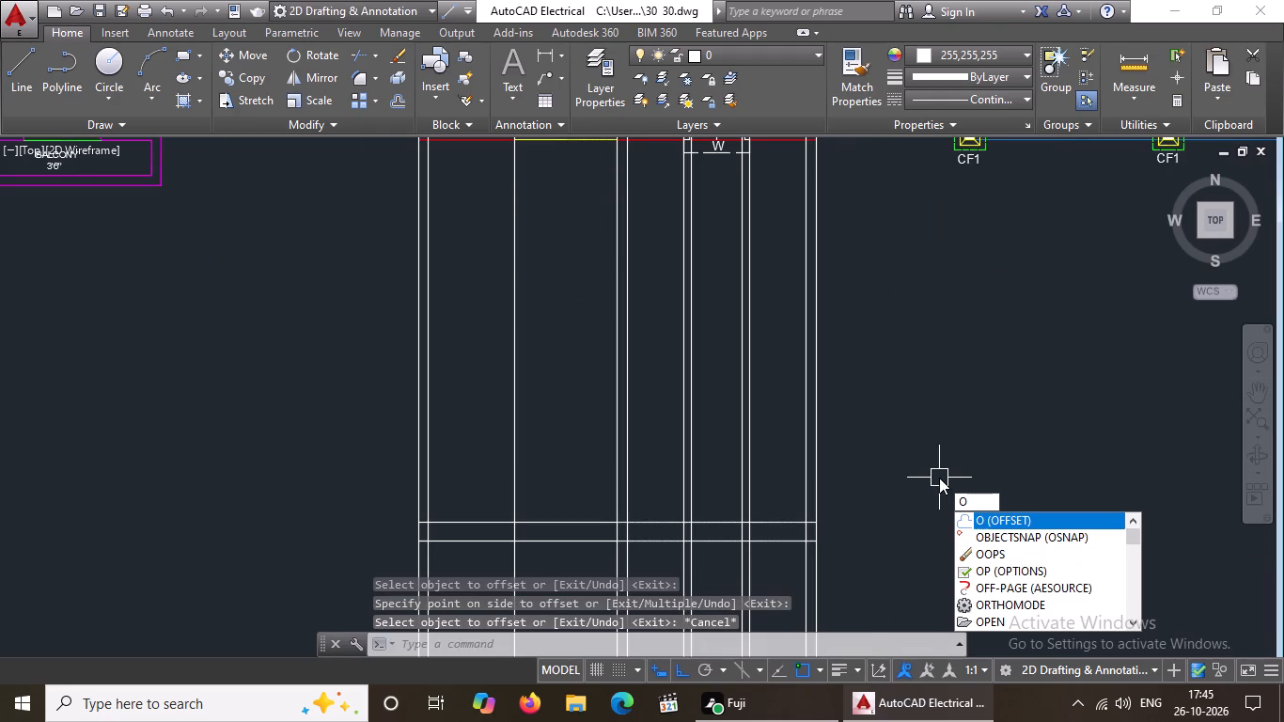
key("Return")
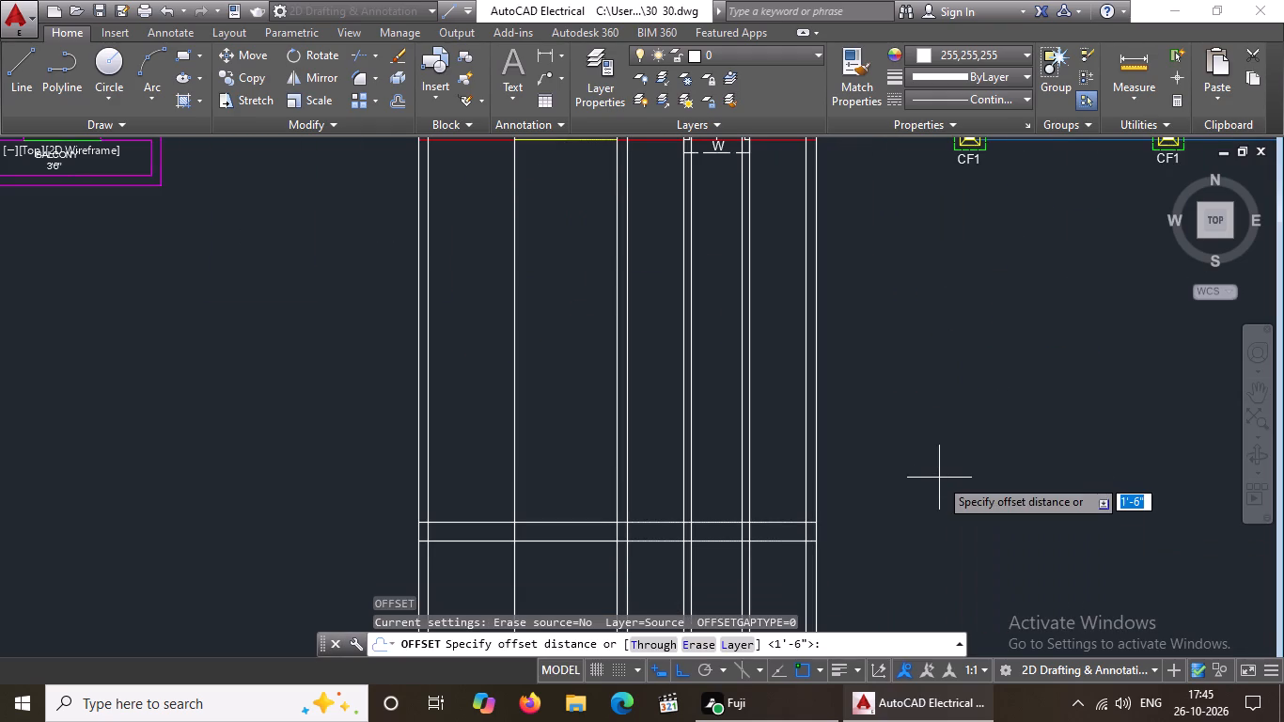
type("10'")
key("Return")
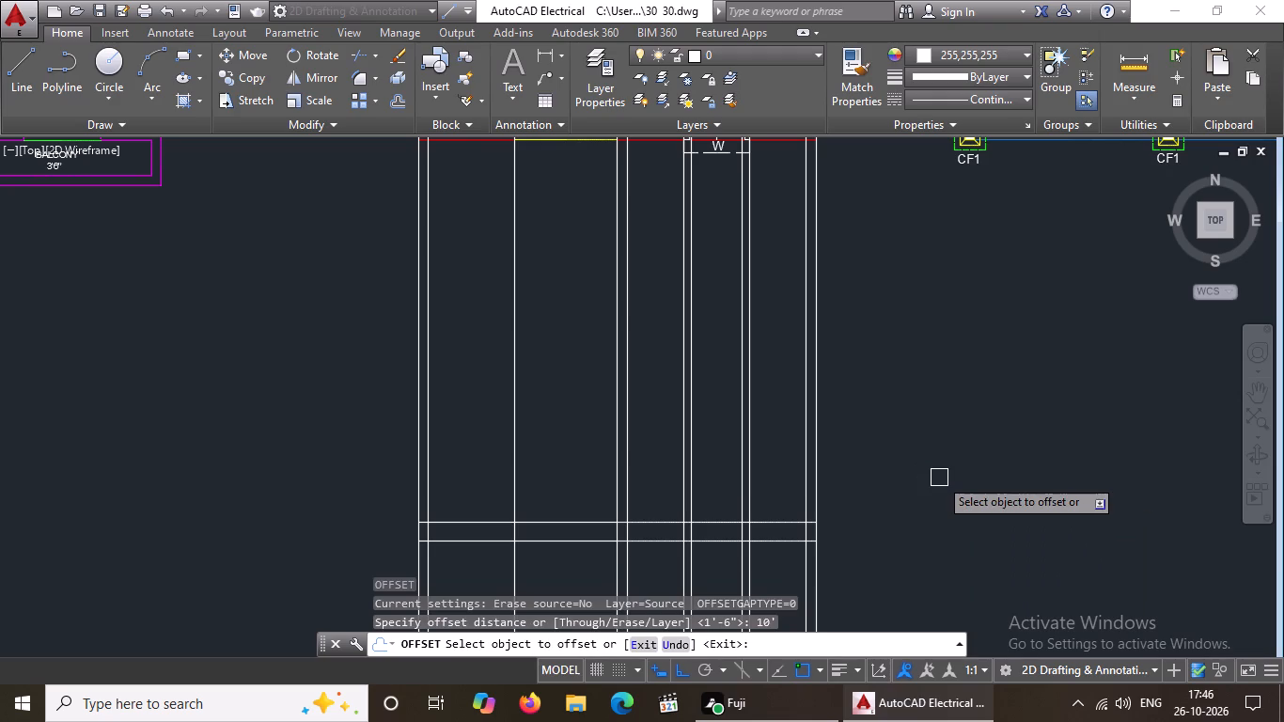
left_click(567, 518)
left_click(575, 455)
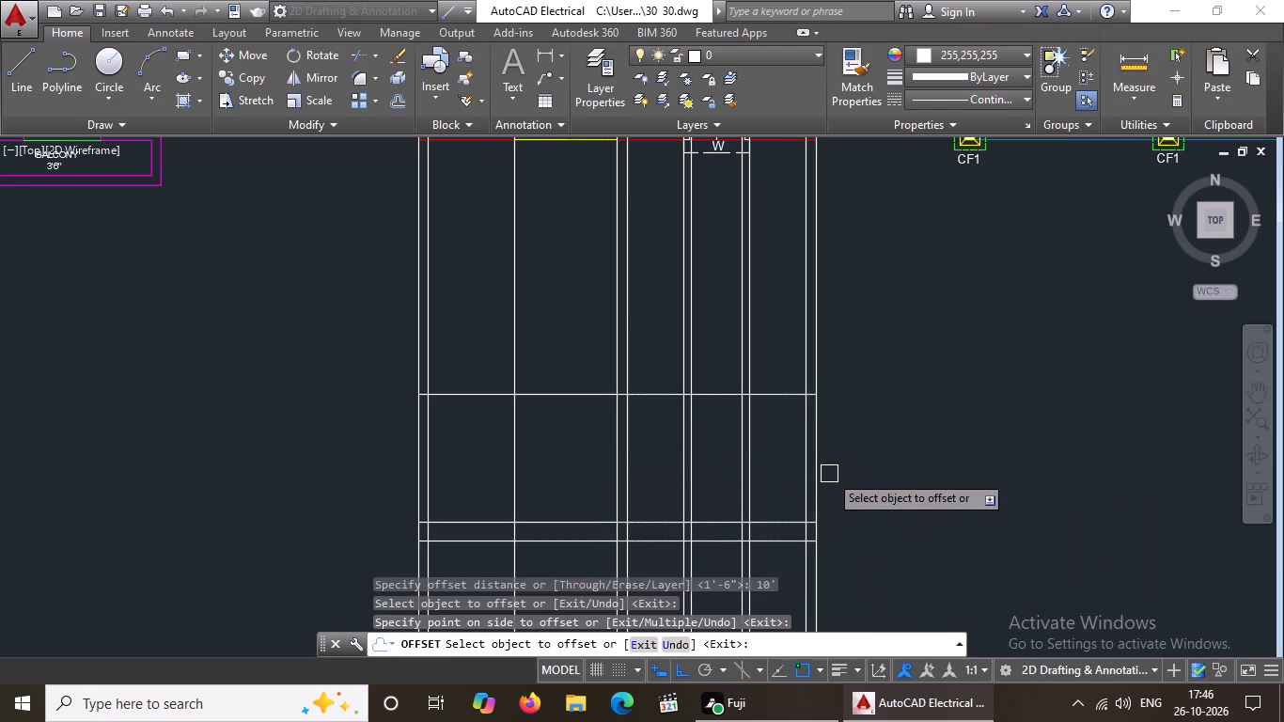
key("Escape")
Offset the line 1'6" above the base 4' upward, and offset the resulting line another 4' upward.
key("o")
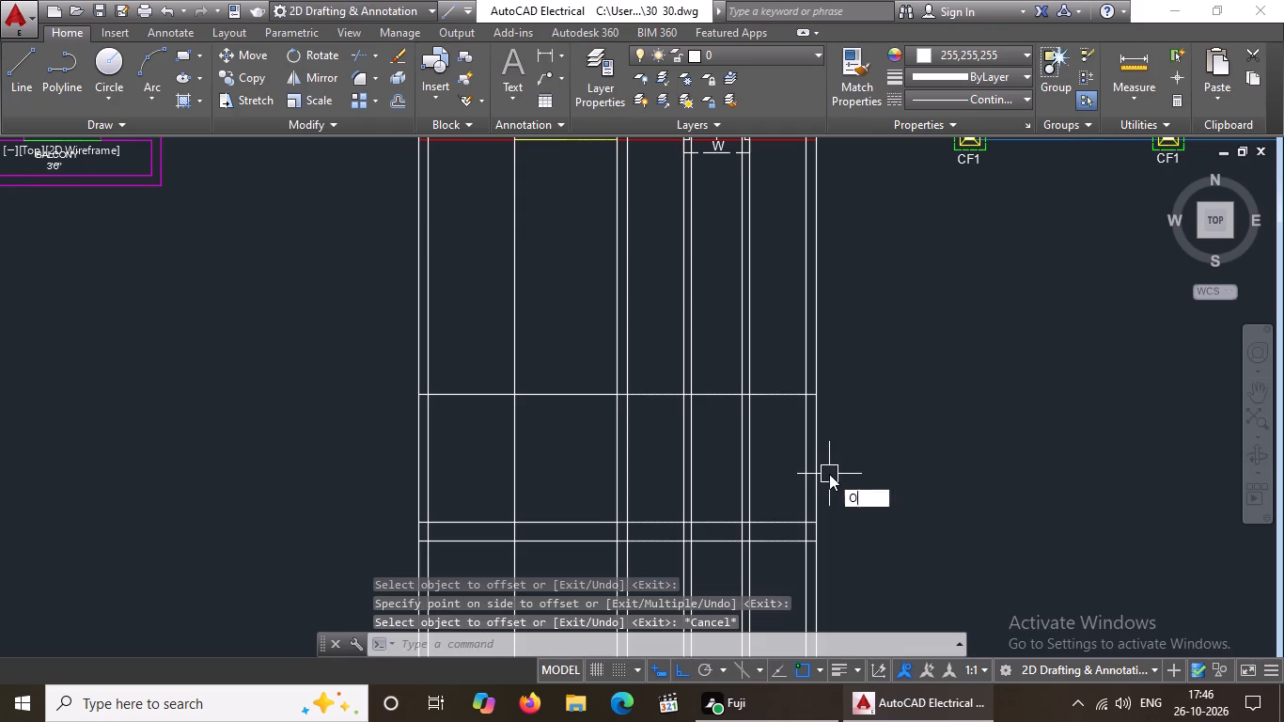
key("Return")
key("4")
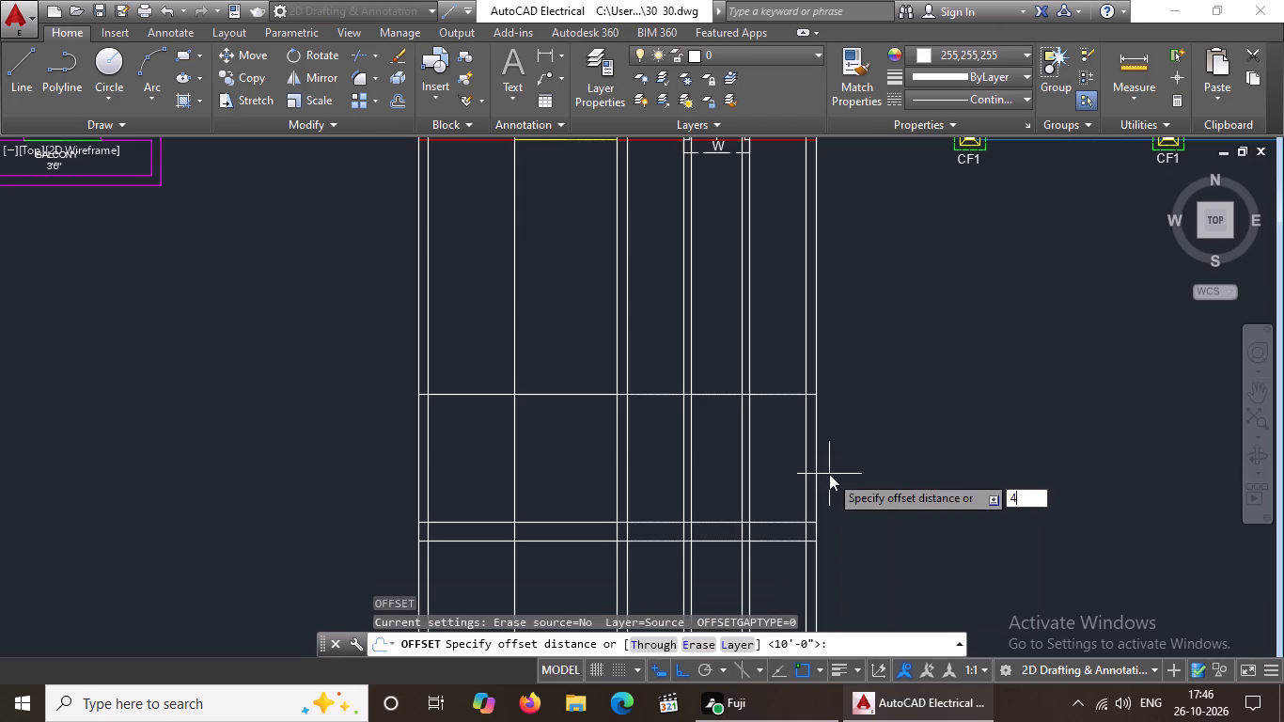
key("apostrophe")
key("Return")
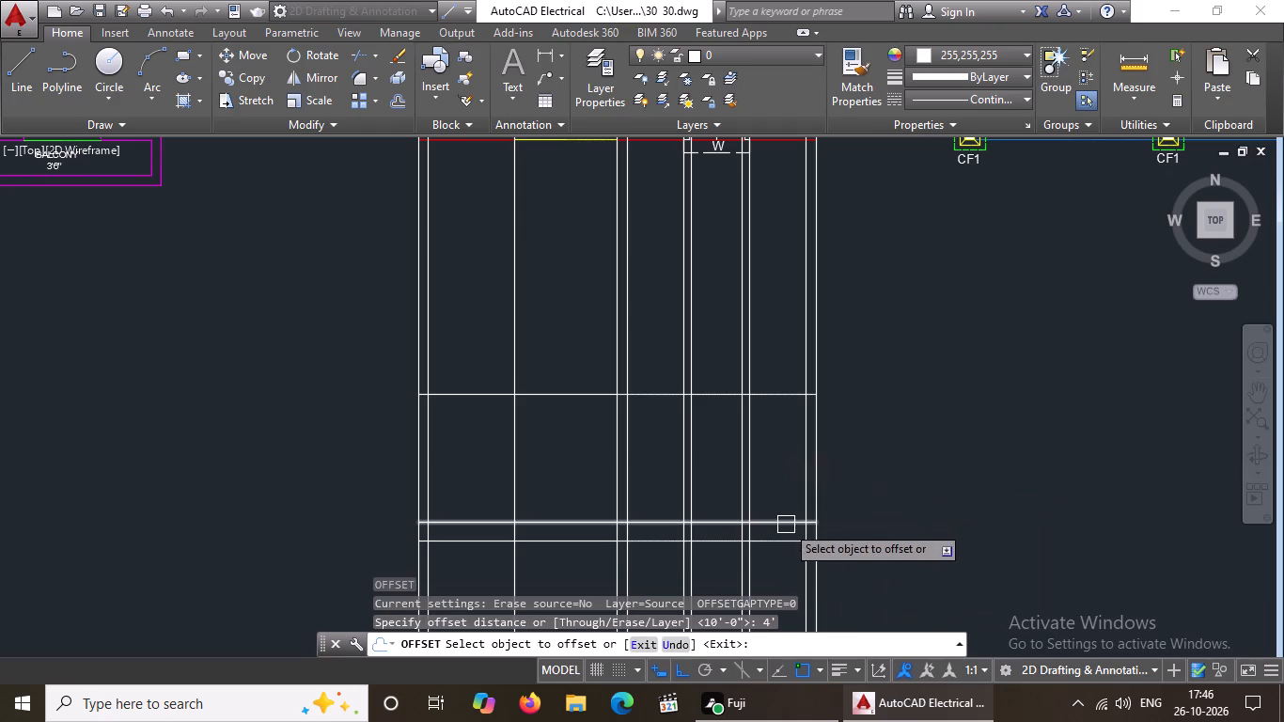
left_click(787, 524)
left_click(789, 494)
left_click(772, 472)
left_click(775, 454)
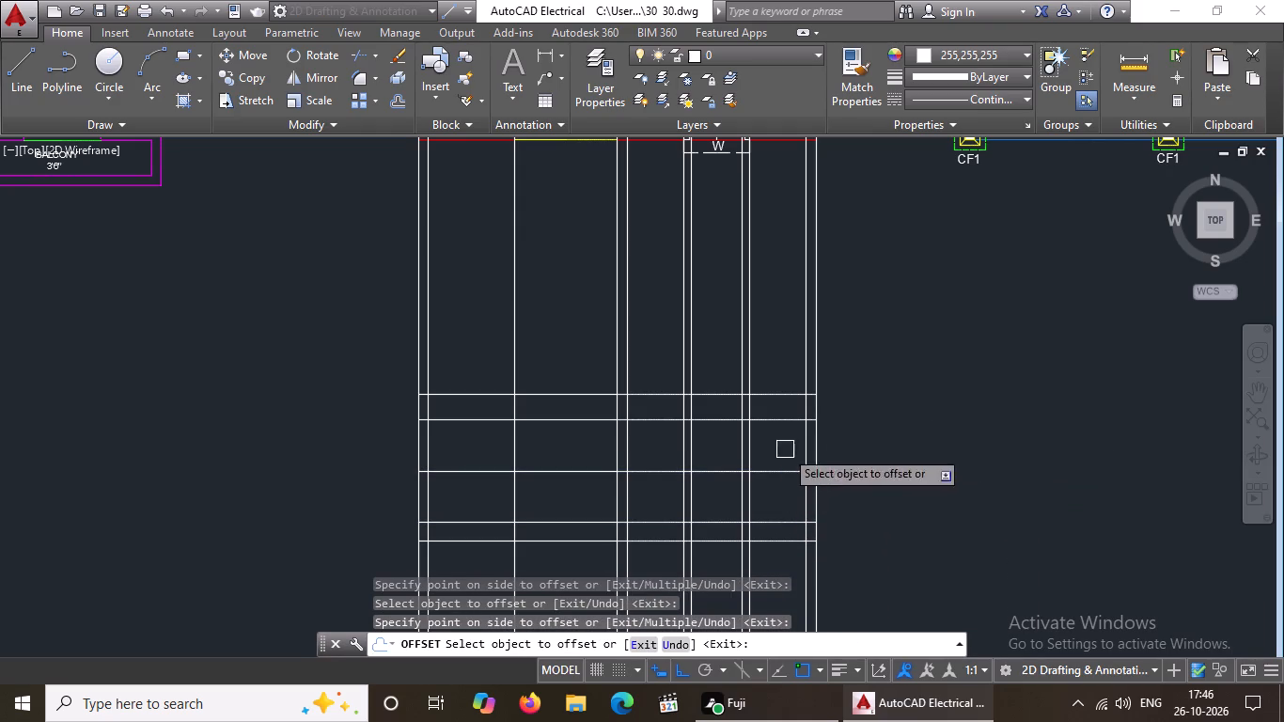
key("Escape")
Offset the topmost horizontal line 6" upward.
key("o")
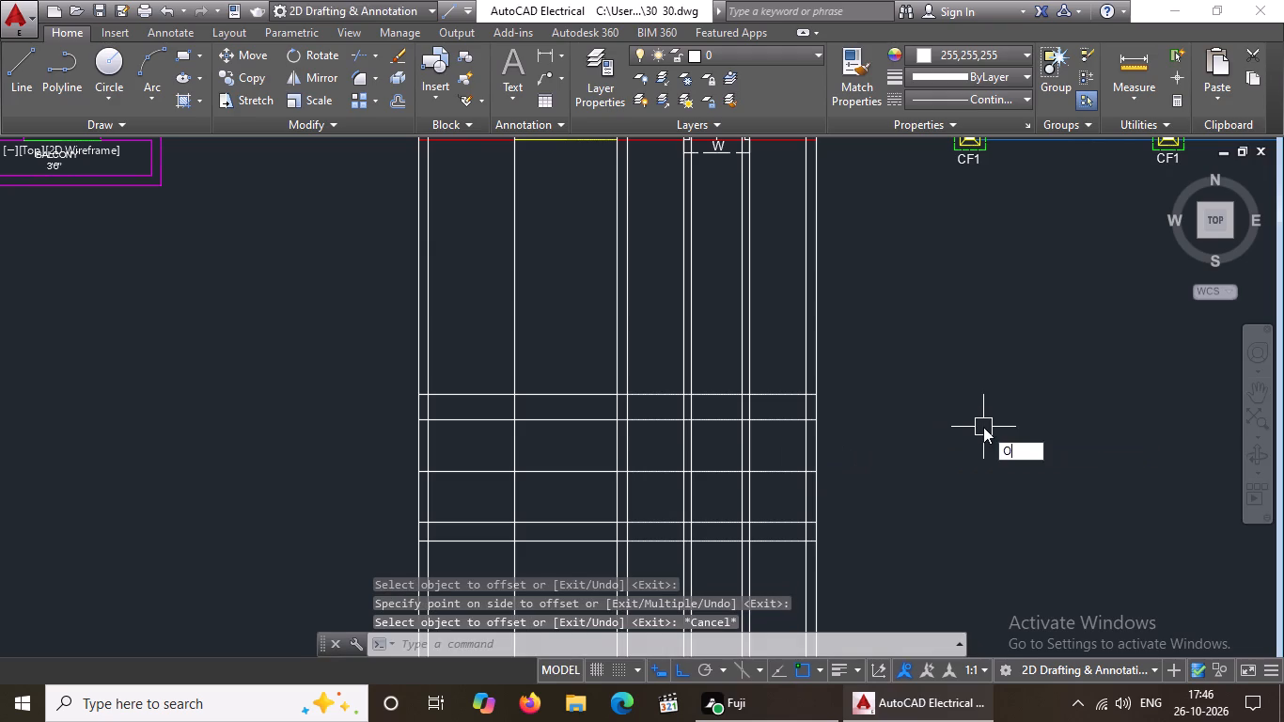
key("Return")
type("6\"")
key("Return")
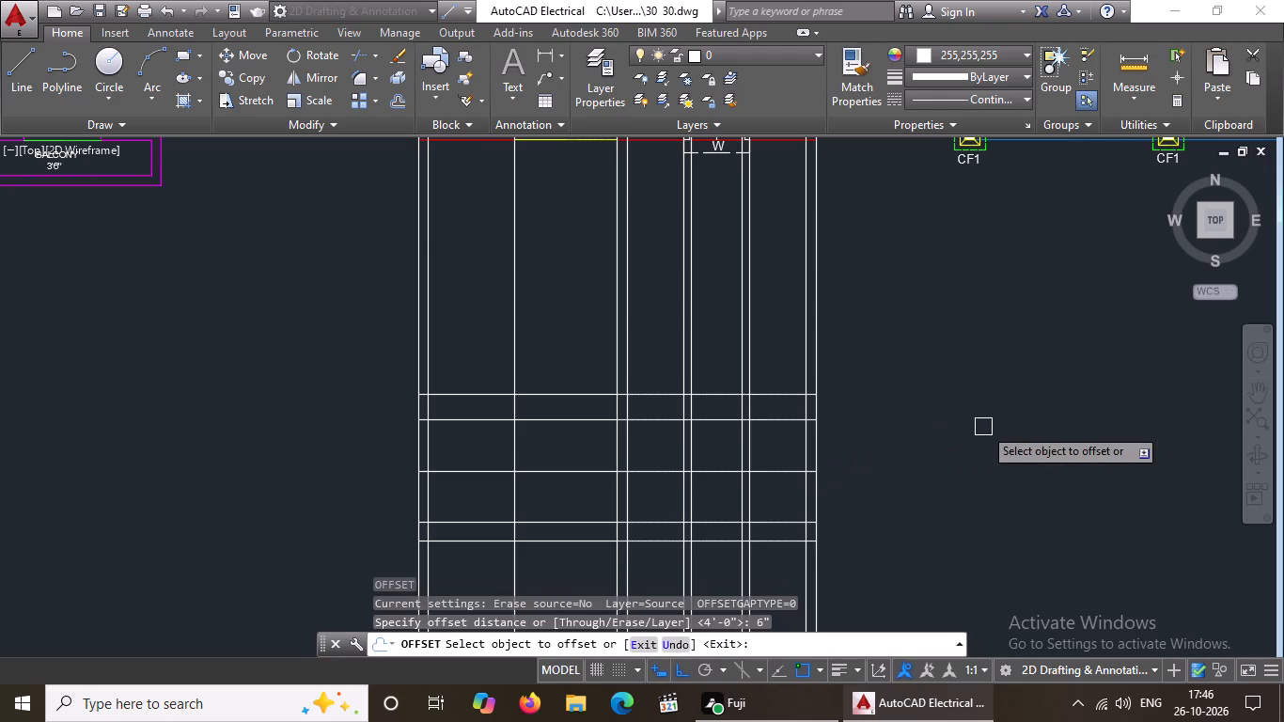
left_click_drag(785, 391, 788, 378)
left_click(791, 357)
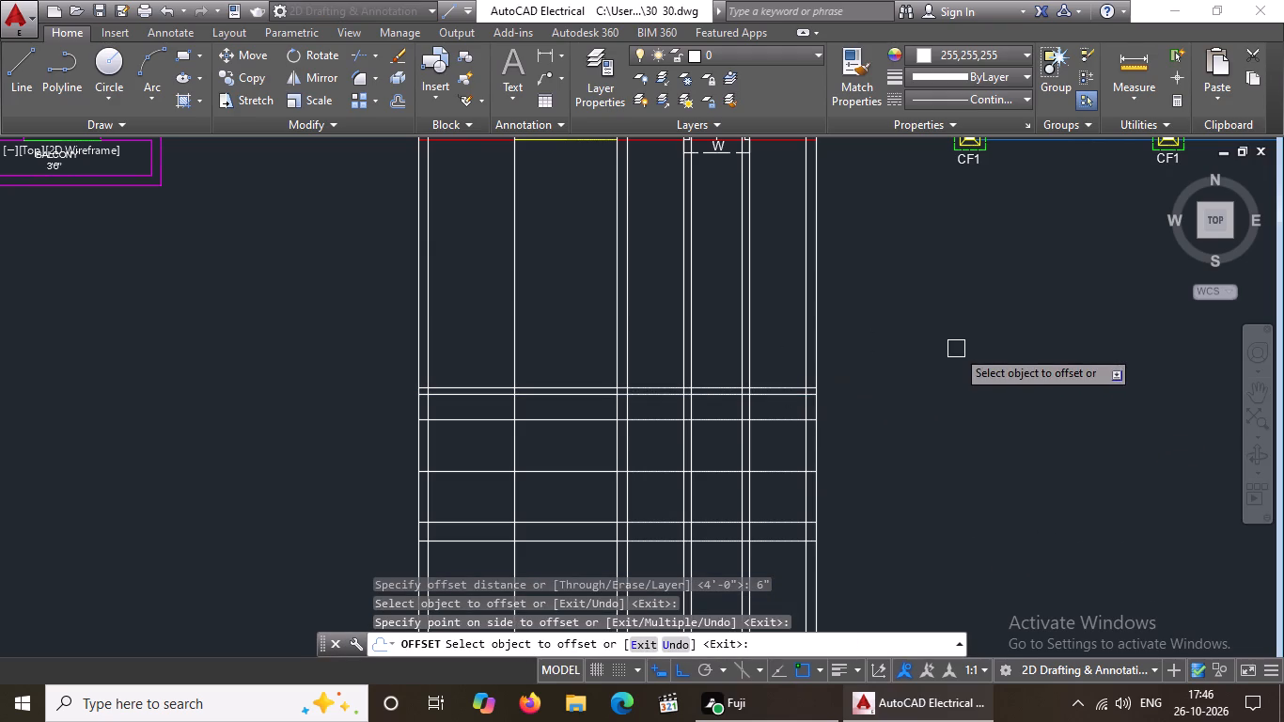
key("Escape")
Offset the upper line of the 6" pair 3' upward.
key("o")
key("Return")
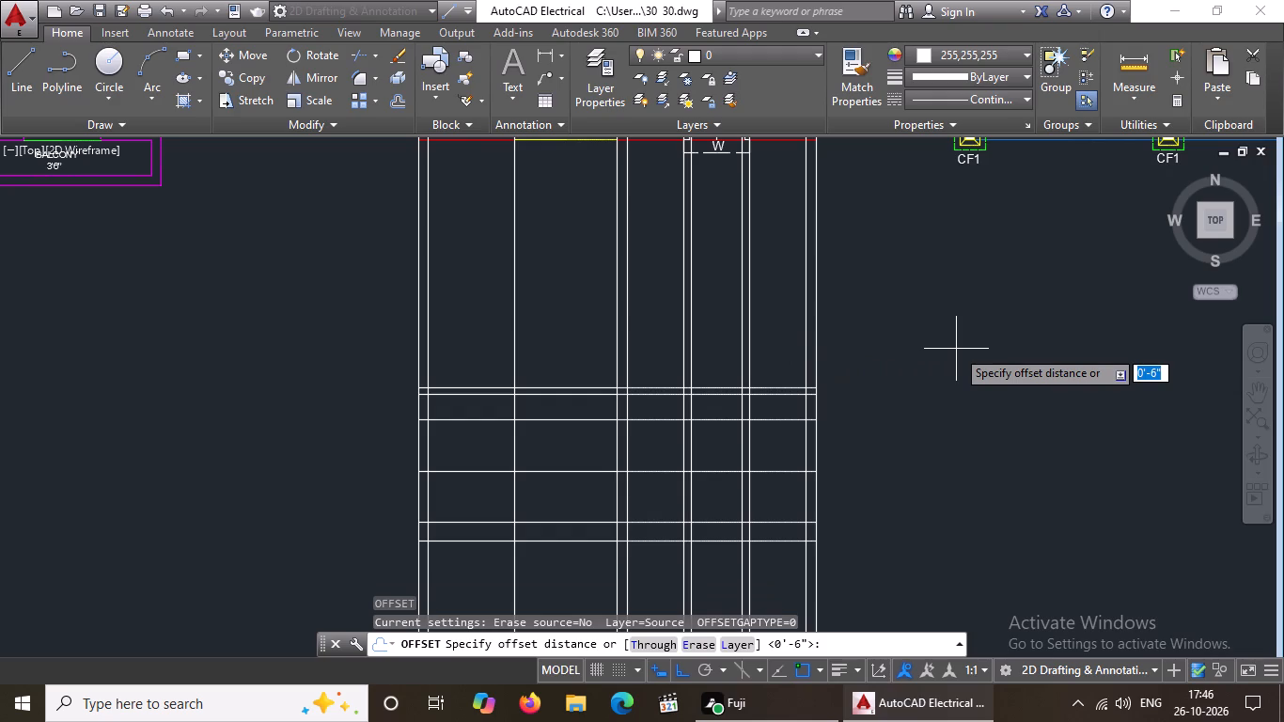
type("3'")
key("Return")
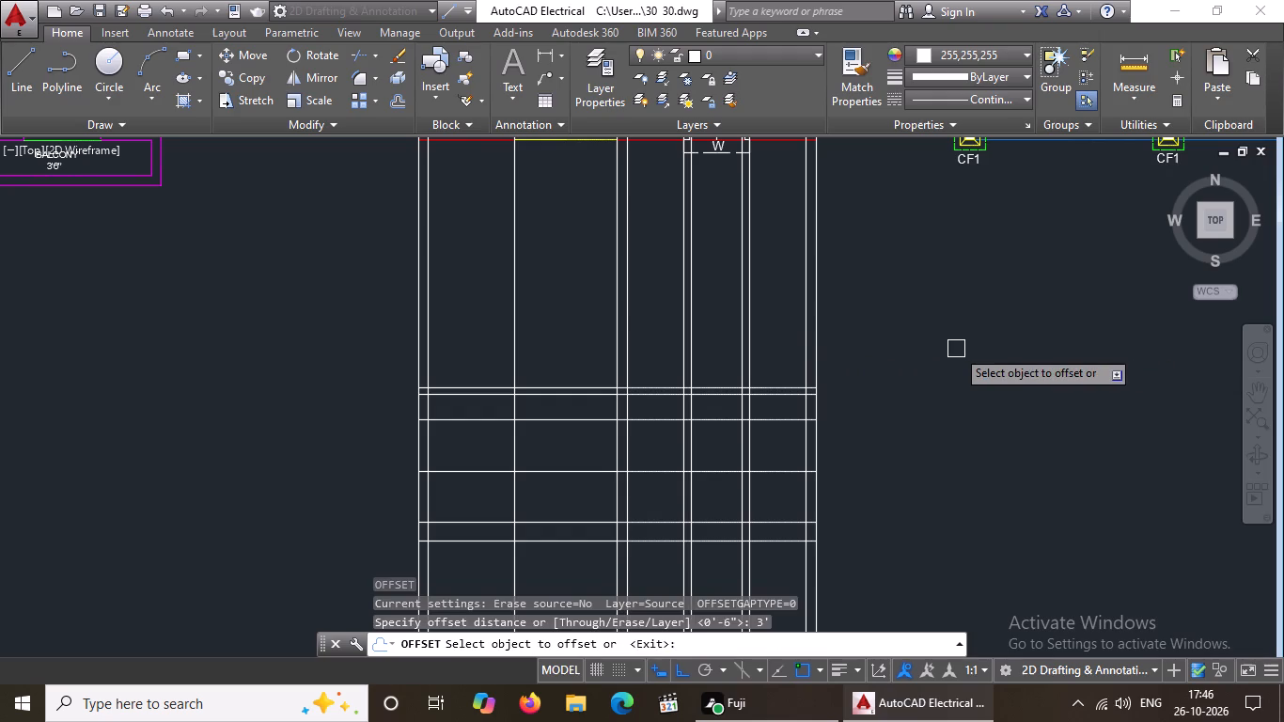
left_click(771, 384)
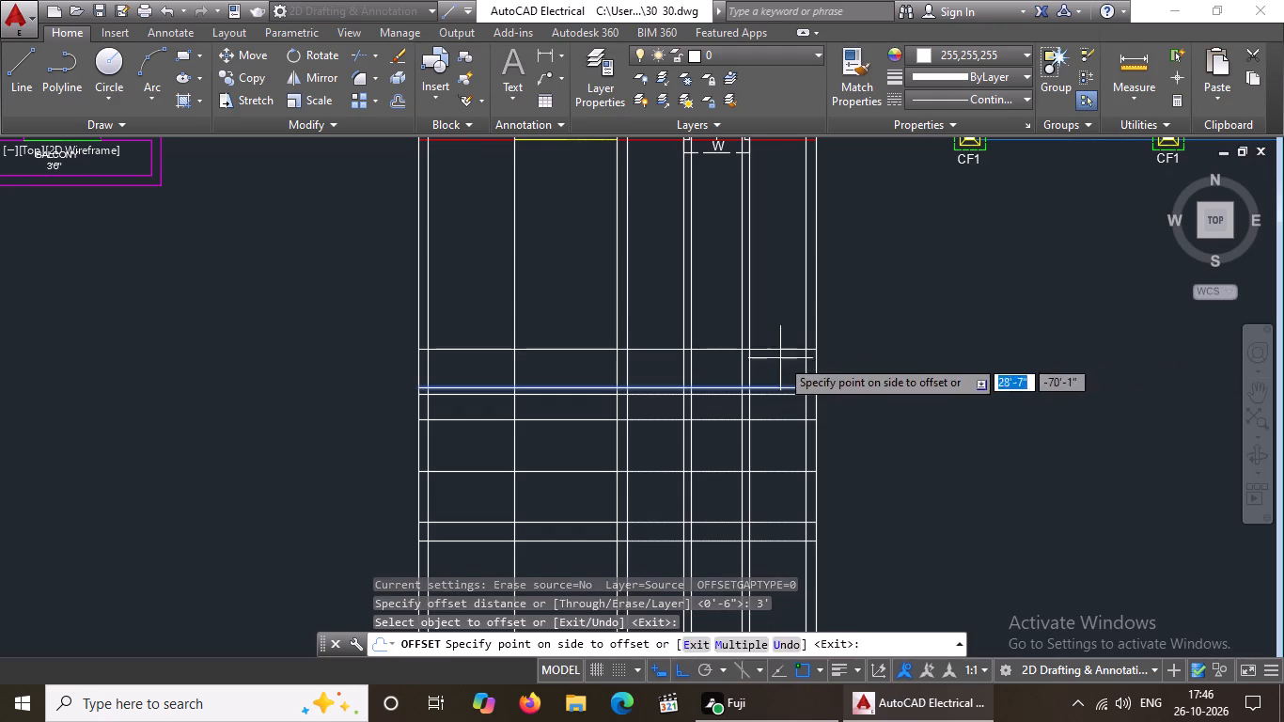
left_click(780, 358)
key("Escape")
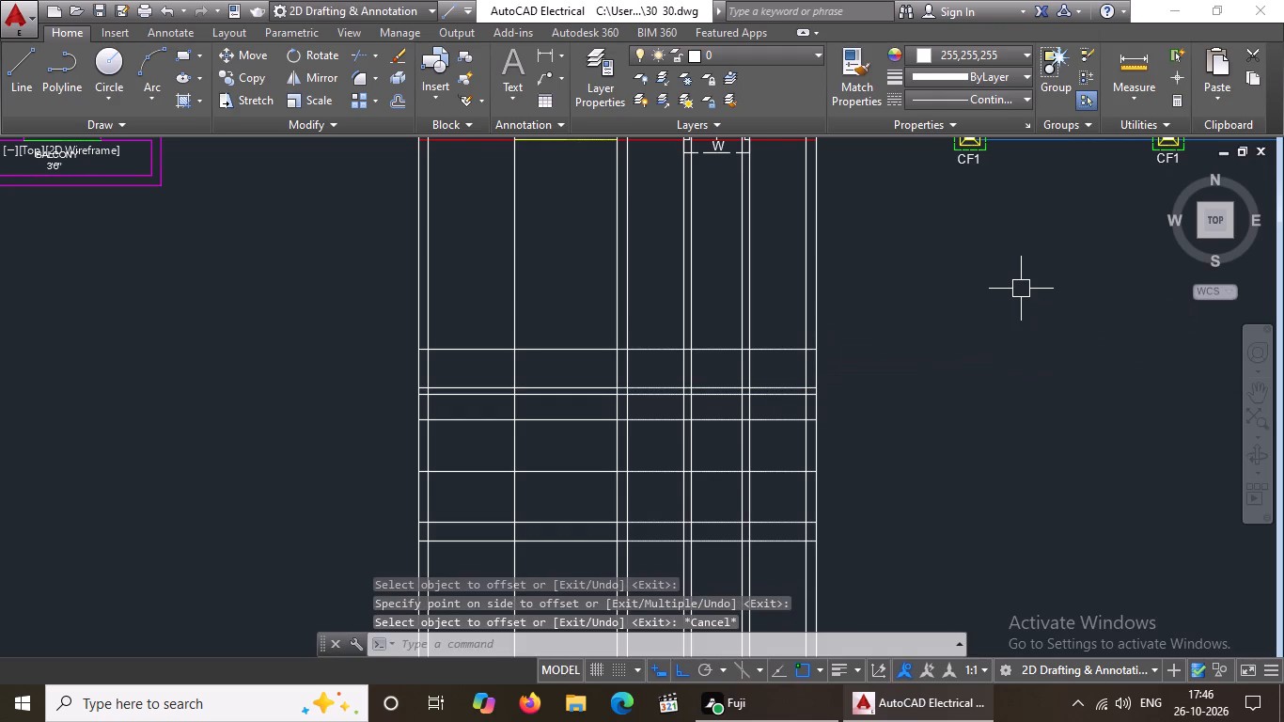
Set the current object colour to Green.
scroll(996, 383, "down", 1)
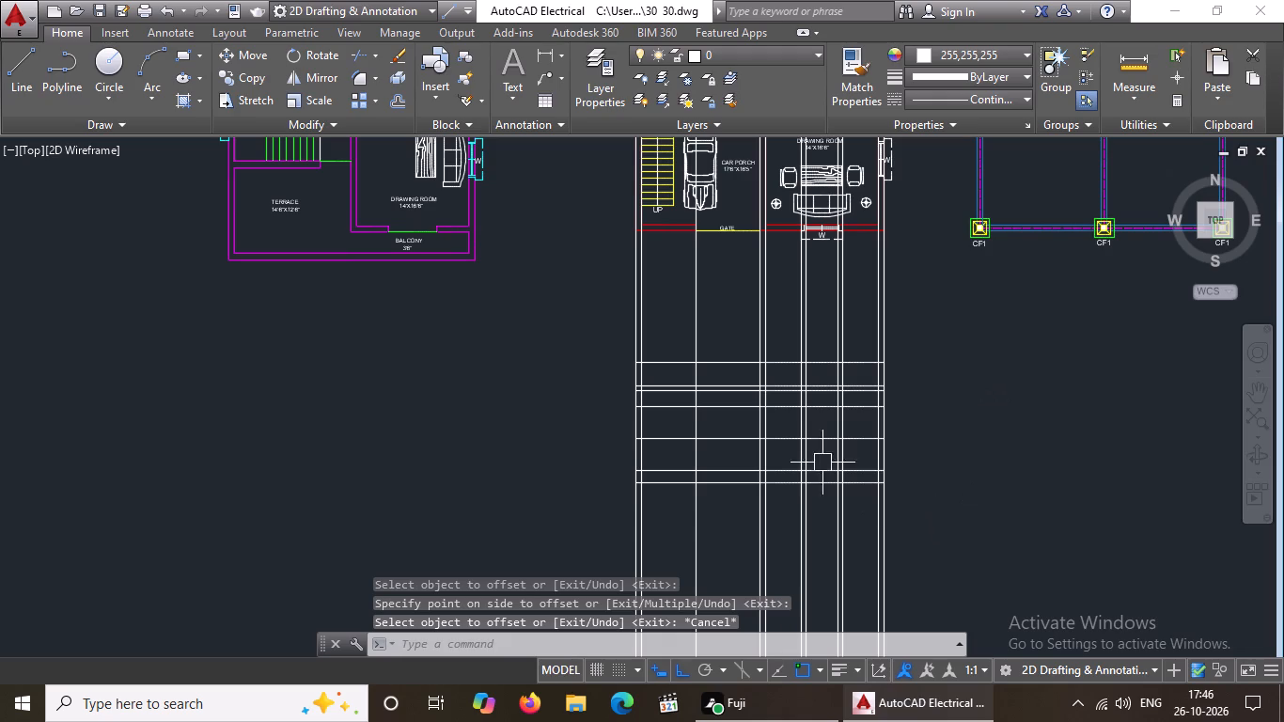
scroll(901, 508, "down", 1)
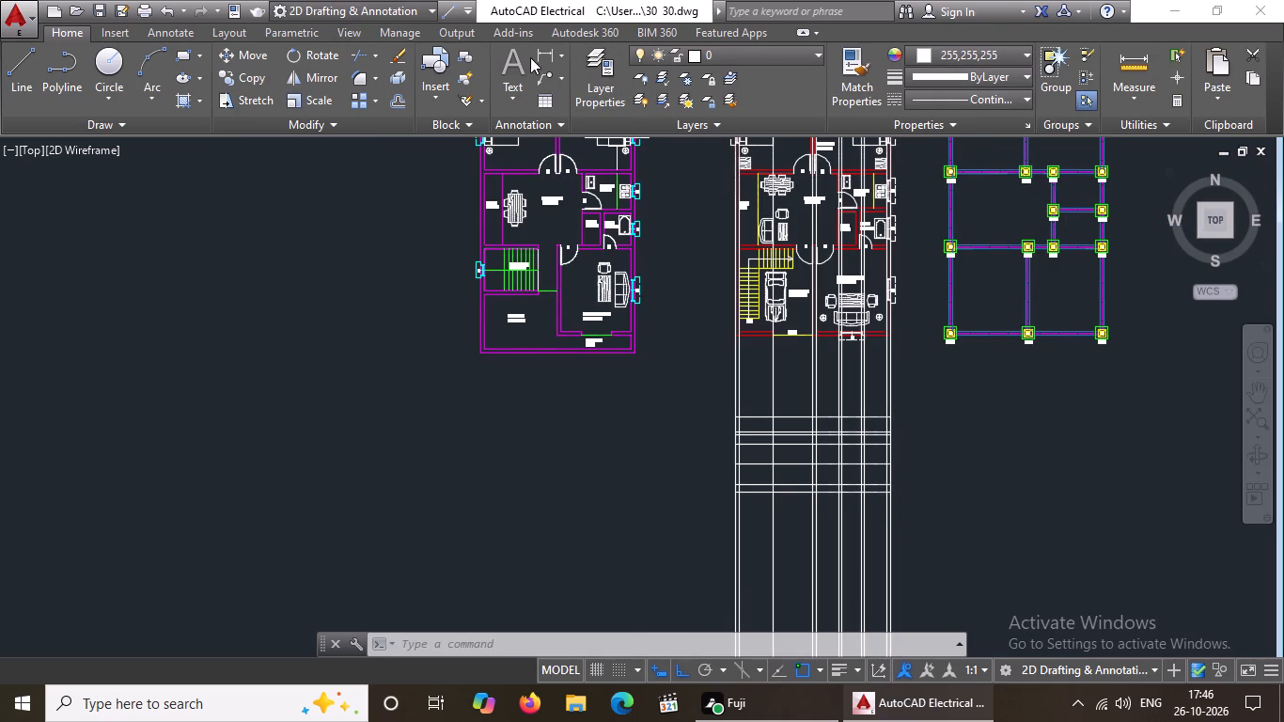
left_click(955, 55)
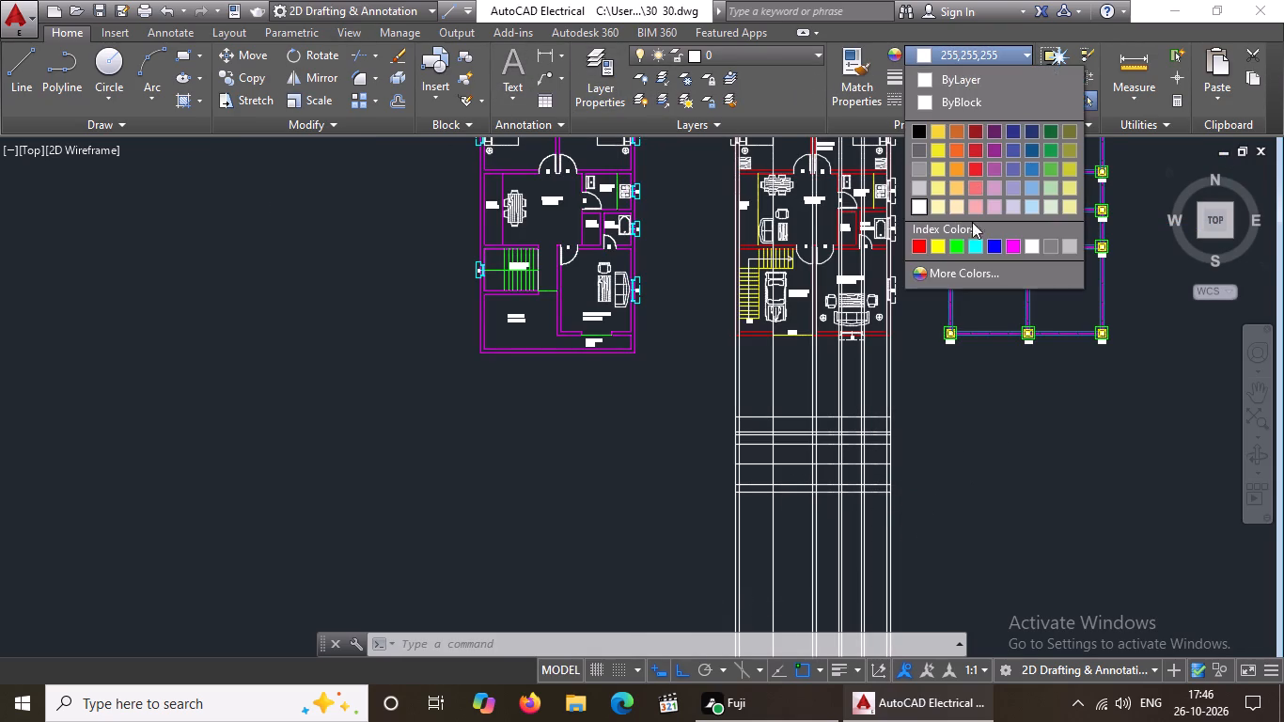
left_click(955, 243)
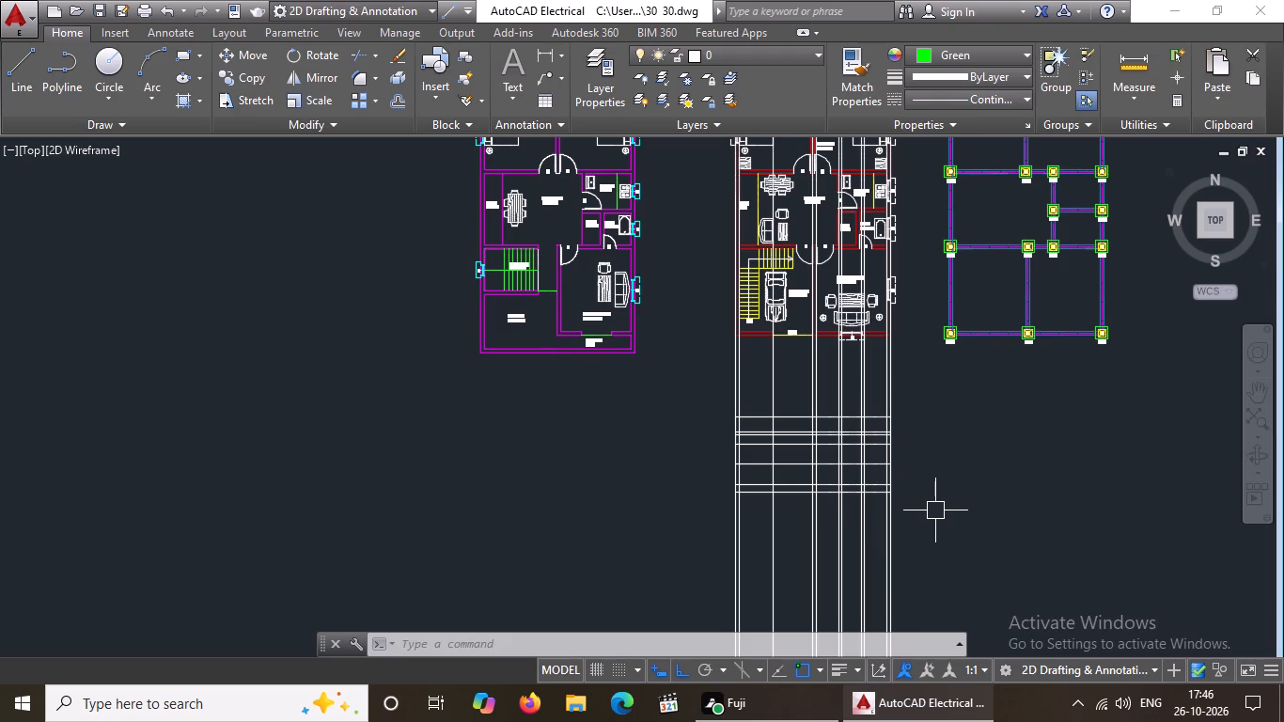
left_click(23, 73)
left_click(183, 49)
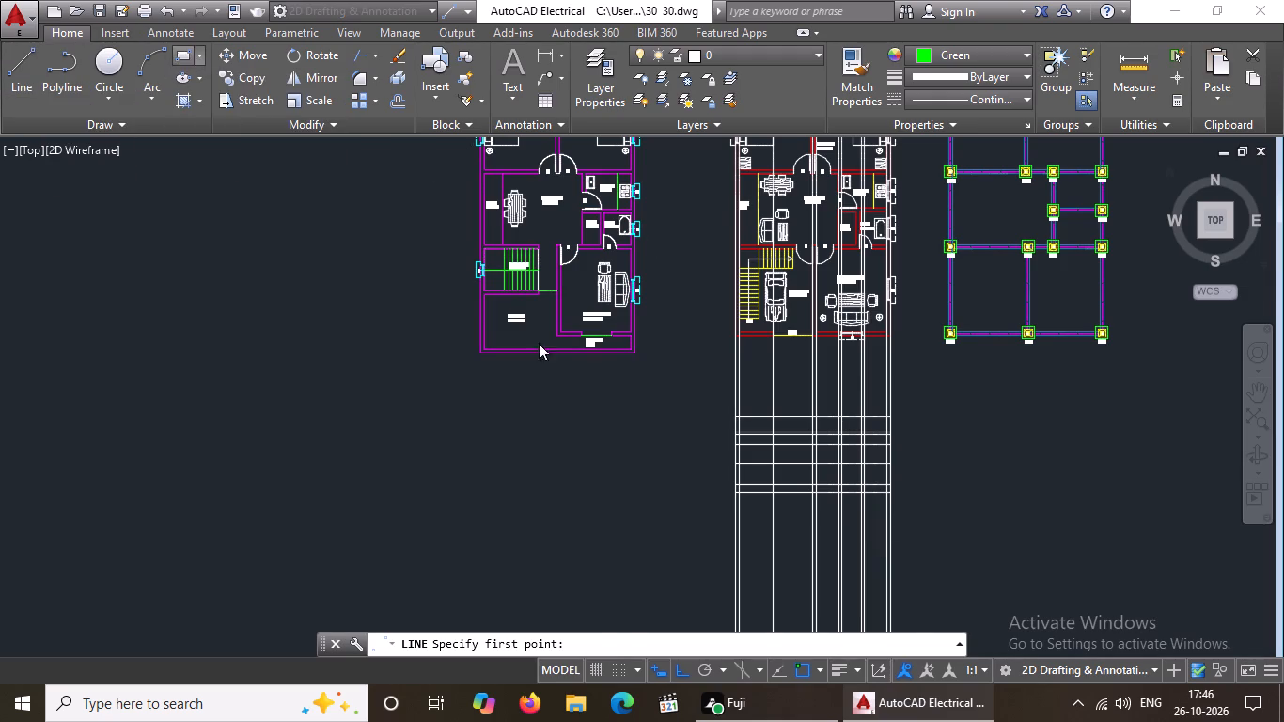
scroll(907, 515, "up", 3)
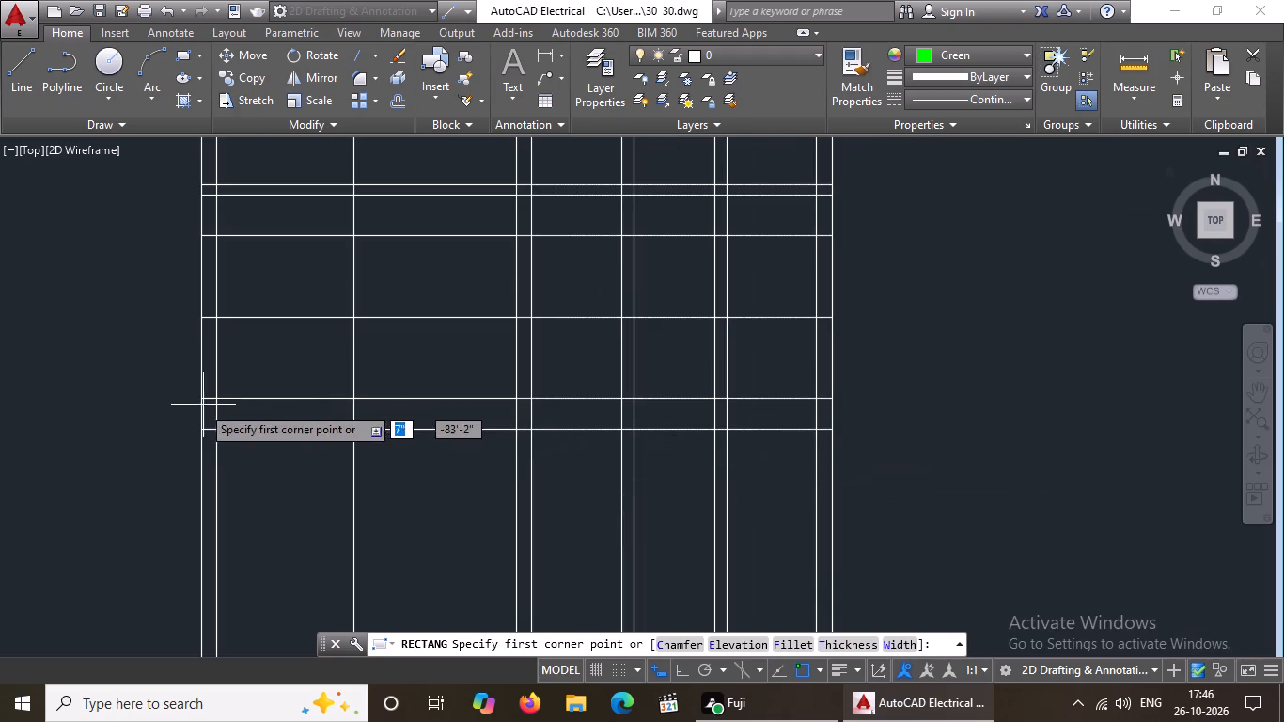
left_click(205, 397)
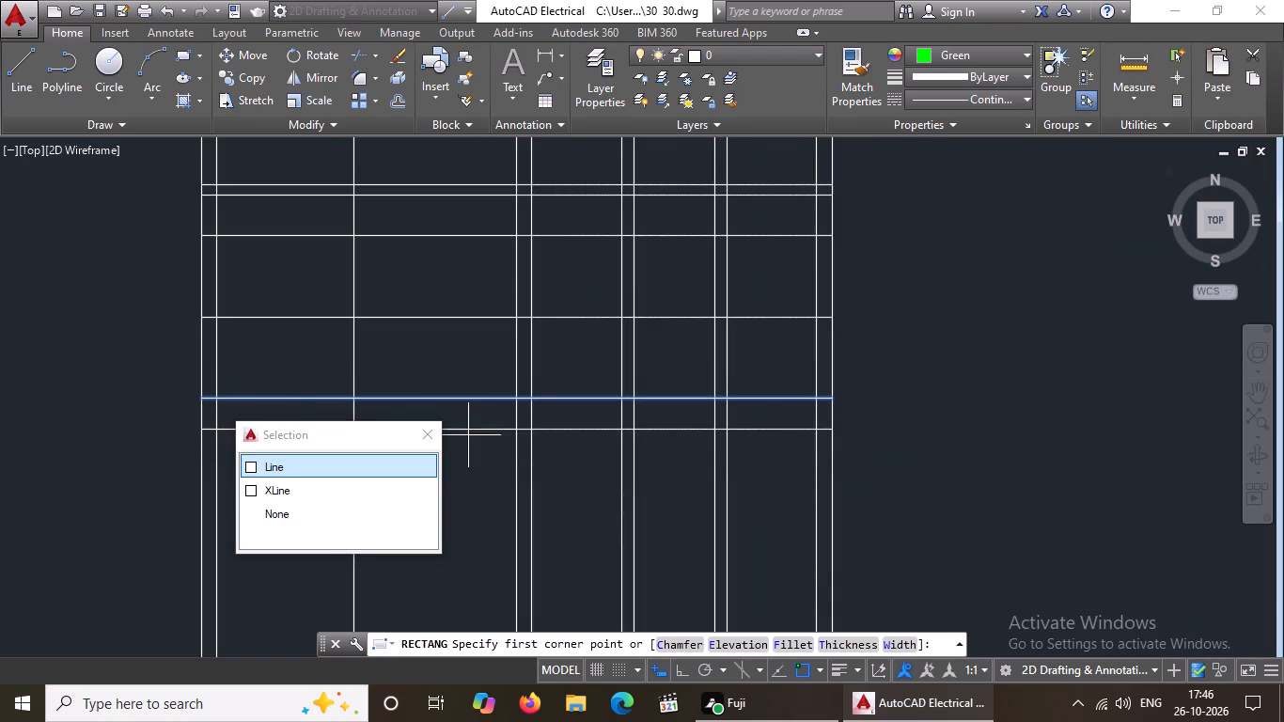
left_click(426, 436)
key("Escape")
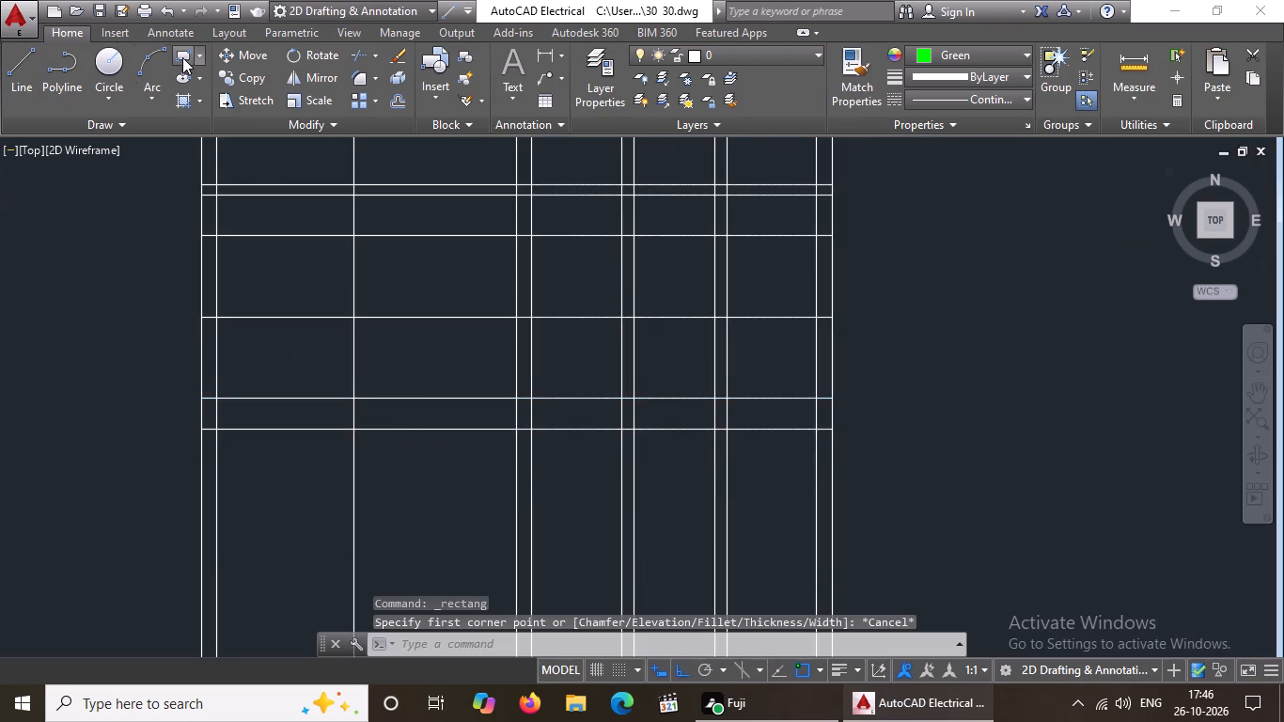
Draw a green full-width rectangle over the bottom 1'6" plinth band of the elevation, between the outermost vertical lines.
left_click_drag(183, 55, 186, 65)
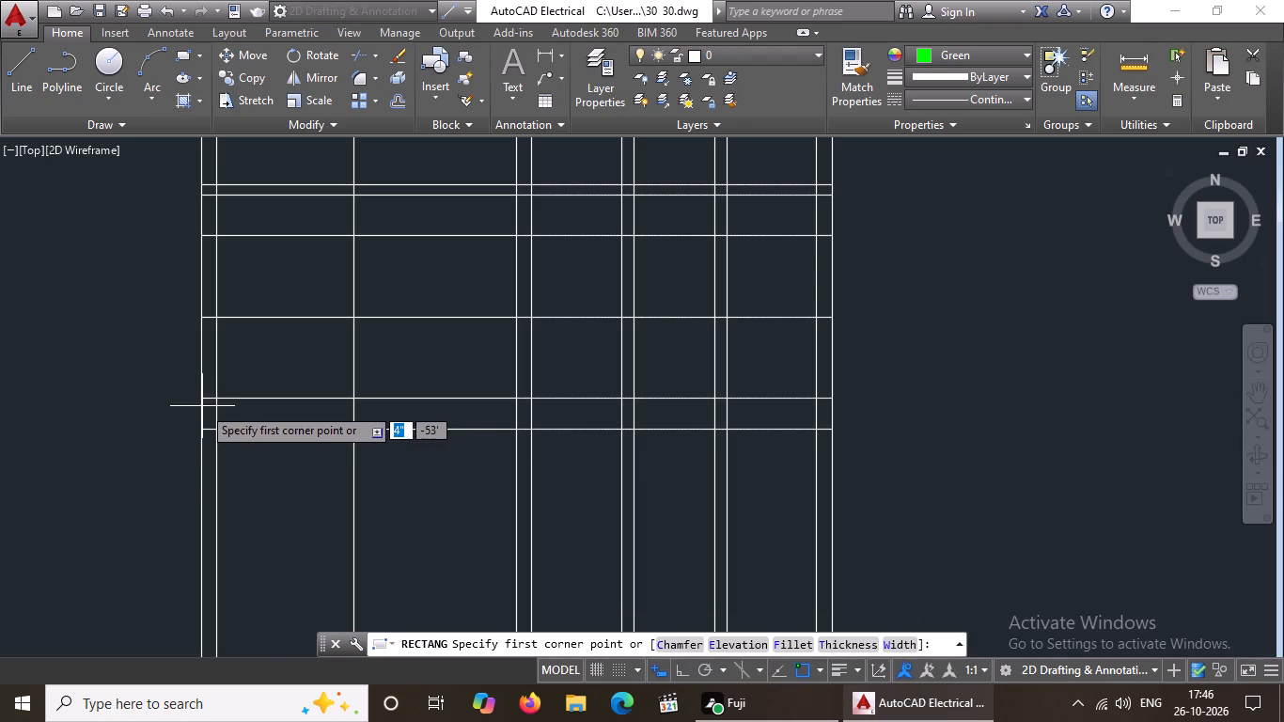
left_click(202, 398)
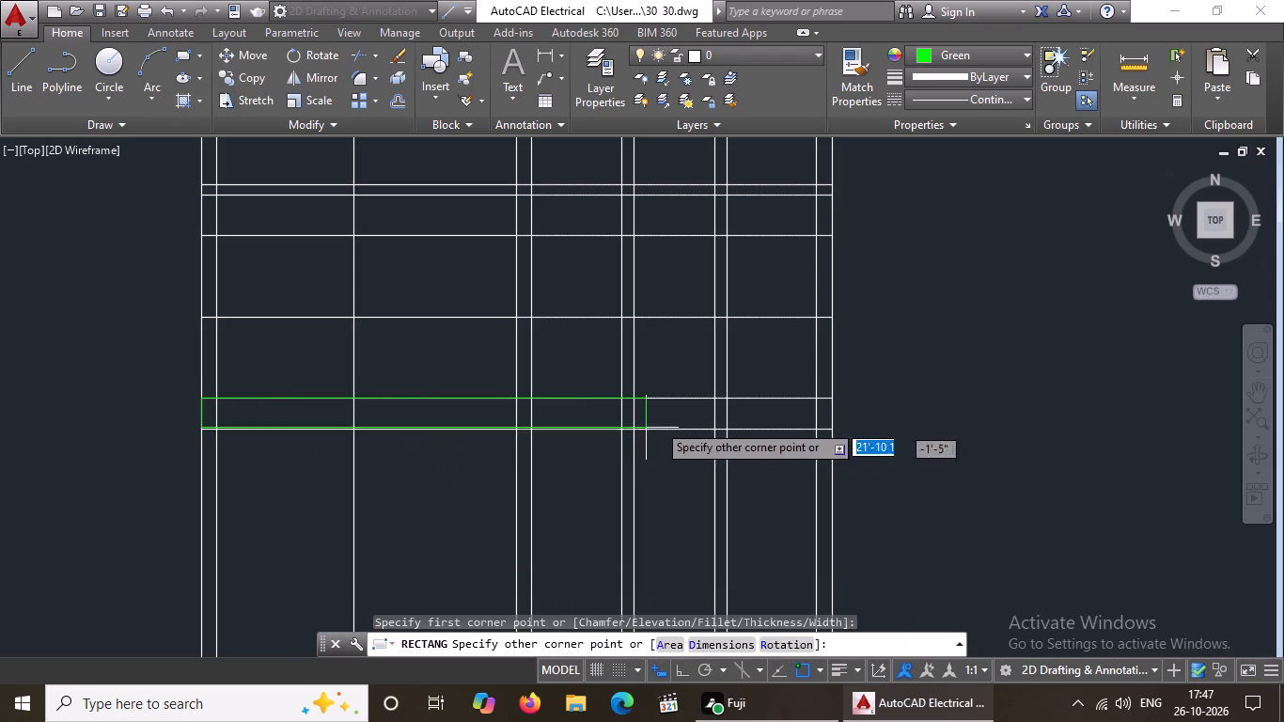
left_click(830, 433)
key("Escape")
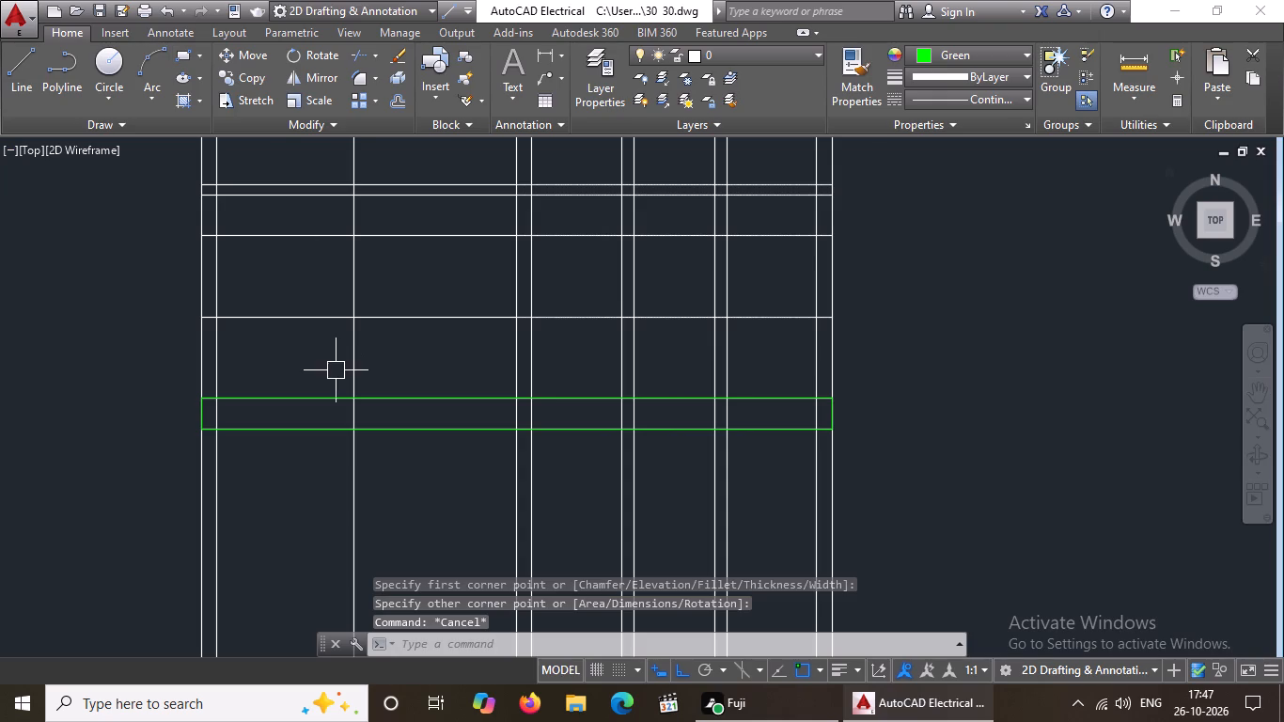
Draw a full-width wall rectangle from the plinth top up to the lower line of the 6" pair.
scroll(336, 370, "down", 2)
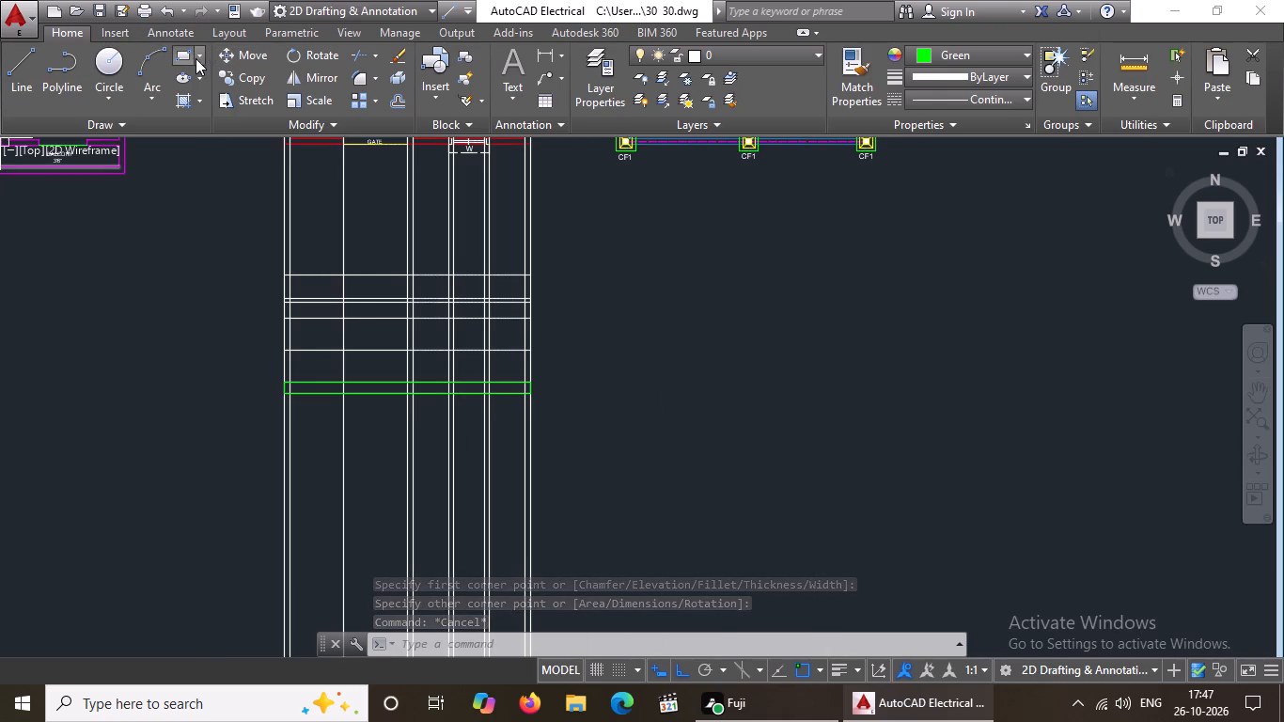
left_click(174, 52)
scroll(295, 294, "up", 2)
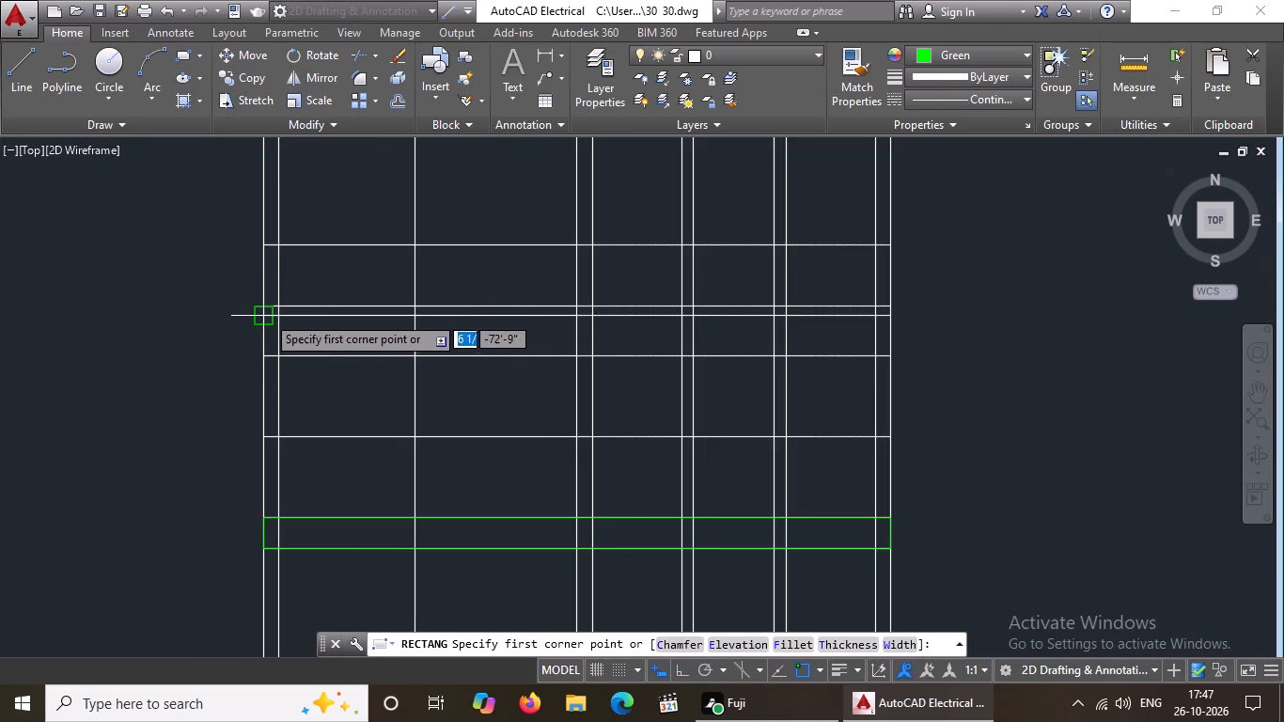
left_click(265, 317)
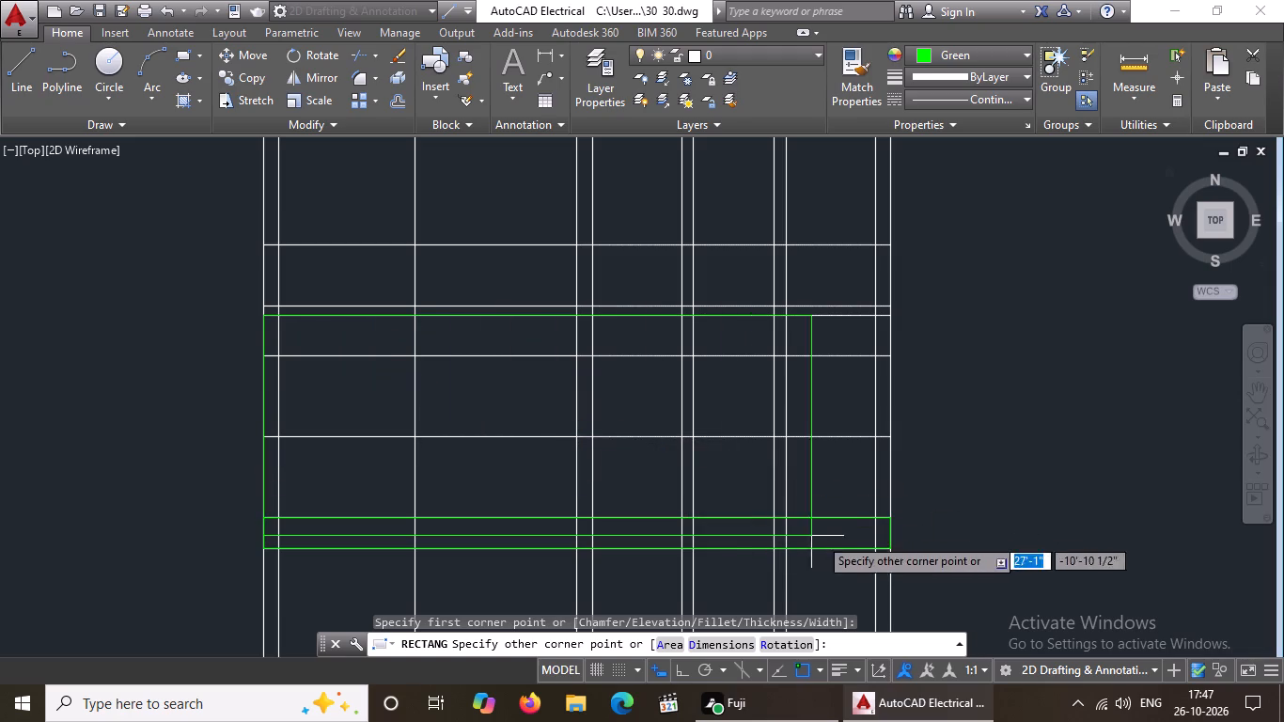
left_click(891, 518)
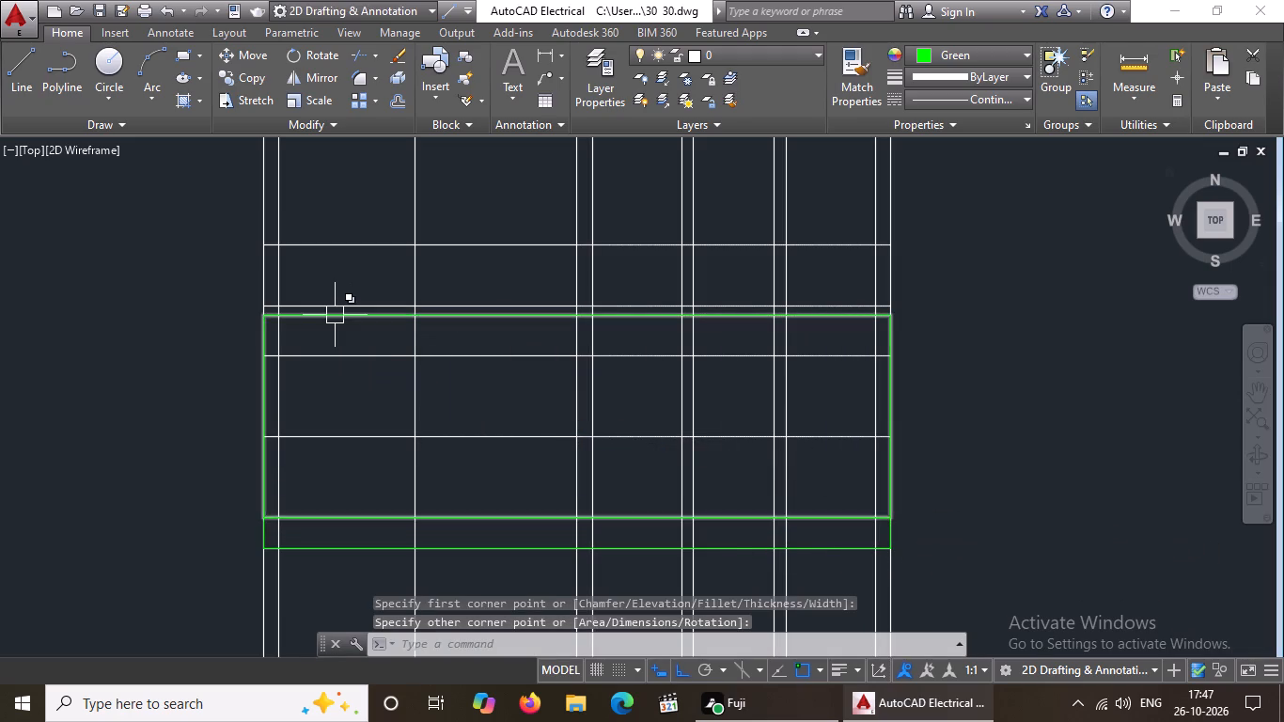
key("Escape")
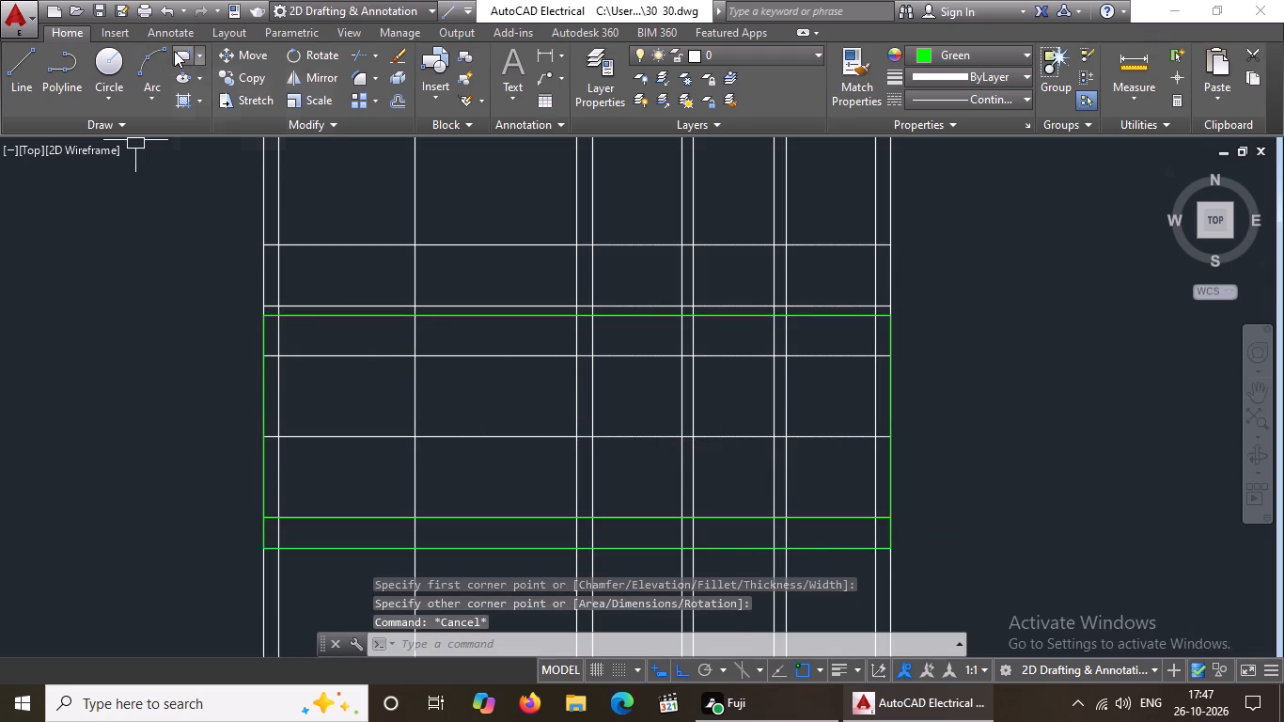
Draw a full-width rectangle over the 6" slab band directly above the wall rectangle.
left_click(177, 51)
scroll(313, 367, "up", 2)
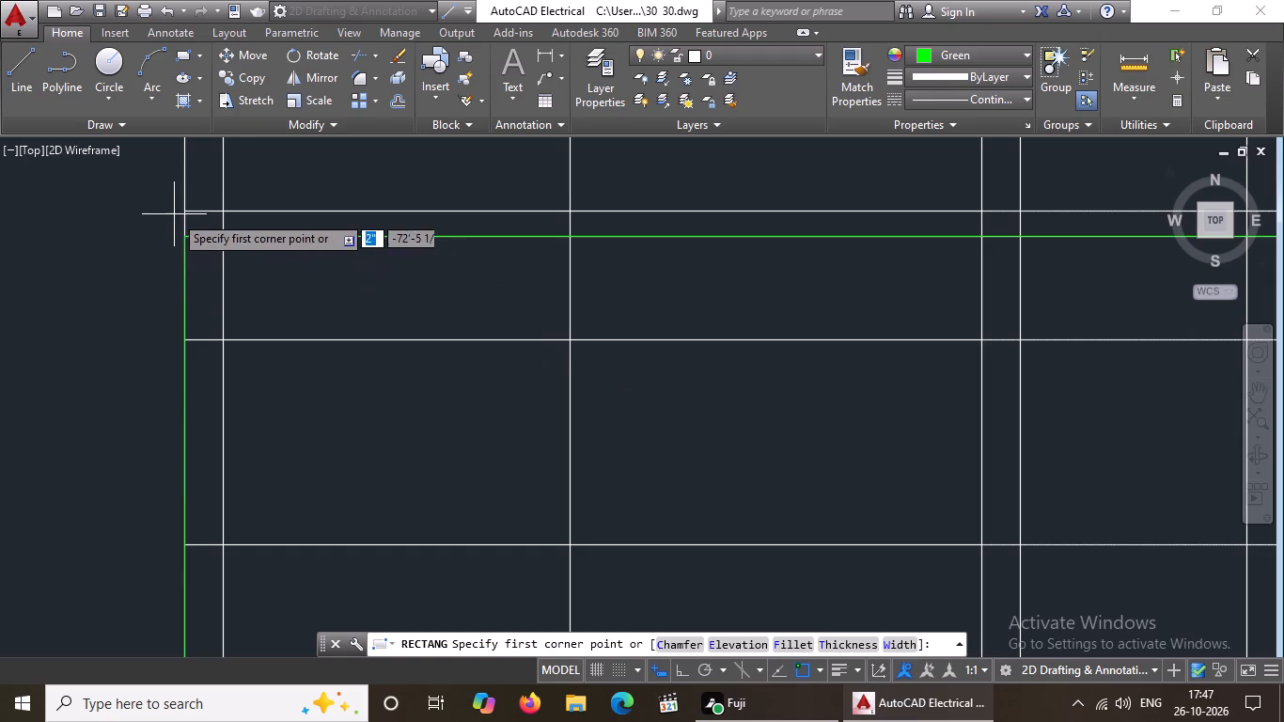
left_click(182, 211)
scroll(392, 246, "down", 3)
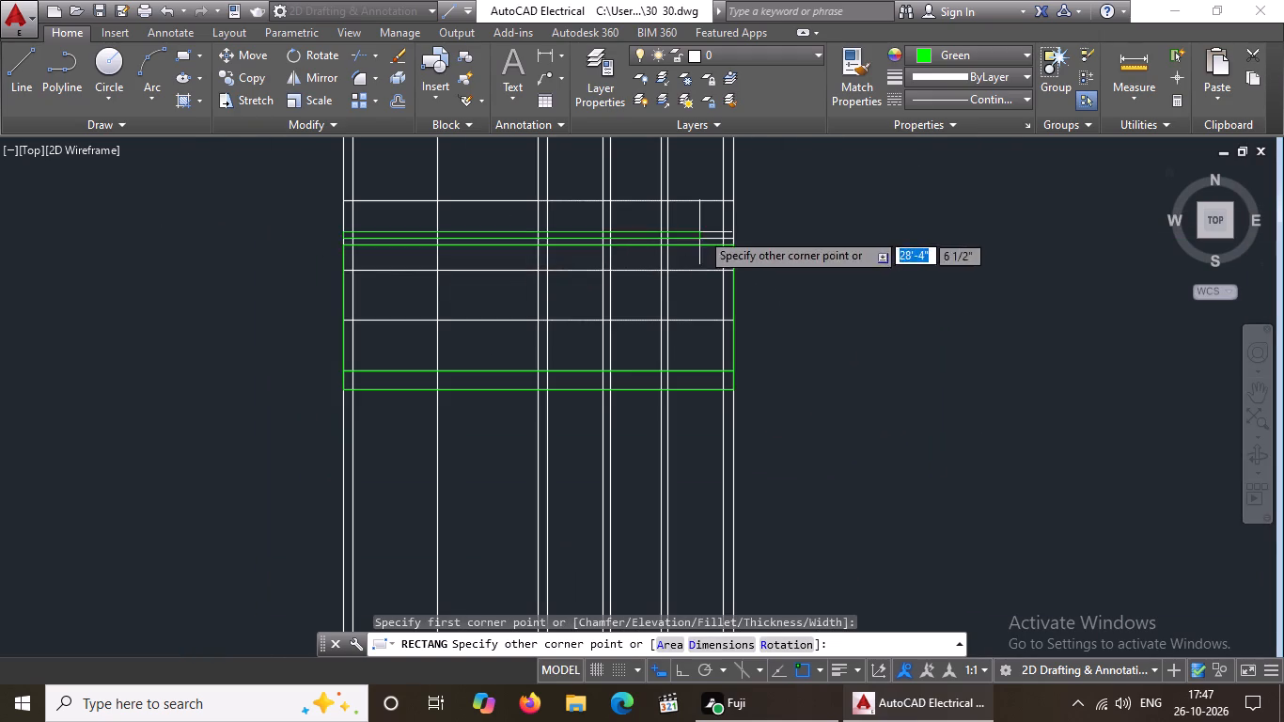
scroll(730, 246, "up", 2)
left_click_drag(738, 242, 749, 245)
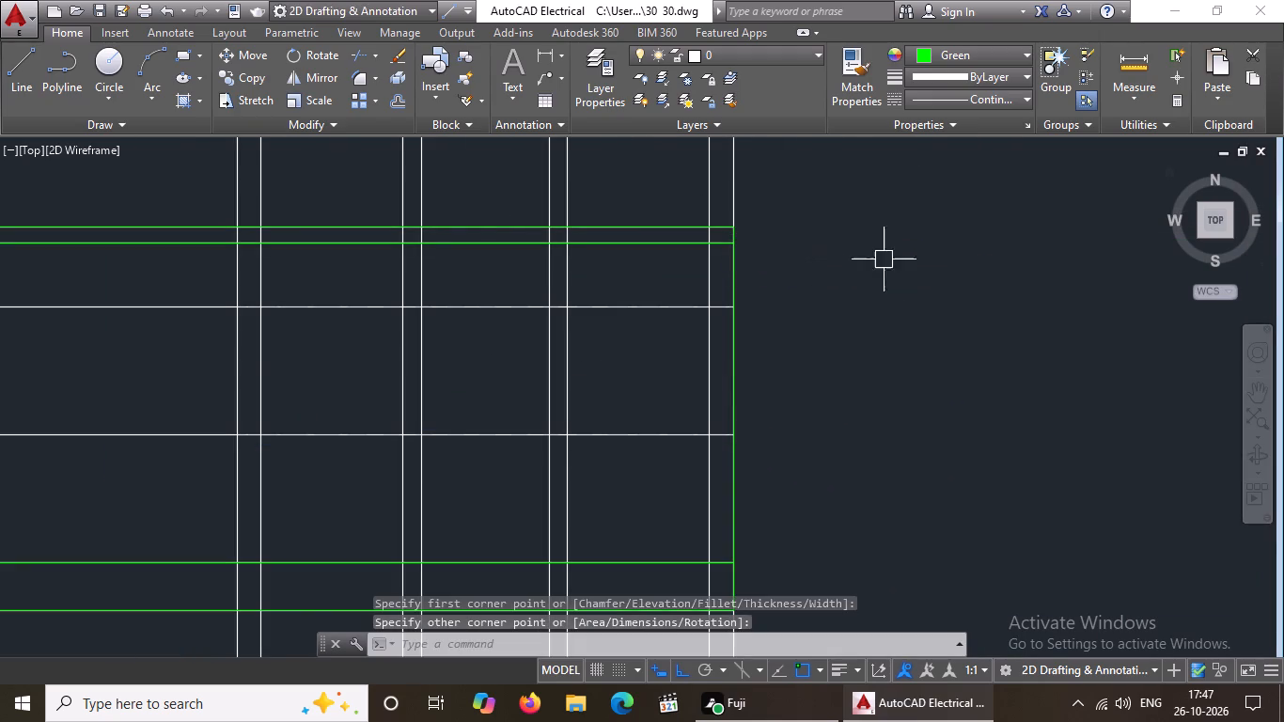
scroll(880, 260, "down", 3)
key("Escape")
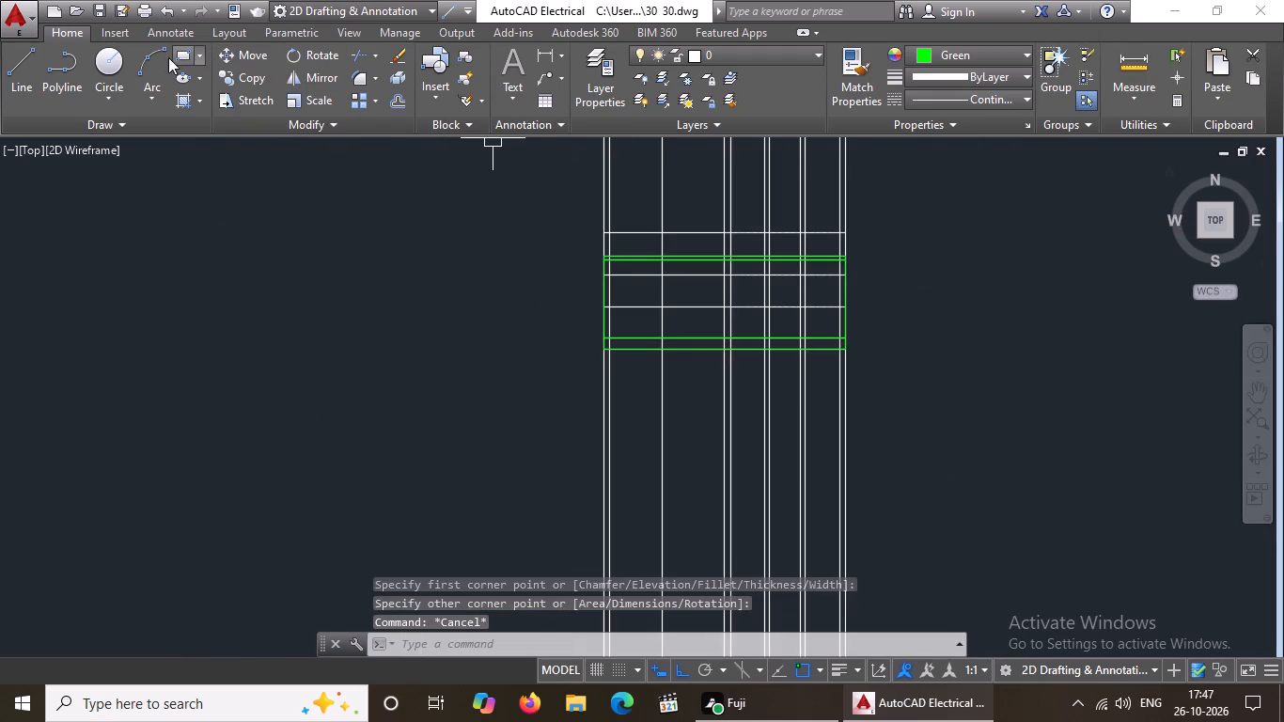
Draw a full-width rectangle over the 3' band between the slab top and the topmost level line.
left_click(181, 49)
scroll(660, 179, "up", 2)
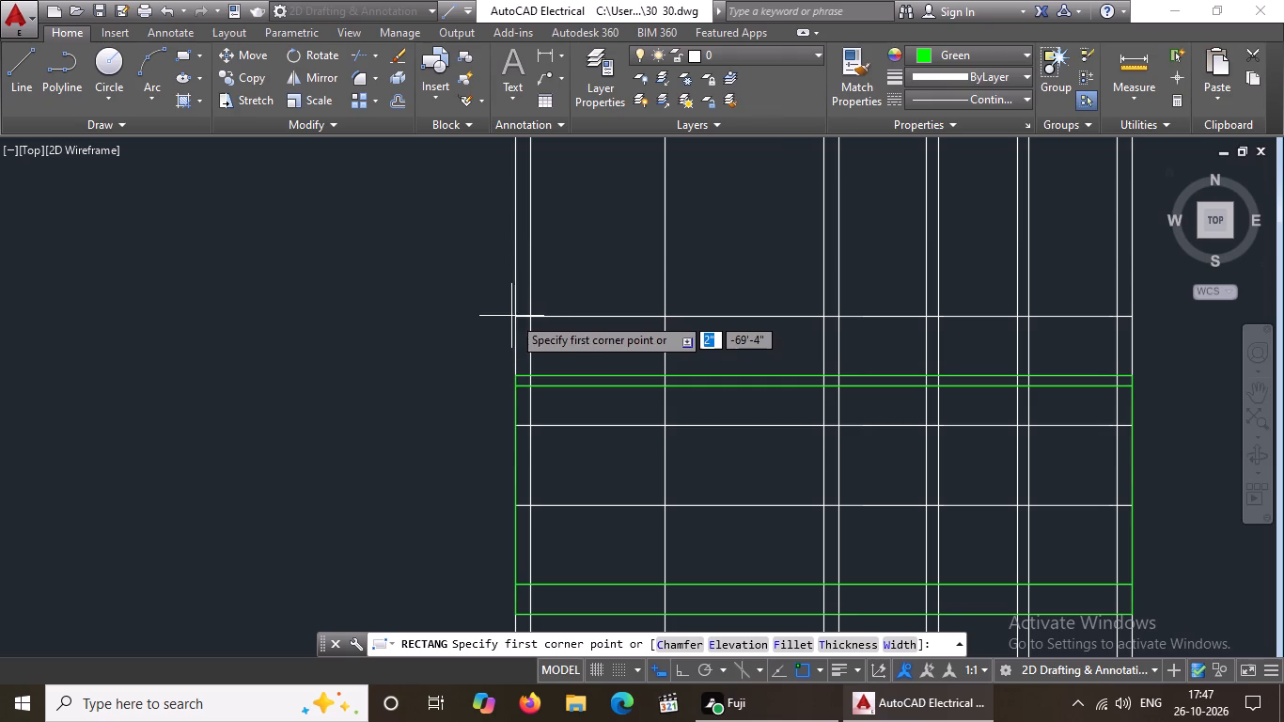
left_click(519, 317)
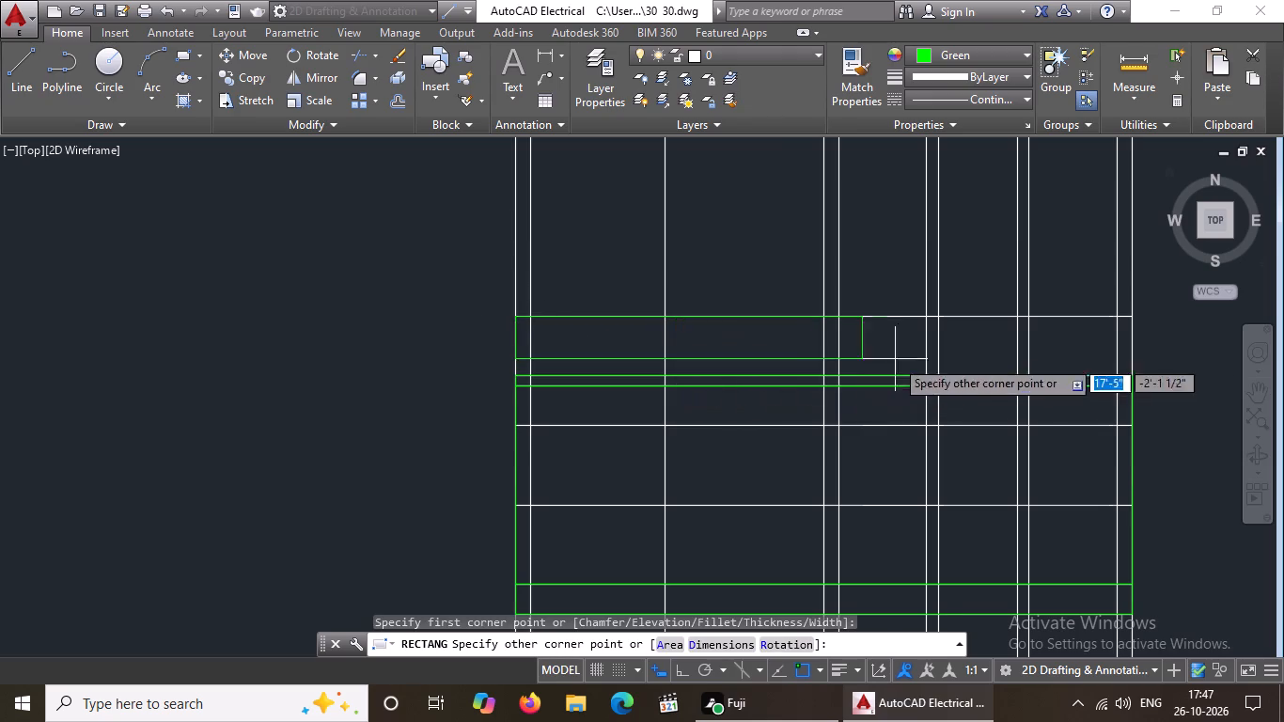
scroll(1061, 363, "up", 3)
scroll(1132, 385, "down", 5)
scroll(1198, 399, "up", 3)
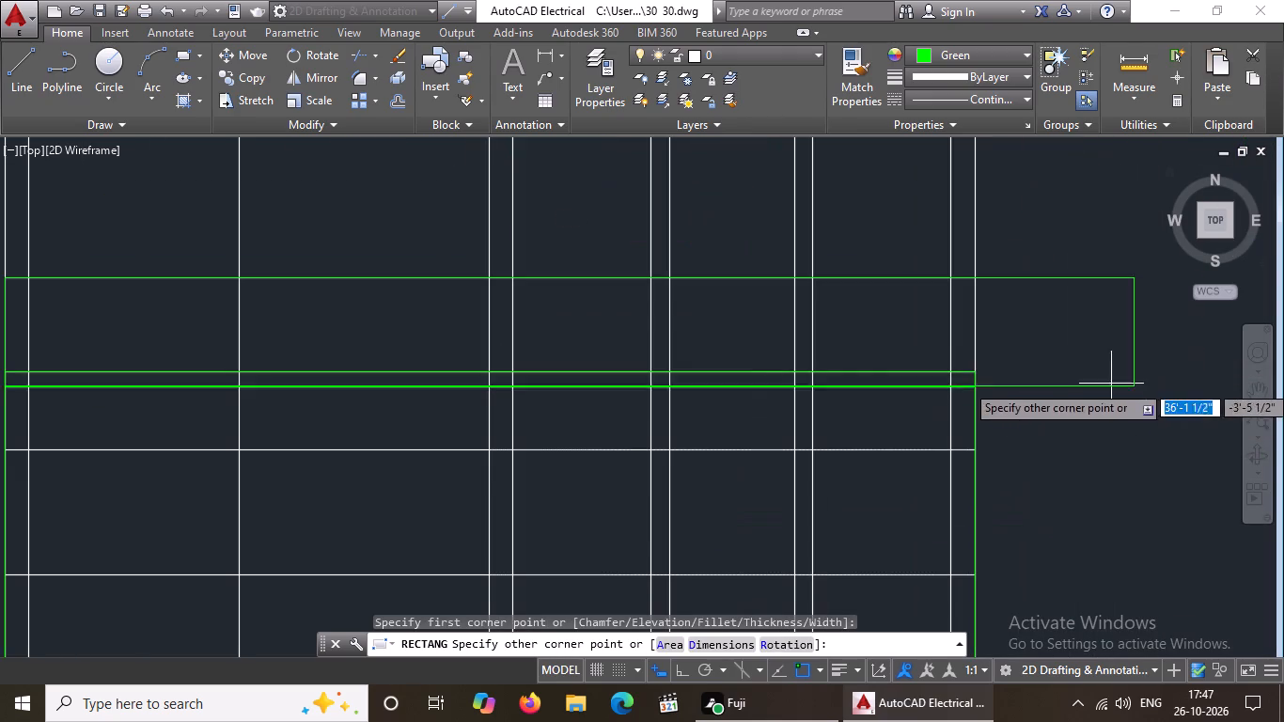
left_click_drag(975, 371, 984, 373)
scroll(1036, 376, "down", 5)
key("Escape")
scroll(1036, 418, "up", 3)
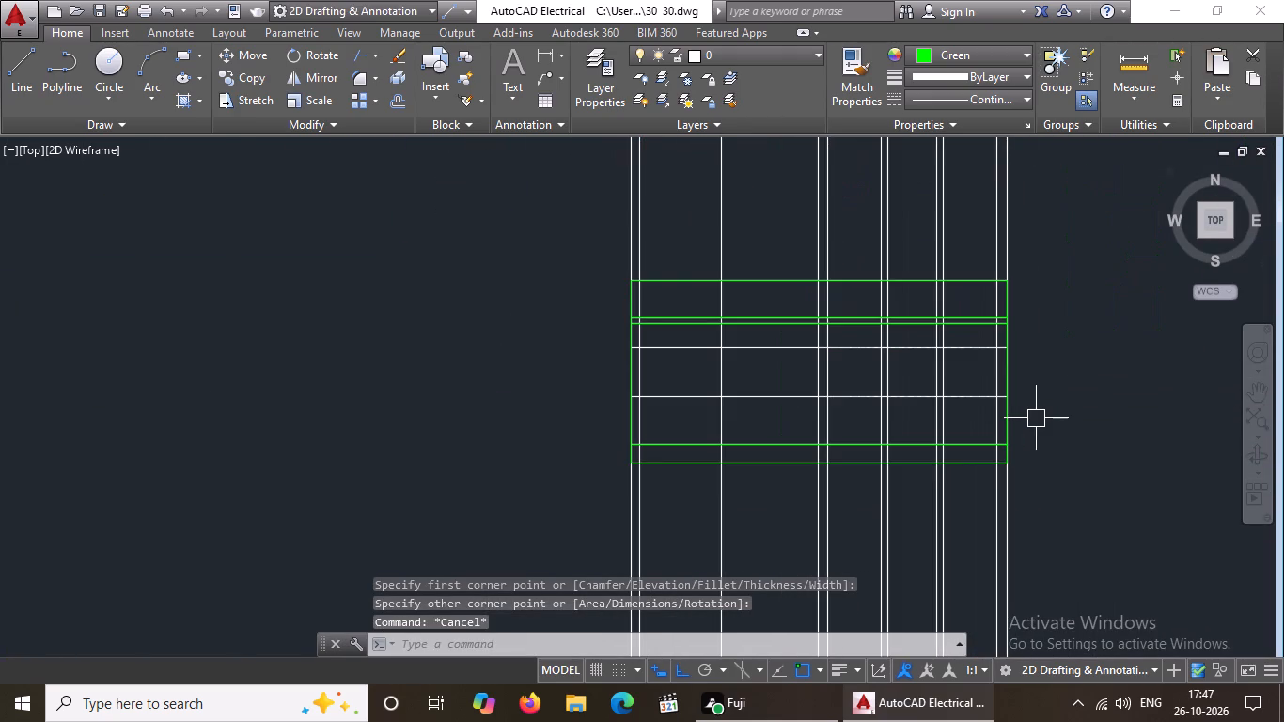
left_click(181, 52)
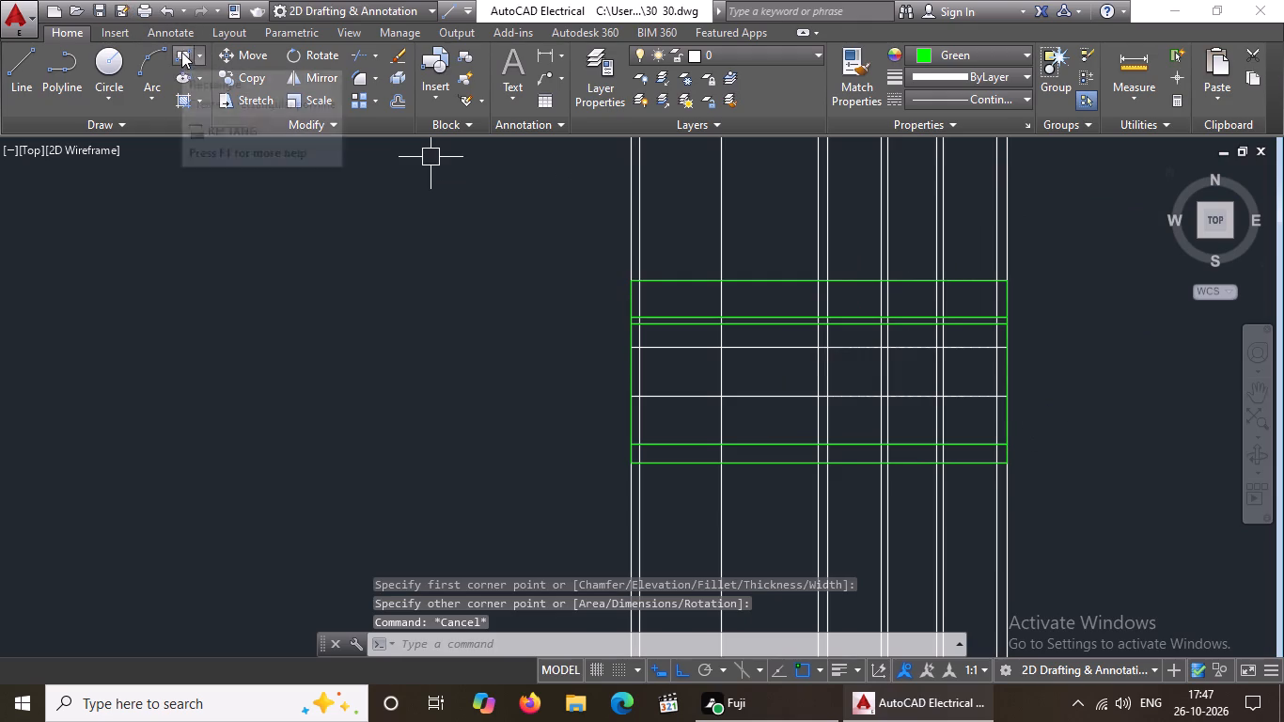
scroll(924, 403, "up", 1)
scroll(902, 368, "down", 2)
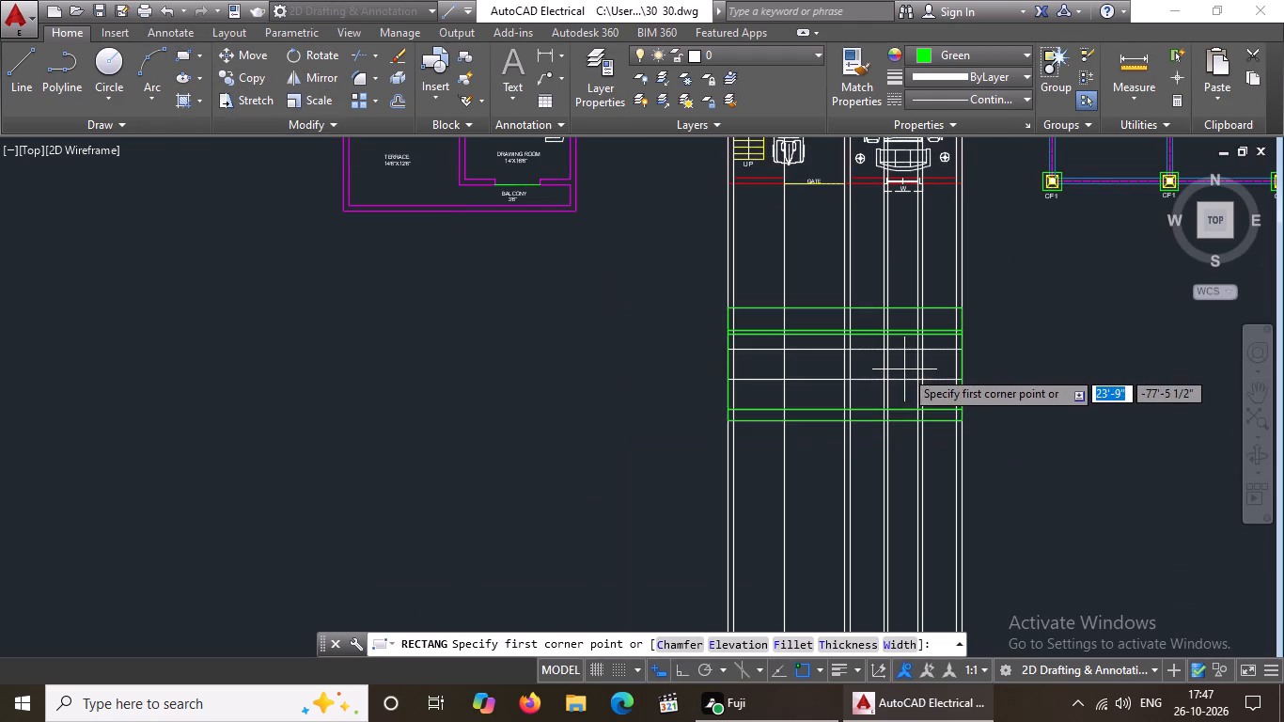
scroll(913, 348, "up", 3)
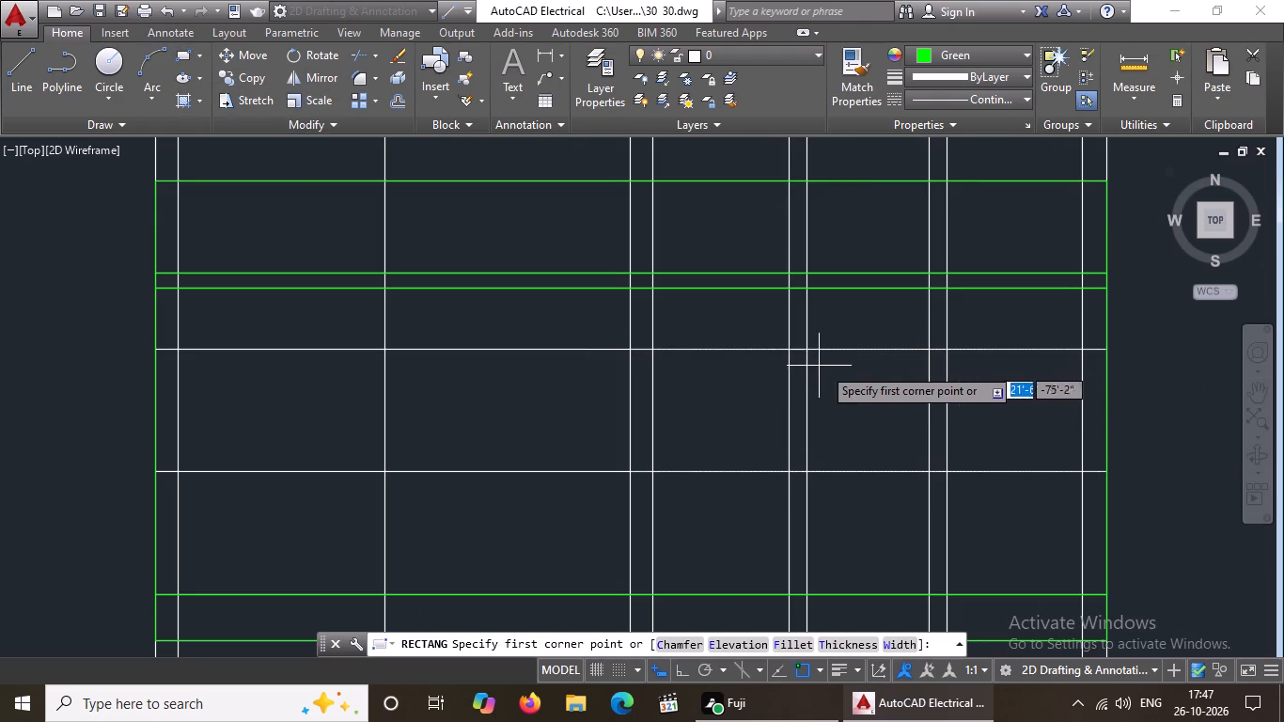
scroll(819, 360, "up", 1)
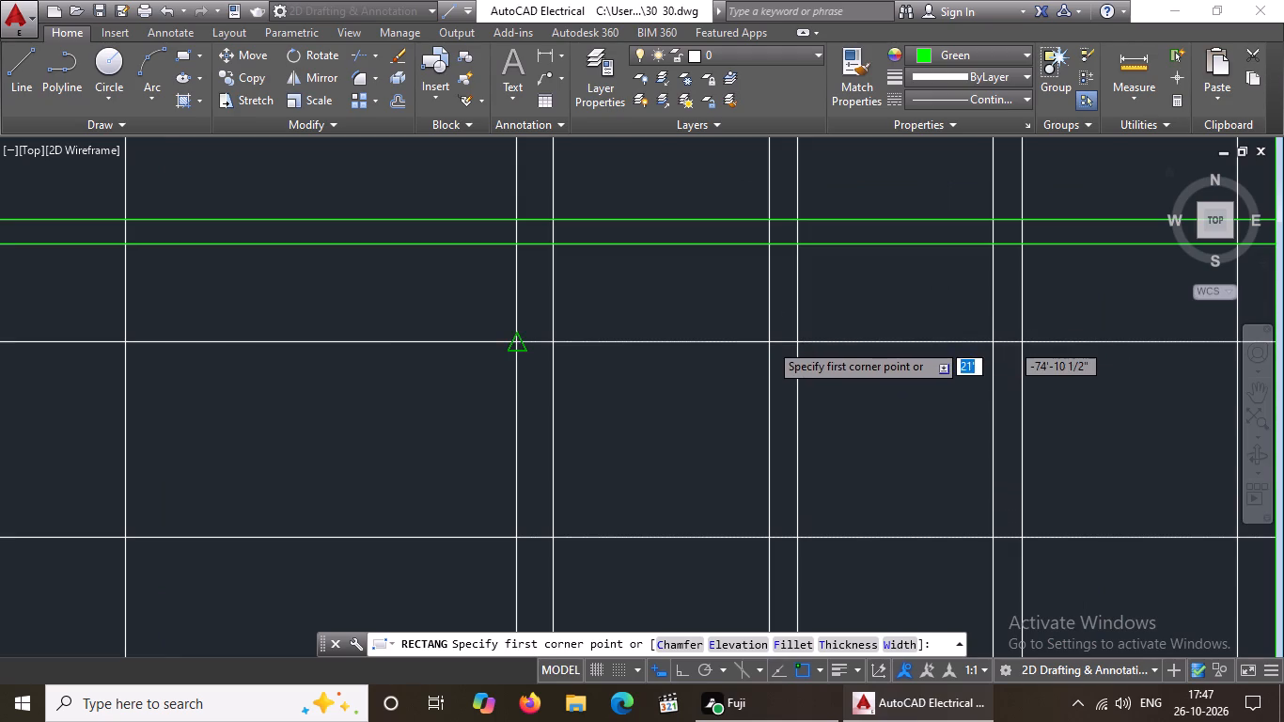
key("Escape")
Enable all object snap modes in the drafting settings.
type("OS")
key("Return")
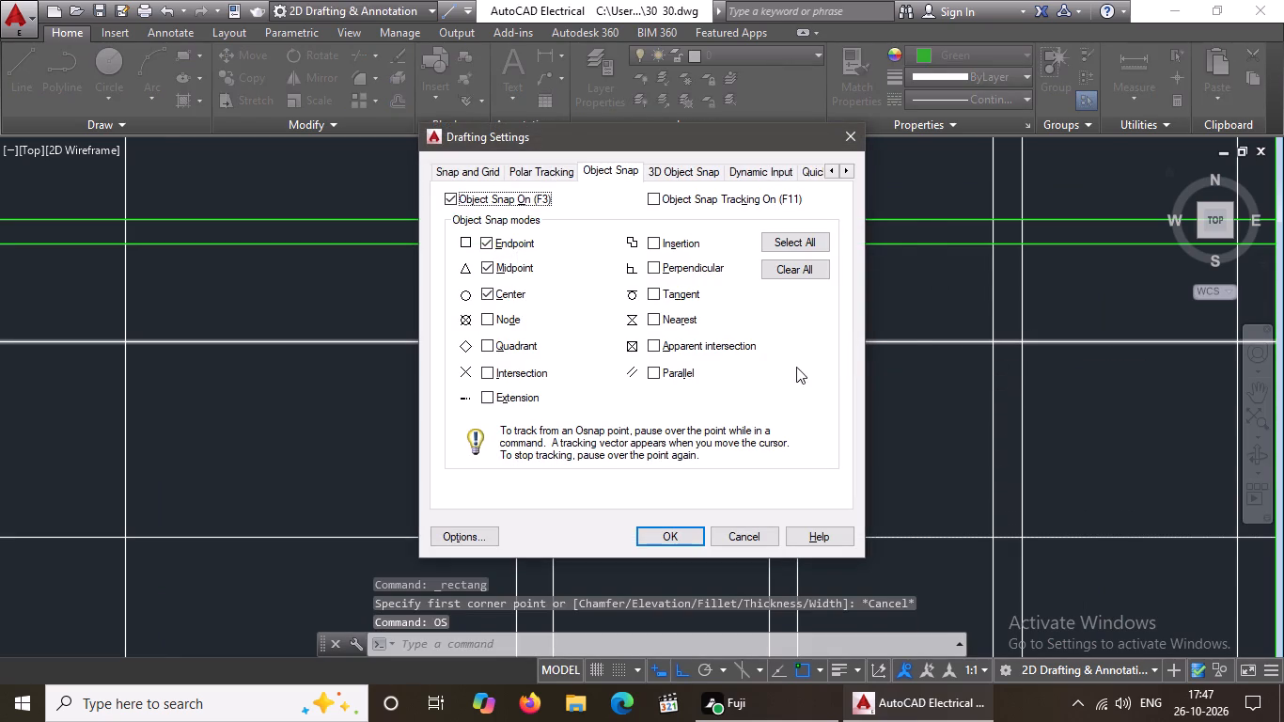
left_click(801, 234)
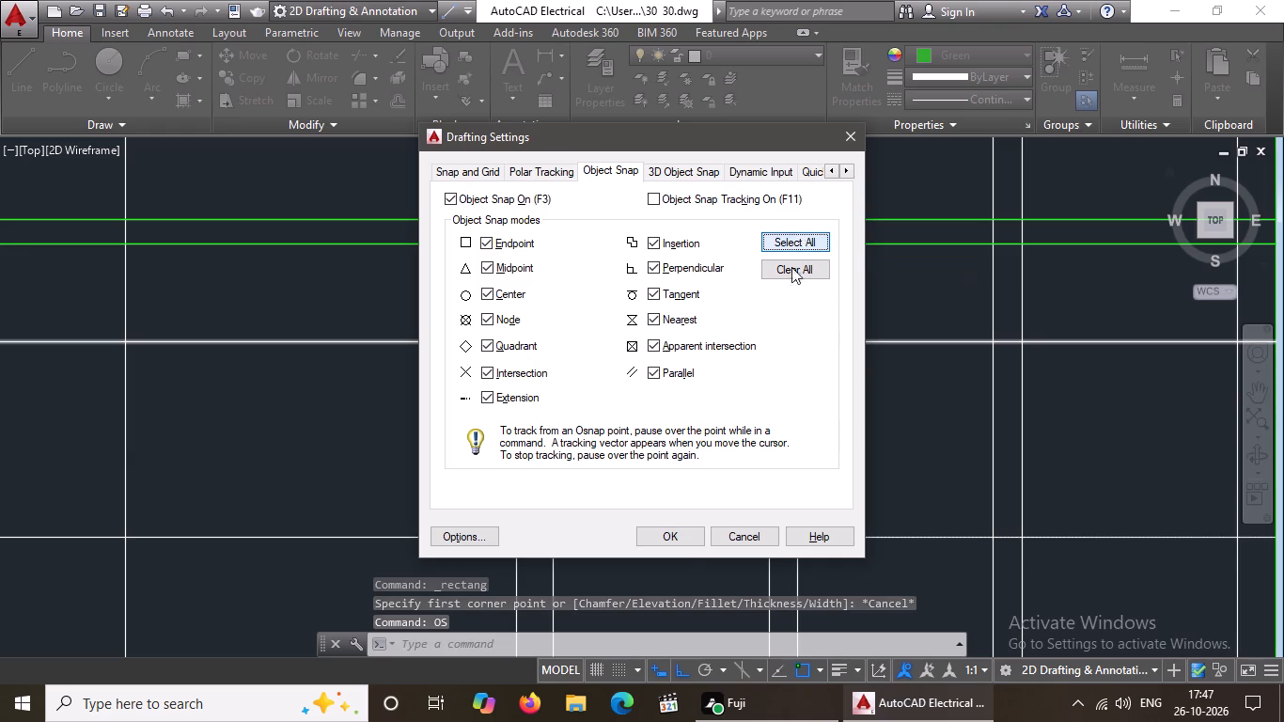
left_click(673, 531)
Draw the window rectangle, about 5' wide and 4' high, between the outer window projection lines and the two white level lines.
scroll(589, 449, "down", 3)
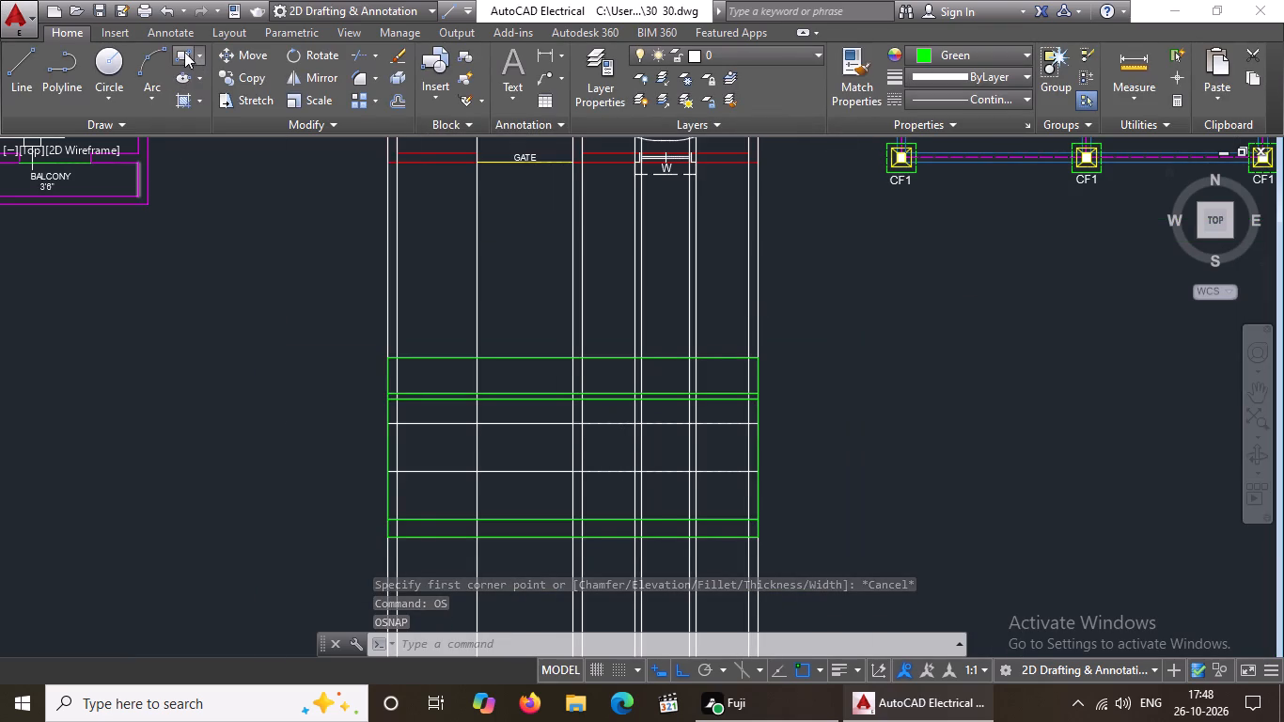
type("REC")
key("space")
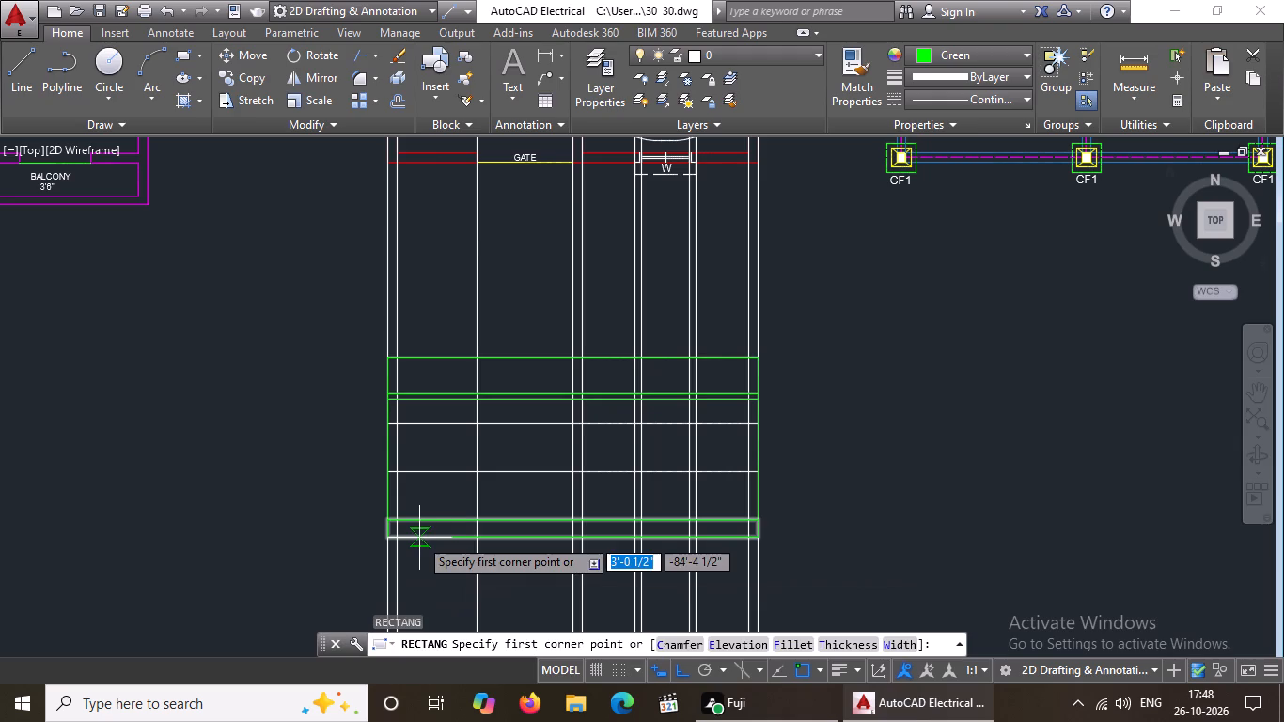
scroll(601, 426, "up", 3)
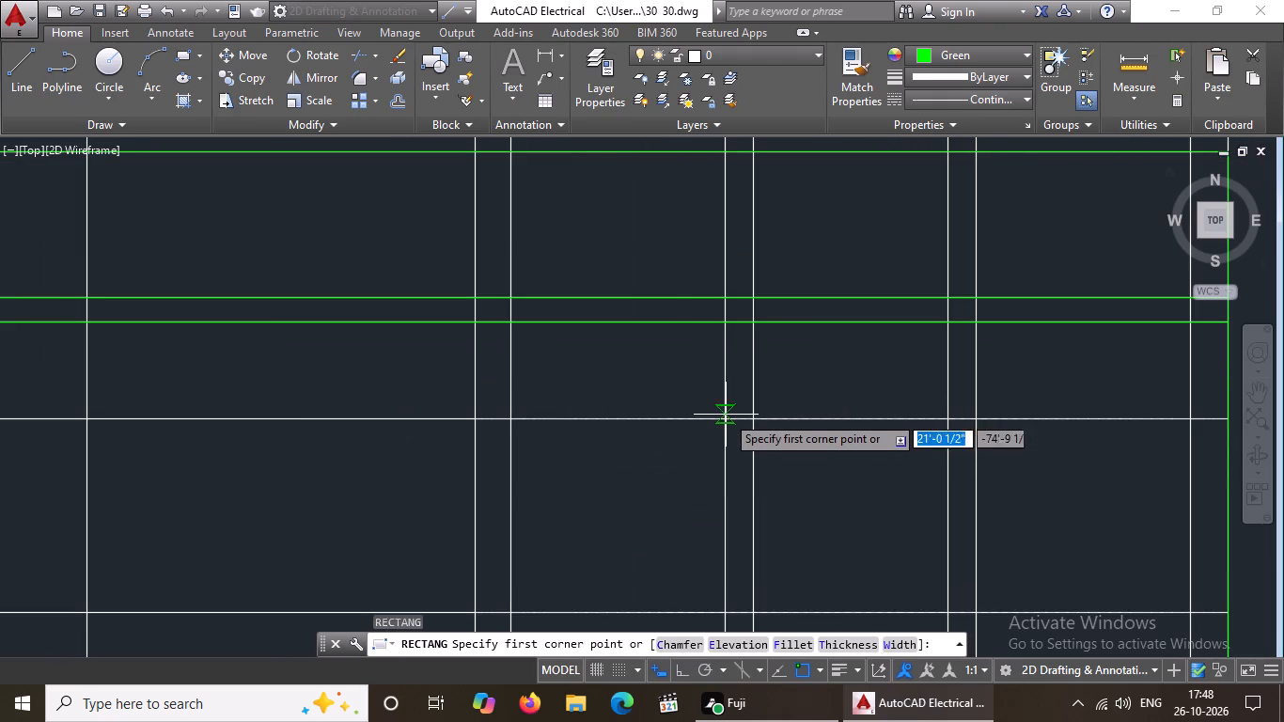
left_click(730, 419)
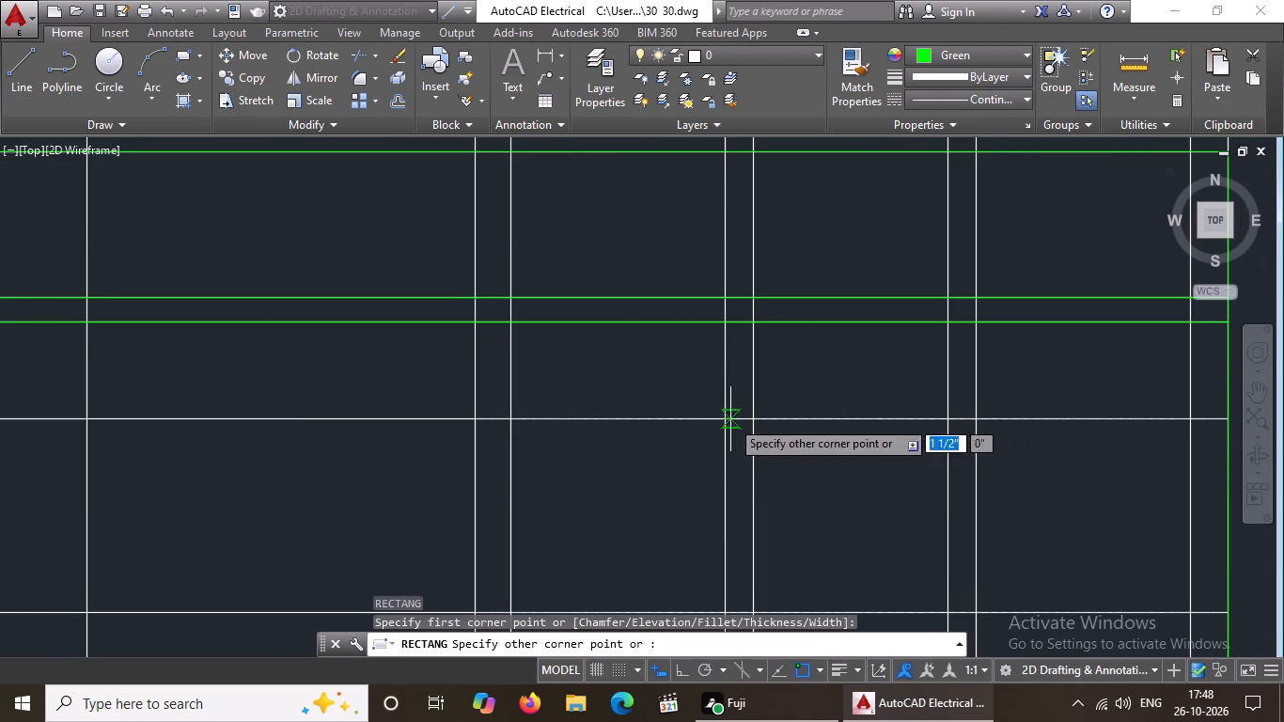
scroll(842, 483, "down", 3)
scroll(876, 507, "up", 4)
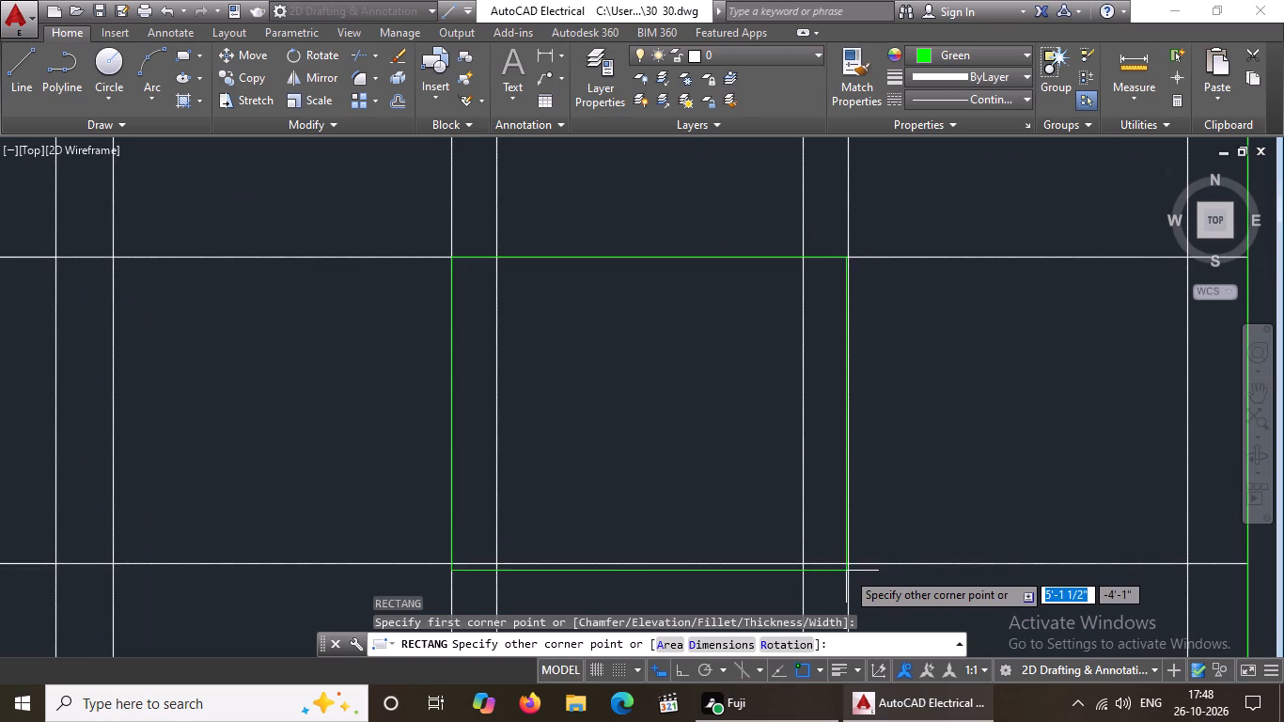
left_click(849, 563)
scroll(892, 484, "down", 3)
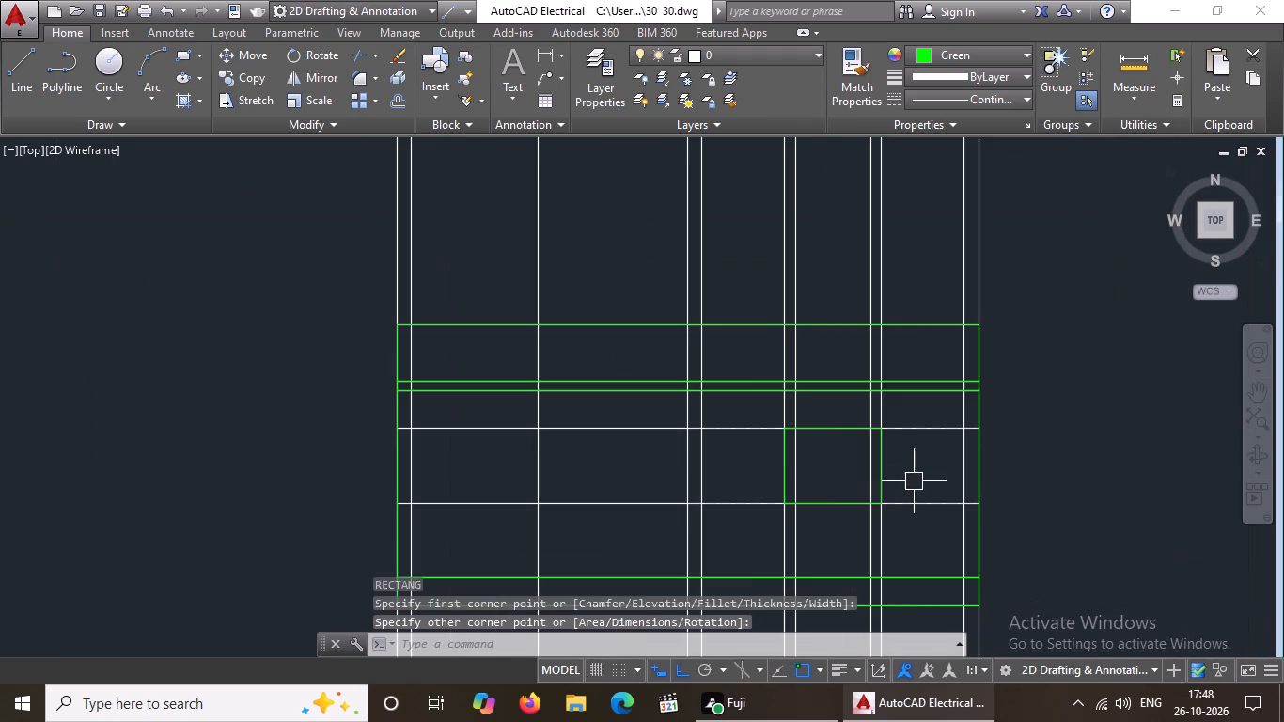
key("Escape")
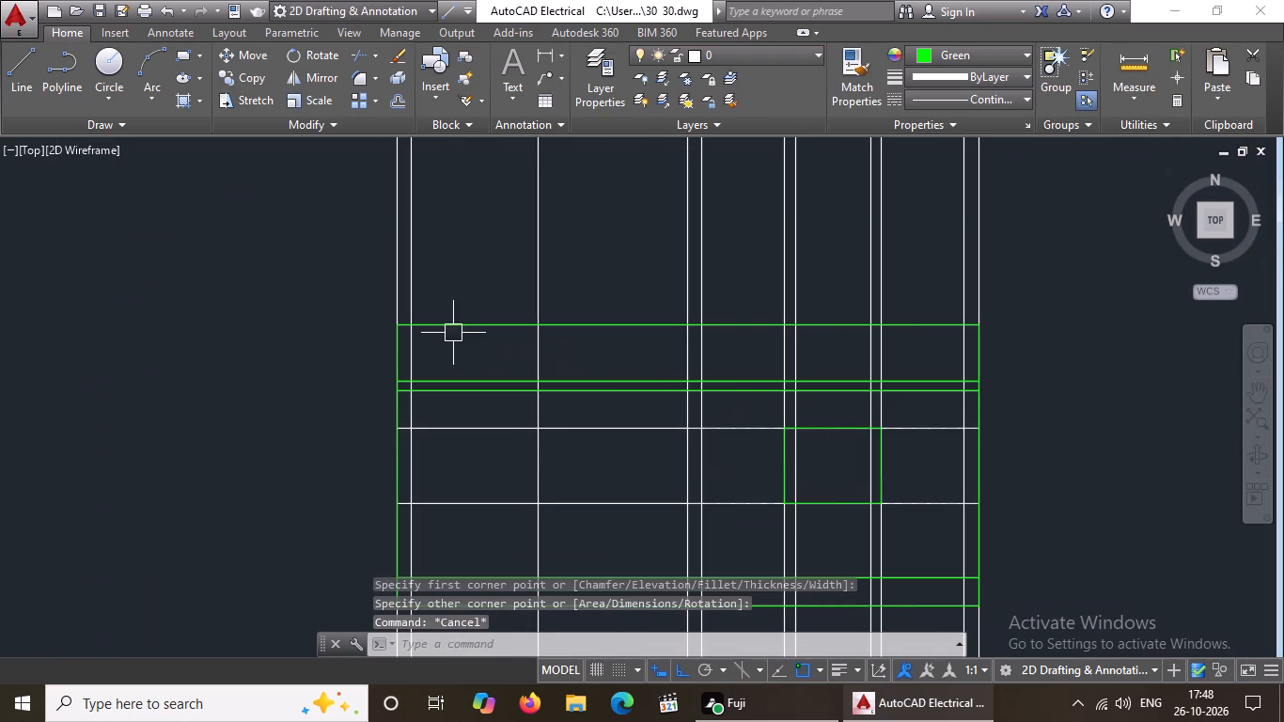
Draw the gate opening rectangle between the gate's projection lines, from the upper white level line down to the plinth top.
left_click(182, 51)
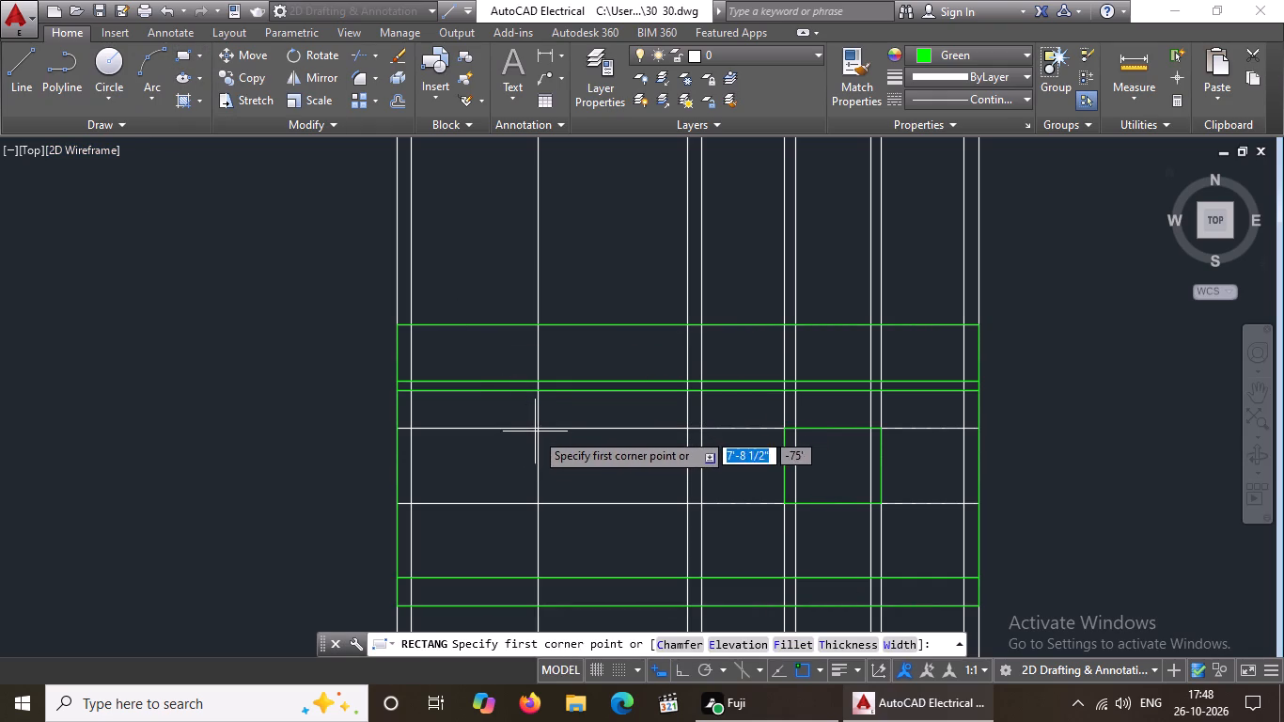
left_click(538, 427)
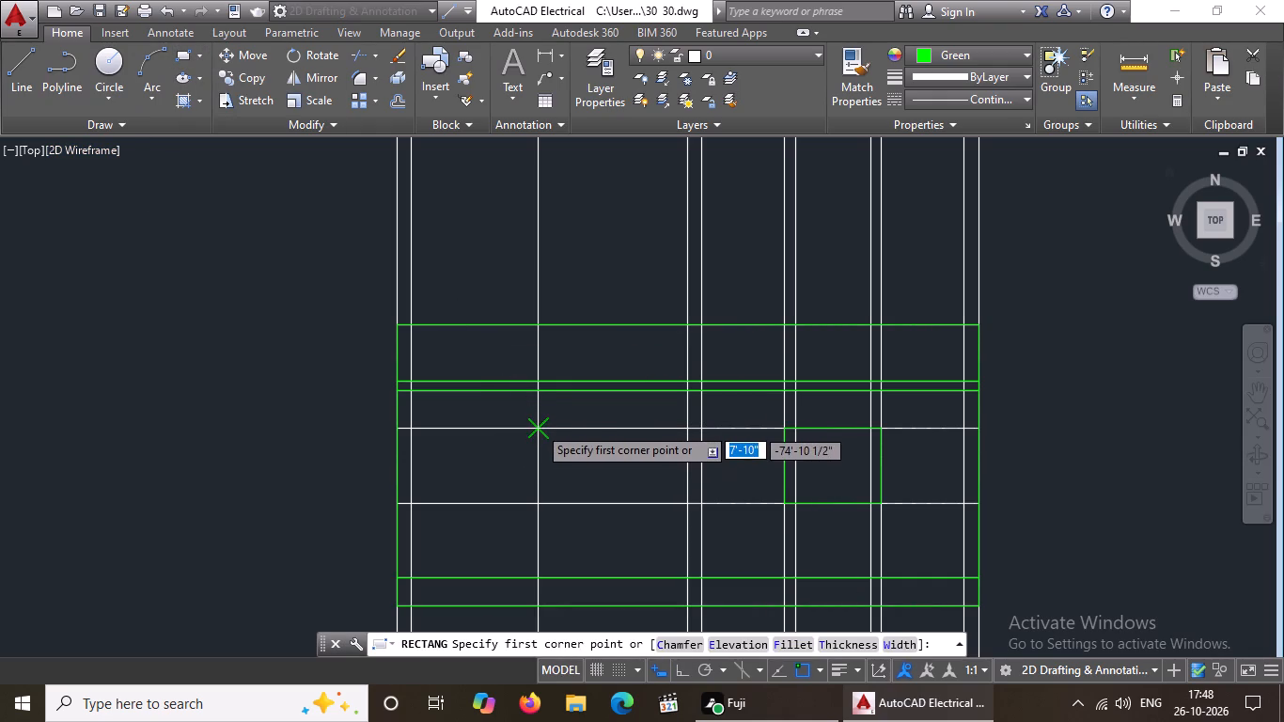
scroll(580, 470, "down", 2)
scroll(608, 505, "up", 4)
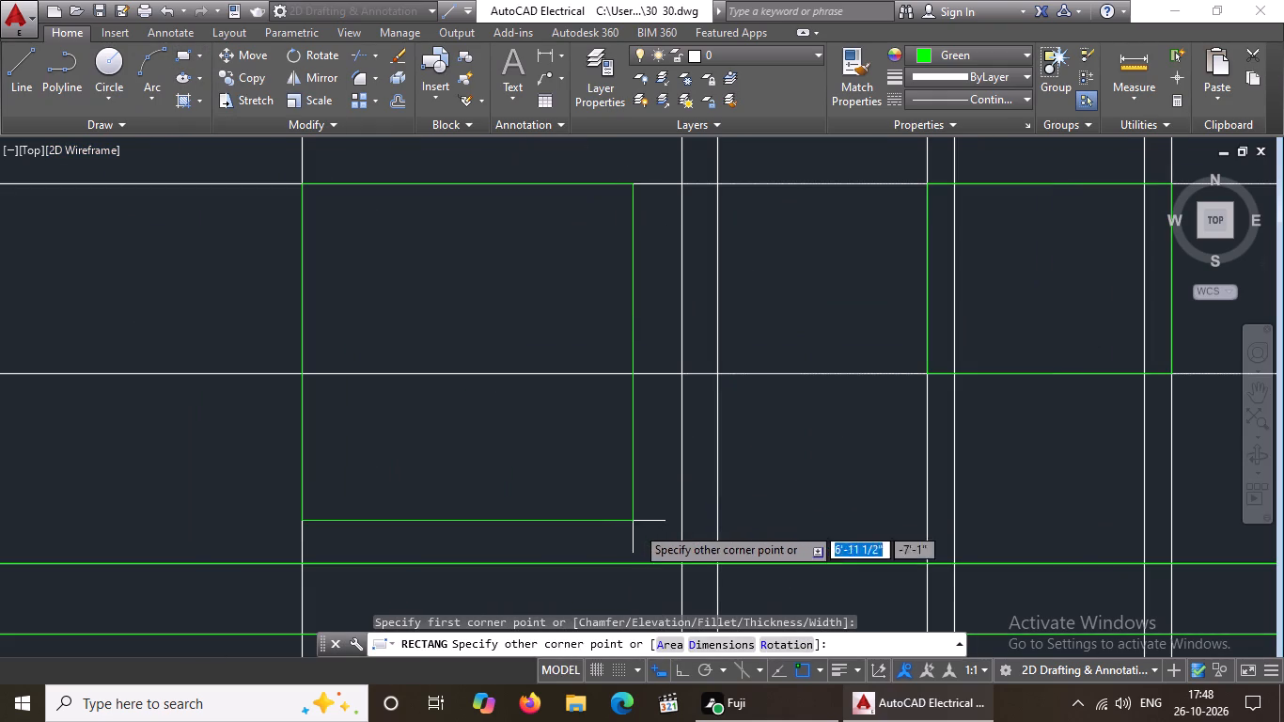
left_click(681, 565)
scroll(687, 556, "down", 6)
key("Escape")
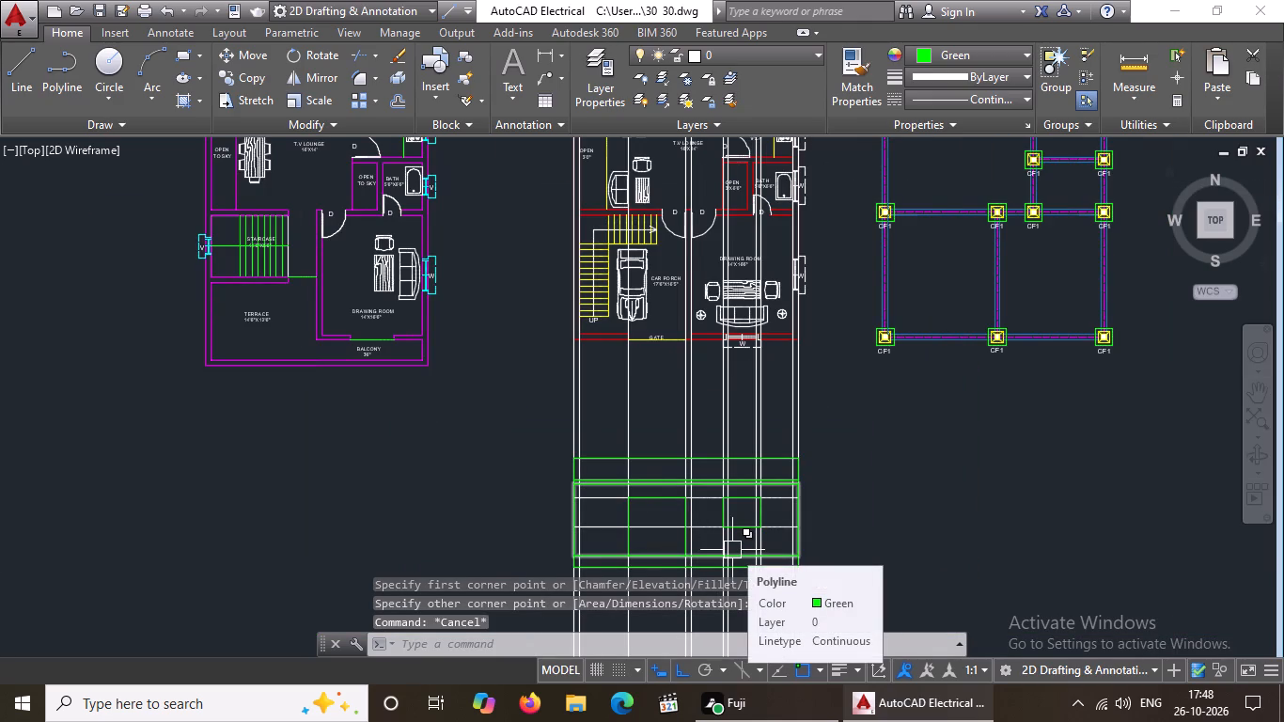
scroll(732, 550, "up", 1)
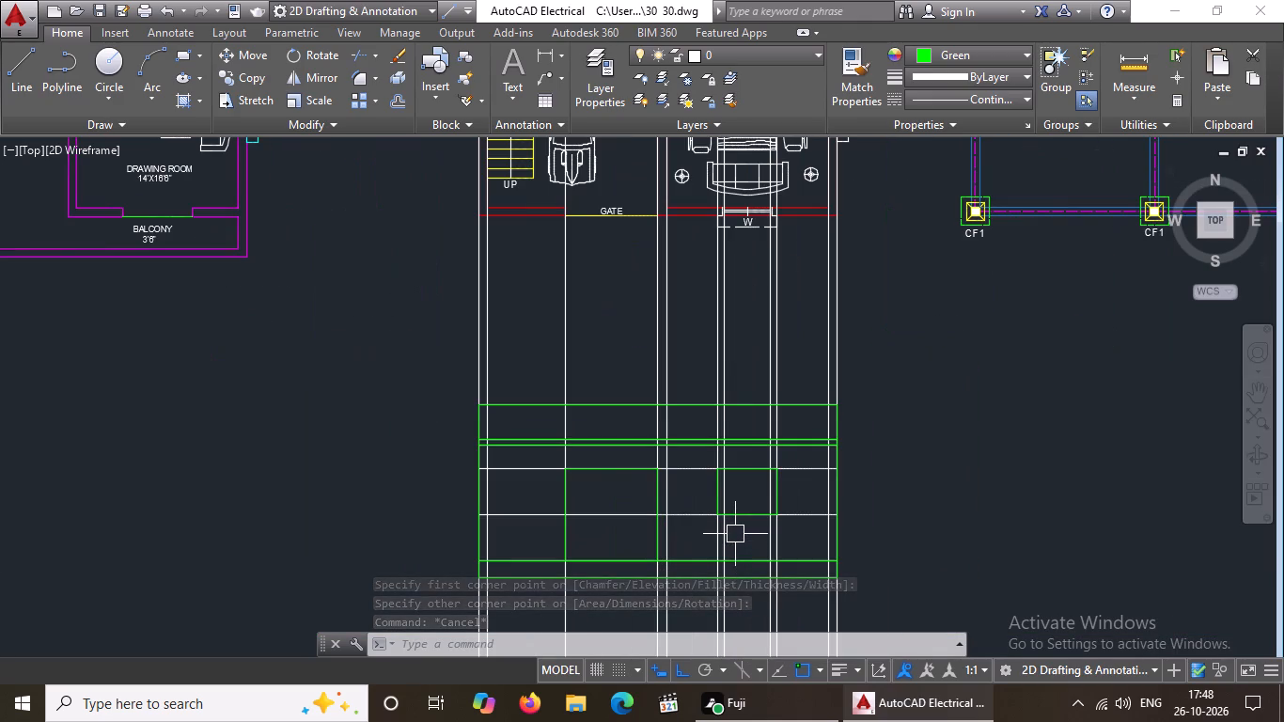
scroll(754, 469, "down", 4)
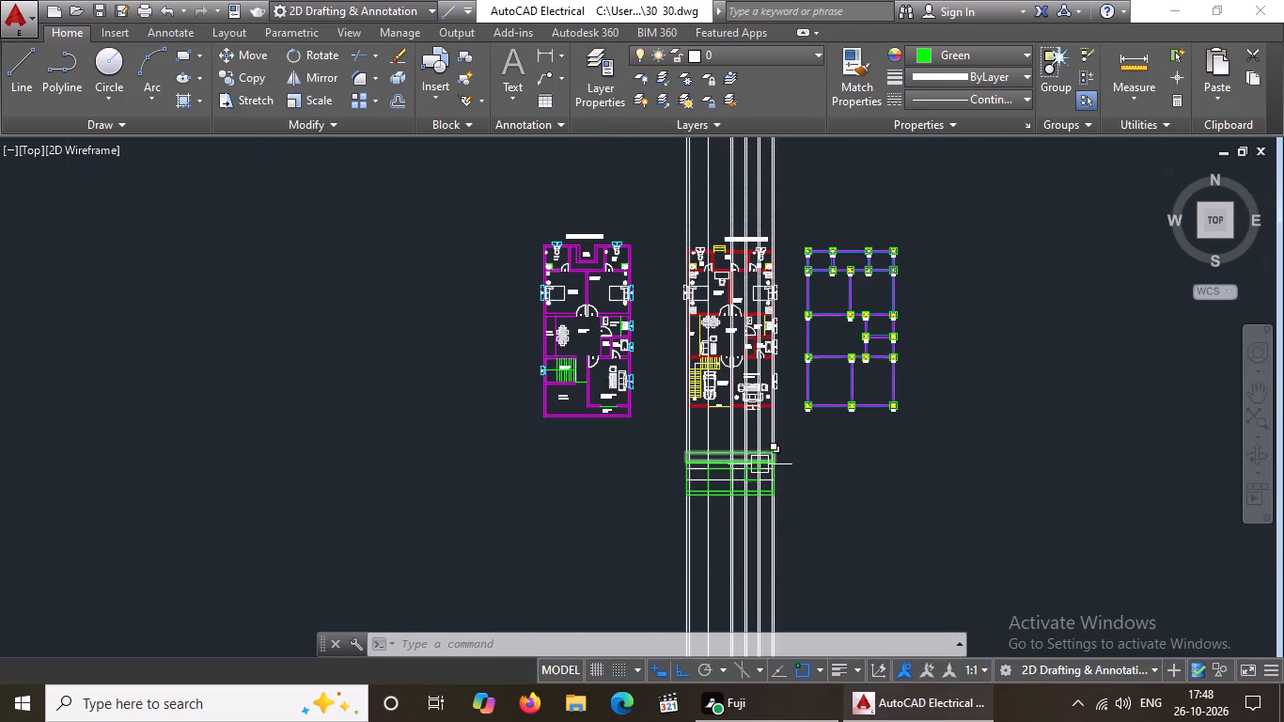
Erase the two white vertical projection lines at the right end wall of the front elevation.
scroll(792, 506, "up", 3)
scroll(608, 480, "up", 2)
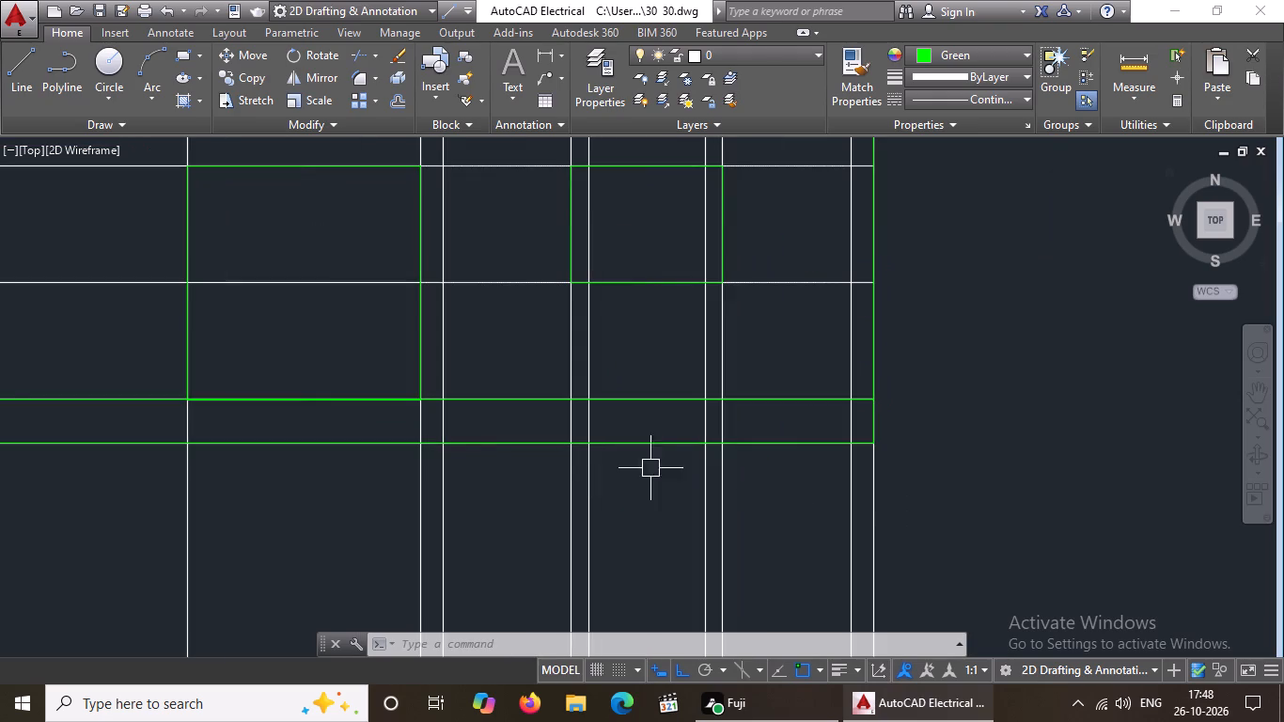
left_click(873, 508)
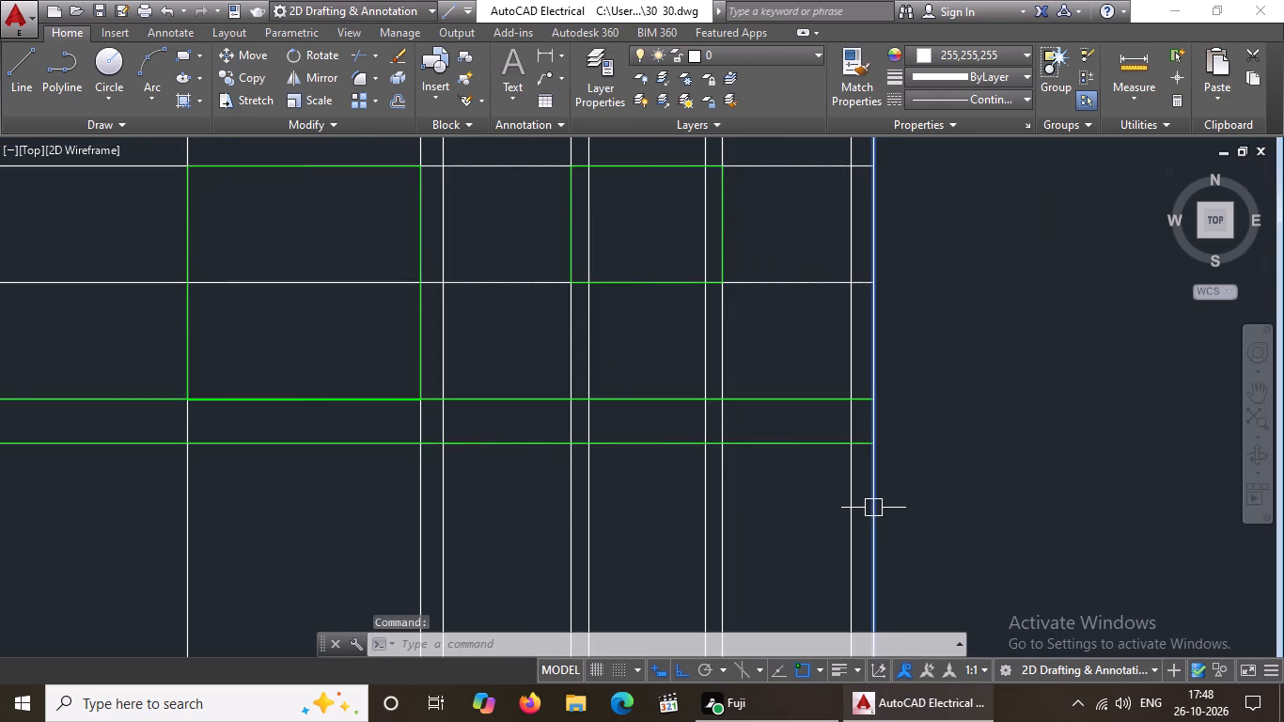
key("Delete")
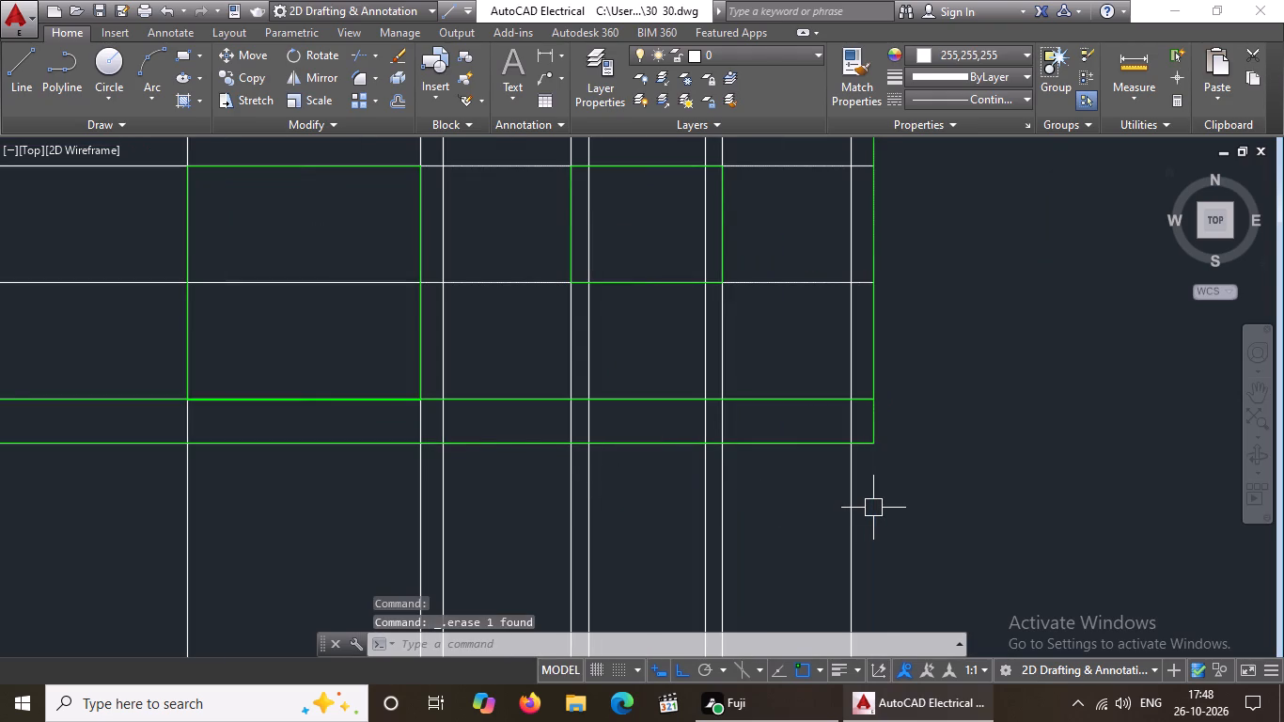
left_click(850, 498)
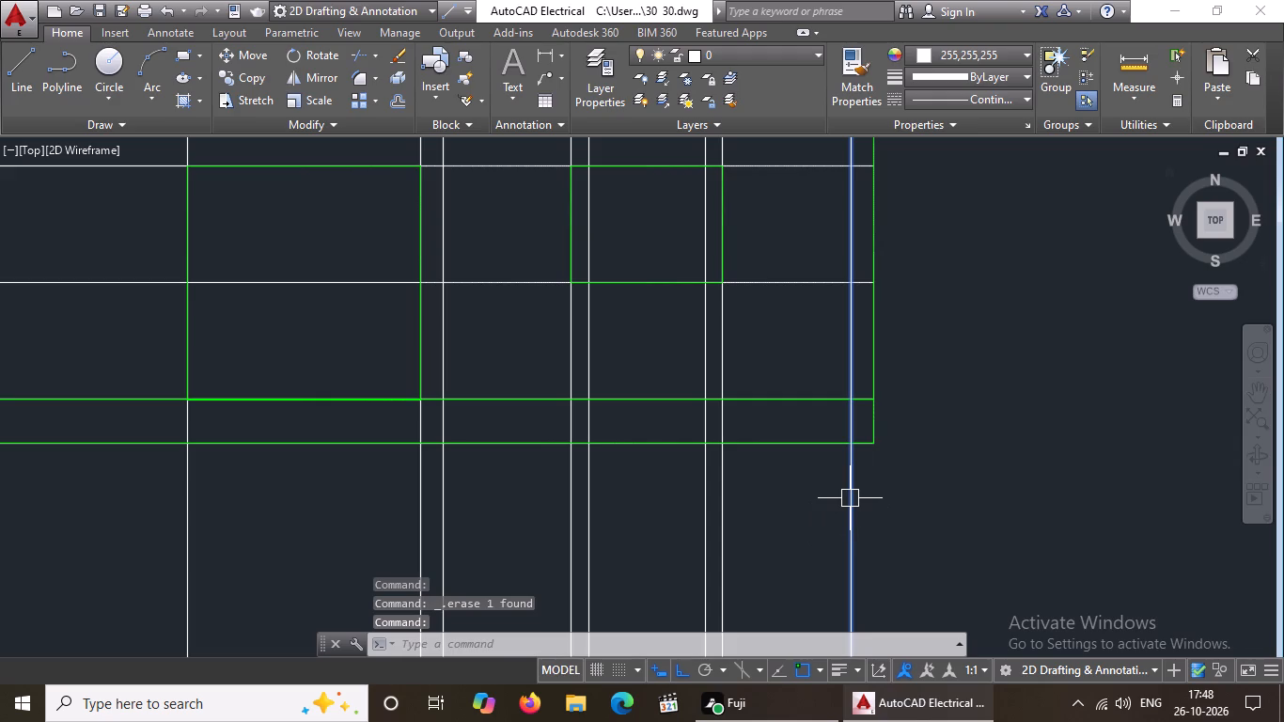
key("Delete")
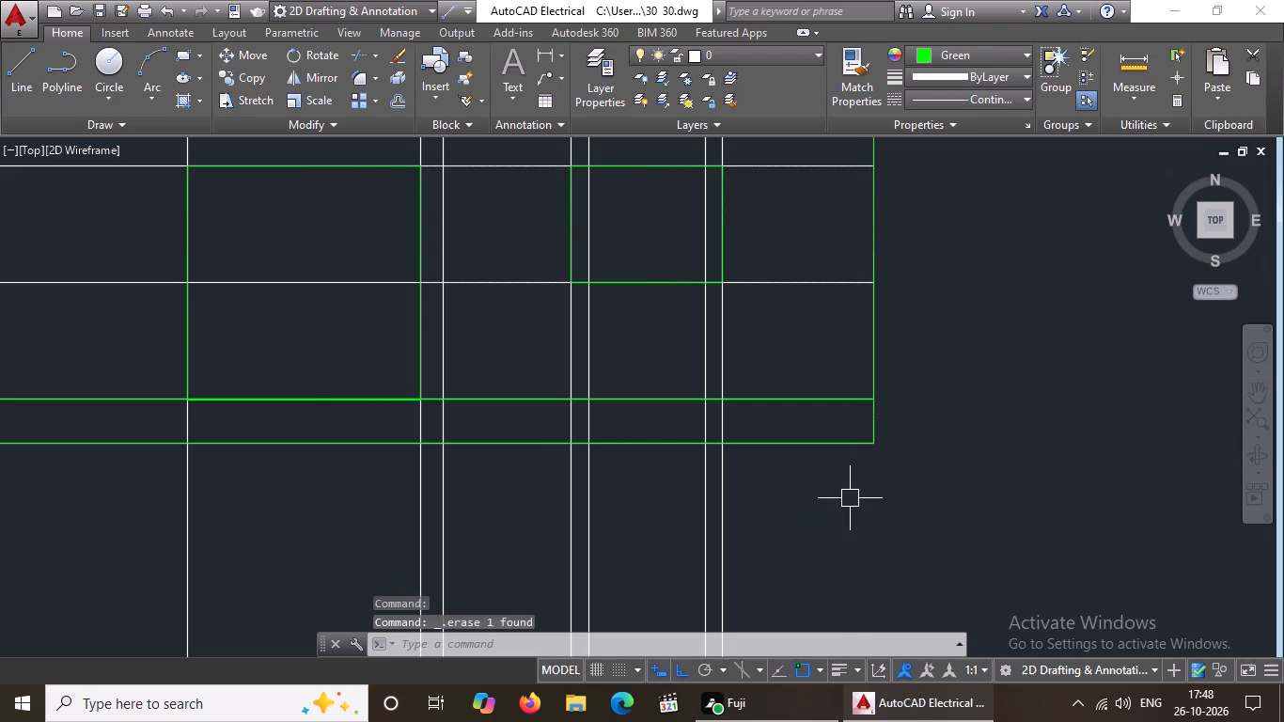
Erase the four white vertical projection lines running through the window's two sides in the front elevation.
left_click(724, 512)
key("Delete")
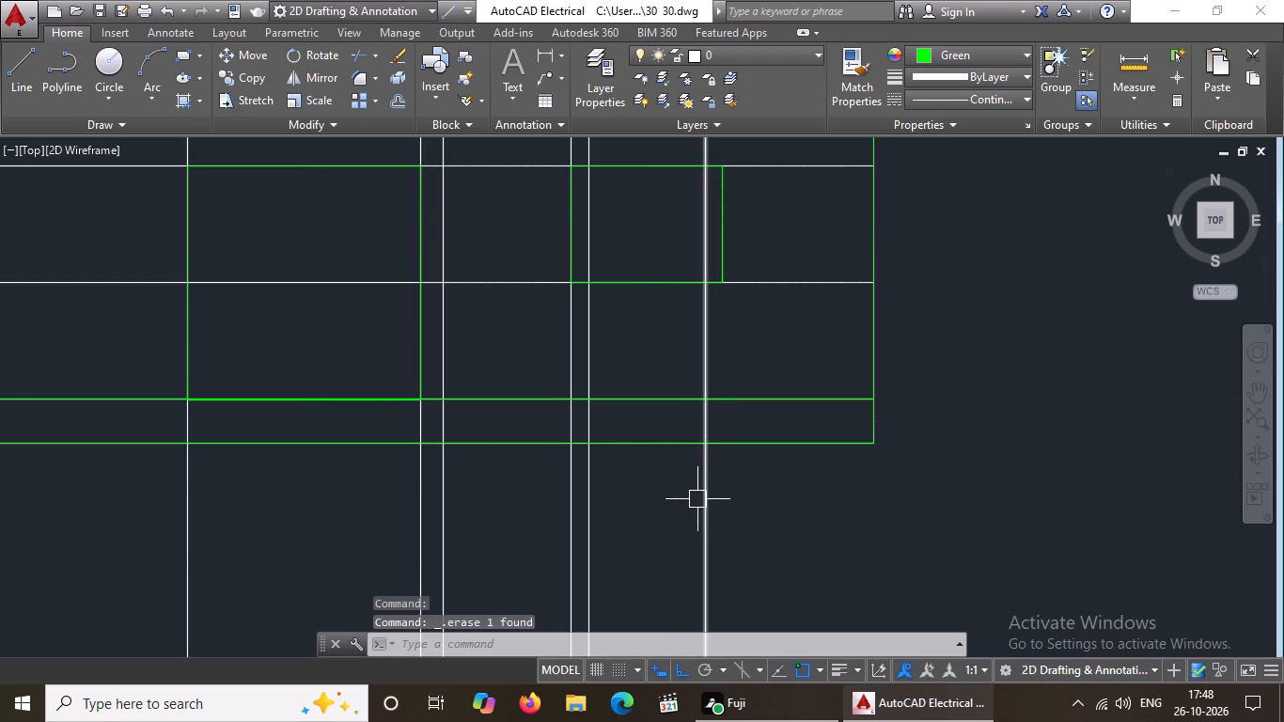
left_click(697, 499)
key("Delete")
scroll(744, 554, "down", 5)
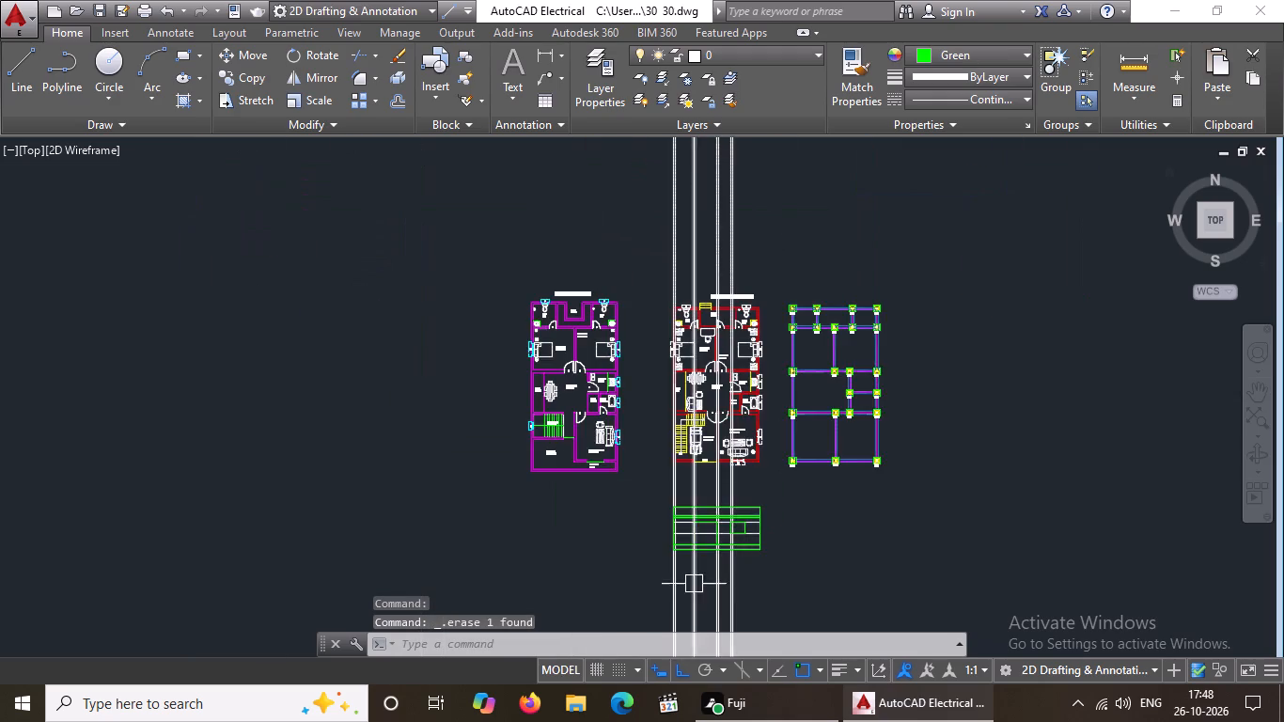
scroll(701, 581, "up", 5)
left_click(1002, 480)
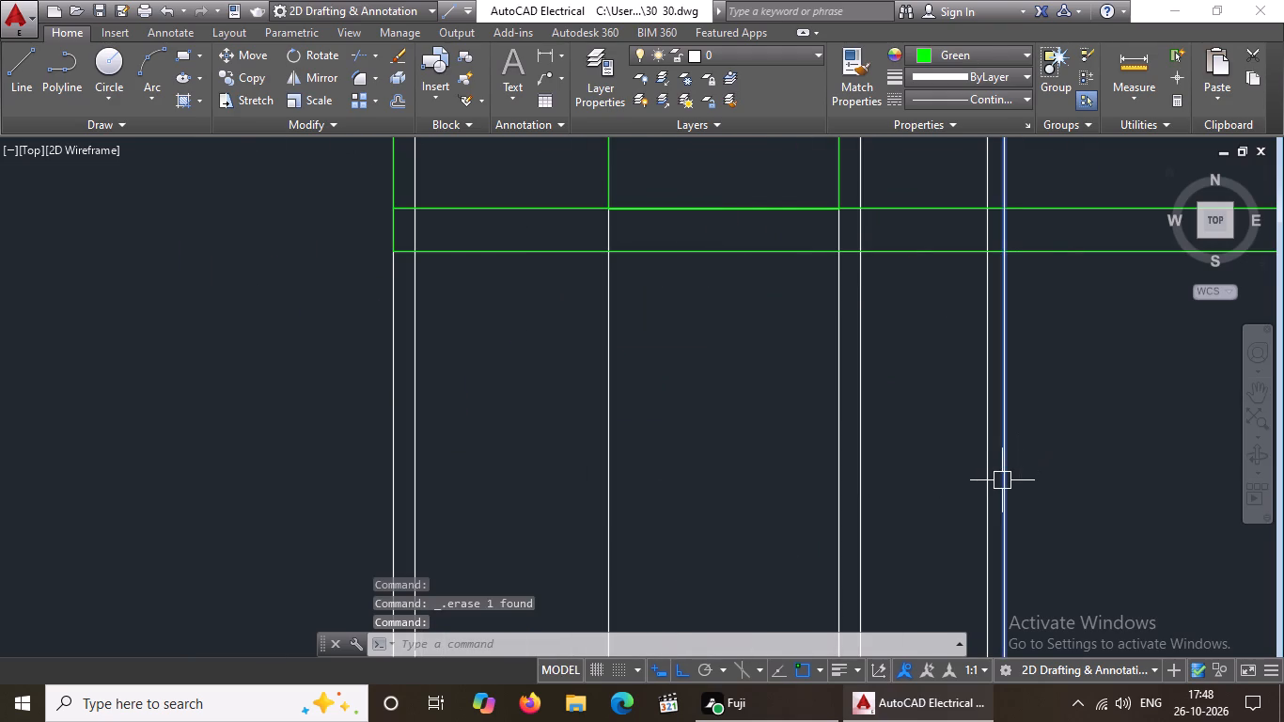
key("Delete")
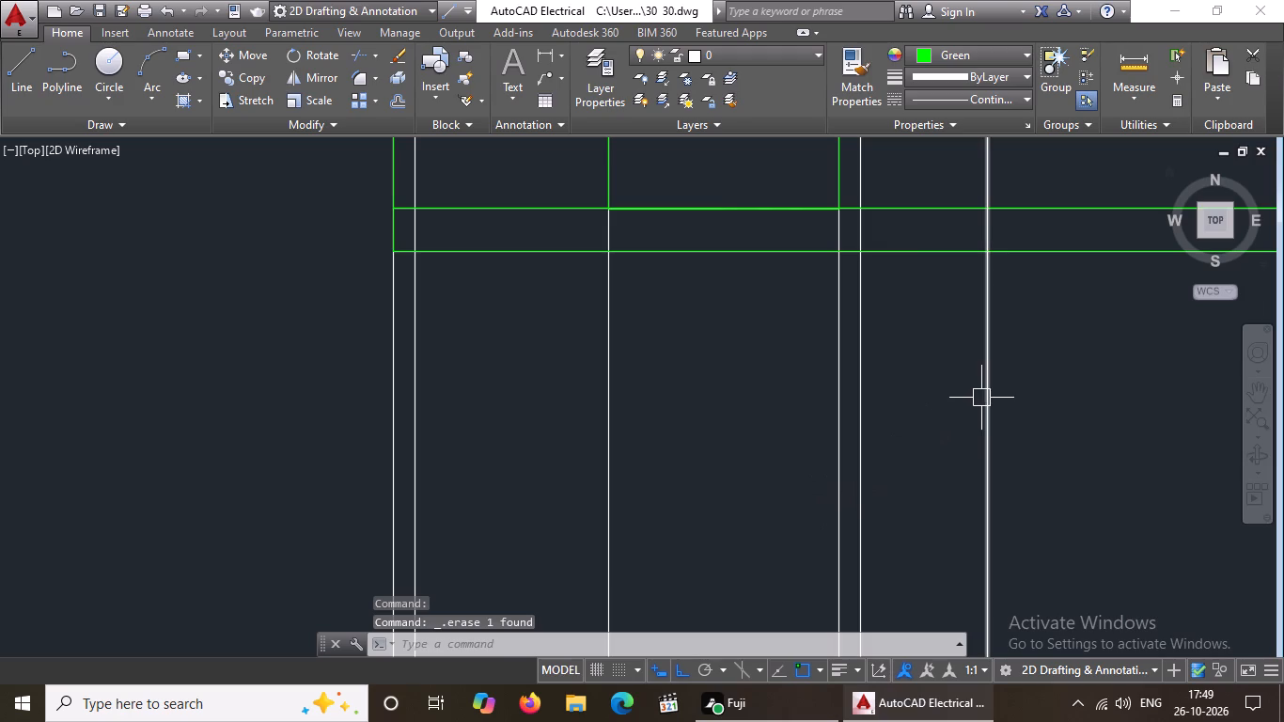
scroll(988, 397, "down", 4)
scroll(996, 408, "up", 3)
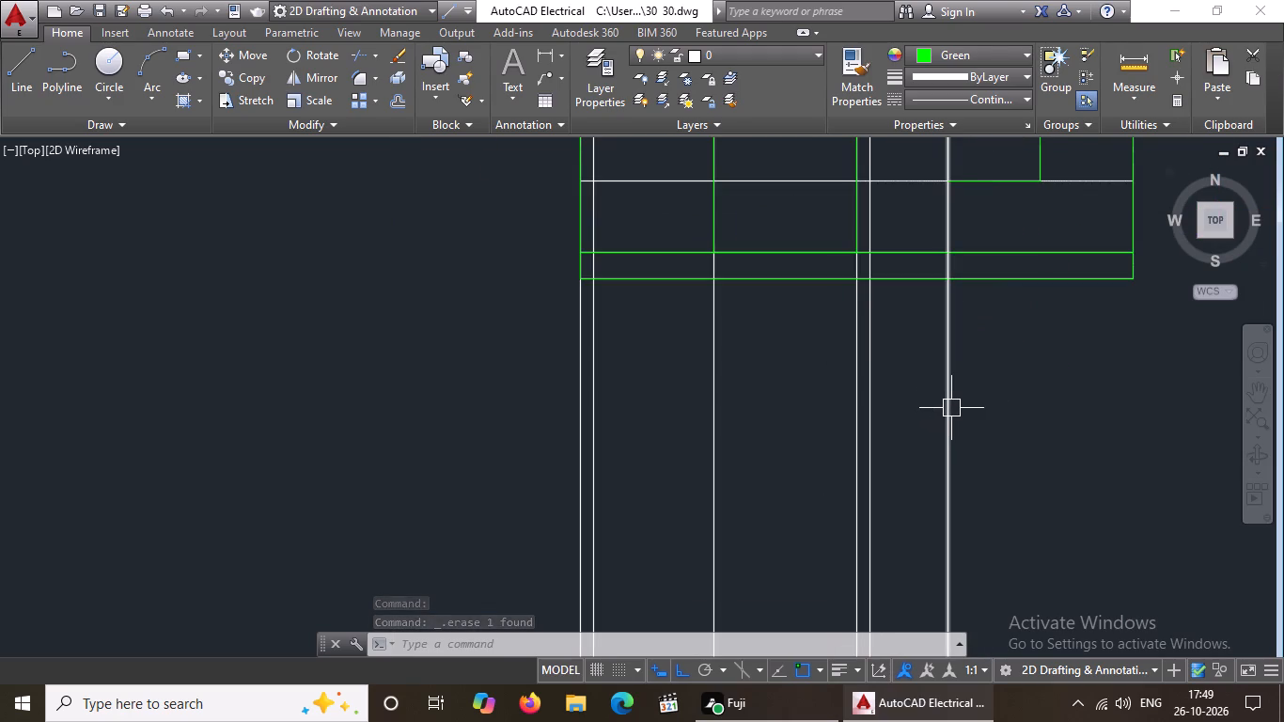
left_click(951, 407)
key("Delete")
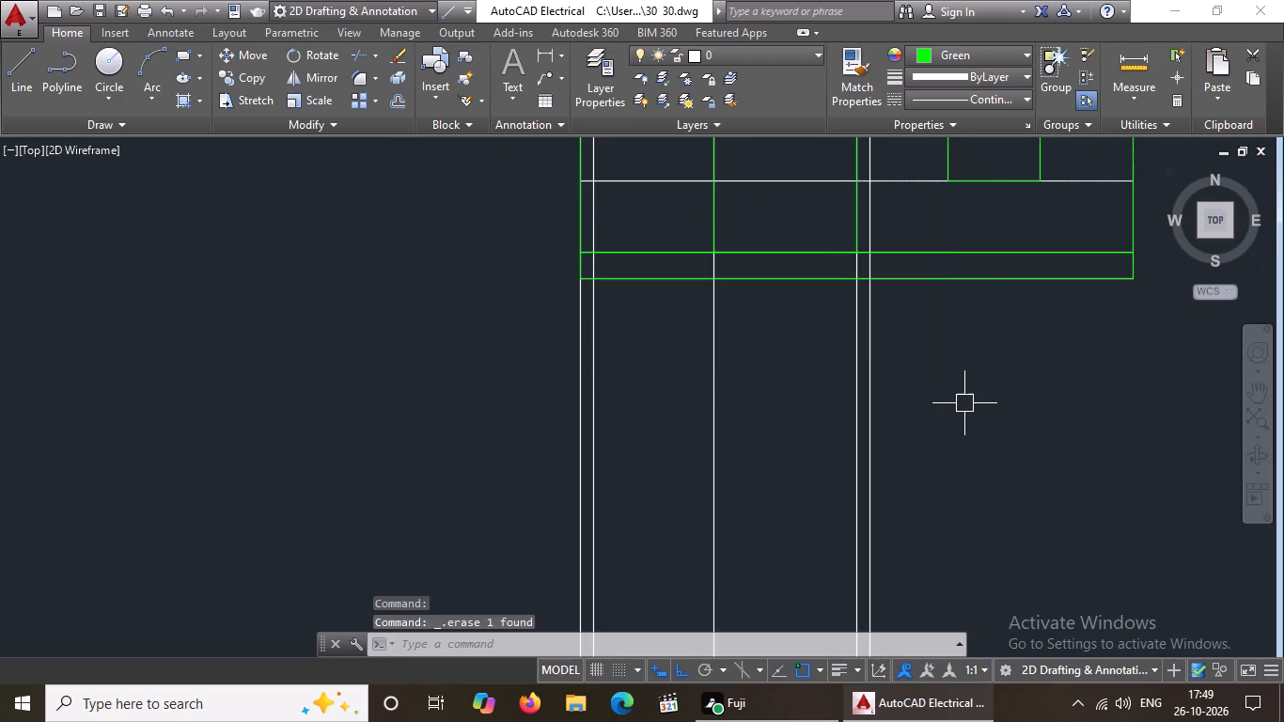
Erase the three white vertical projection lines along the gate opening's sides.
left_click(875, 430)
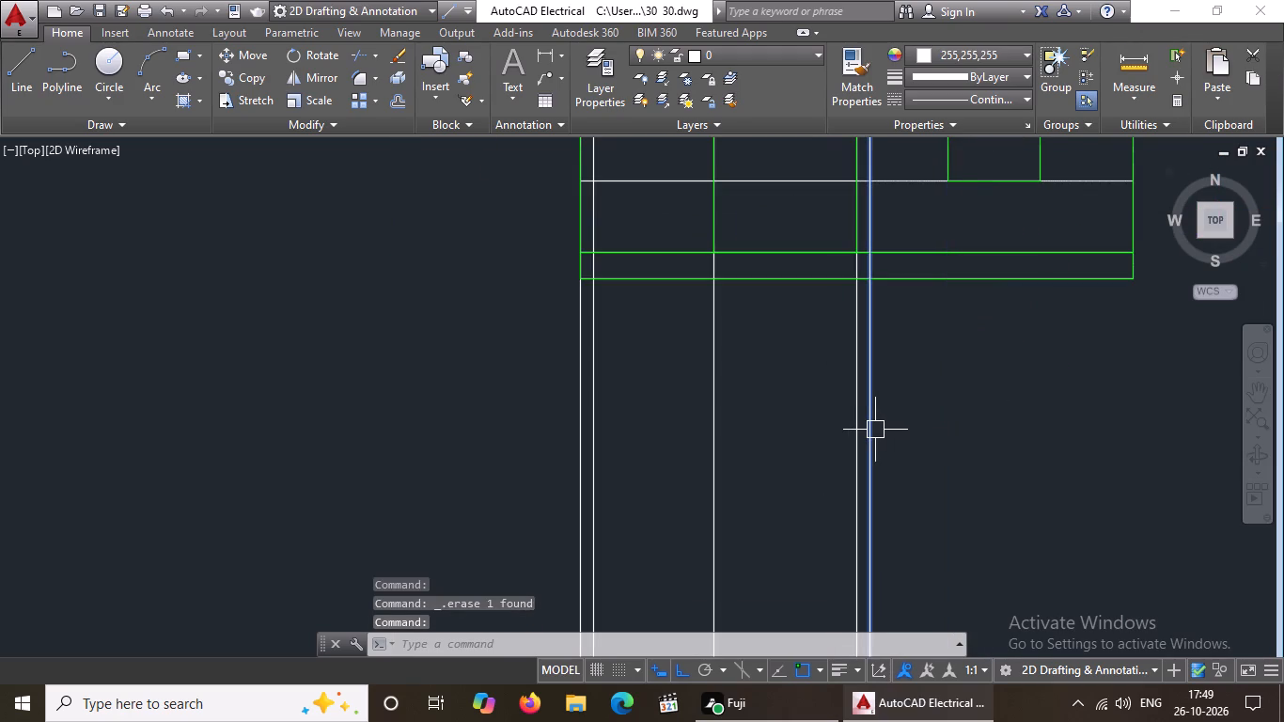
key("Delete")
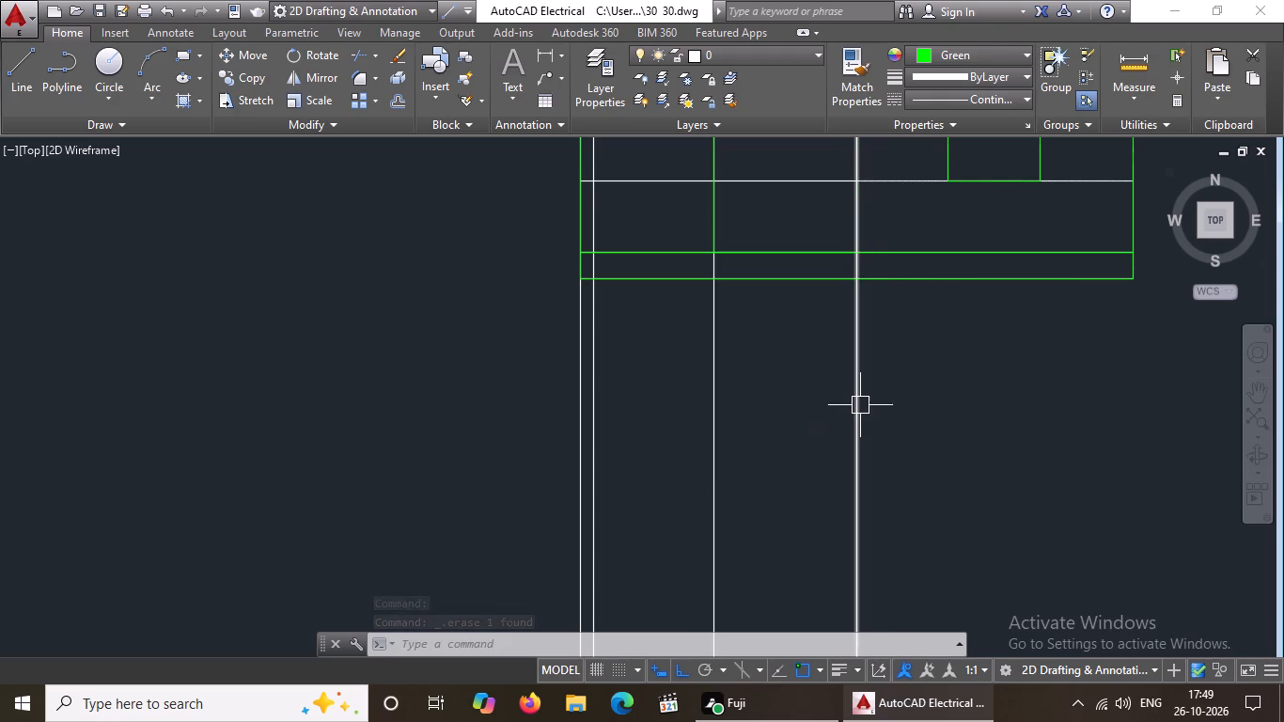
left_click(860, 404)
key("Delete")
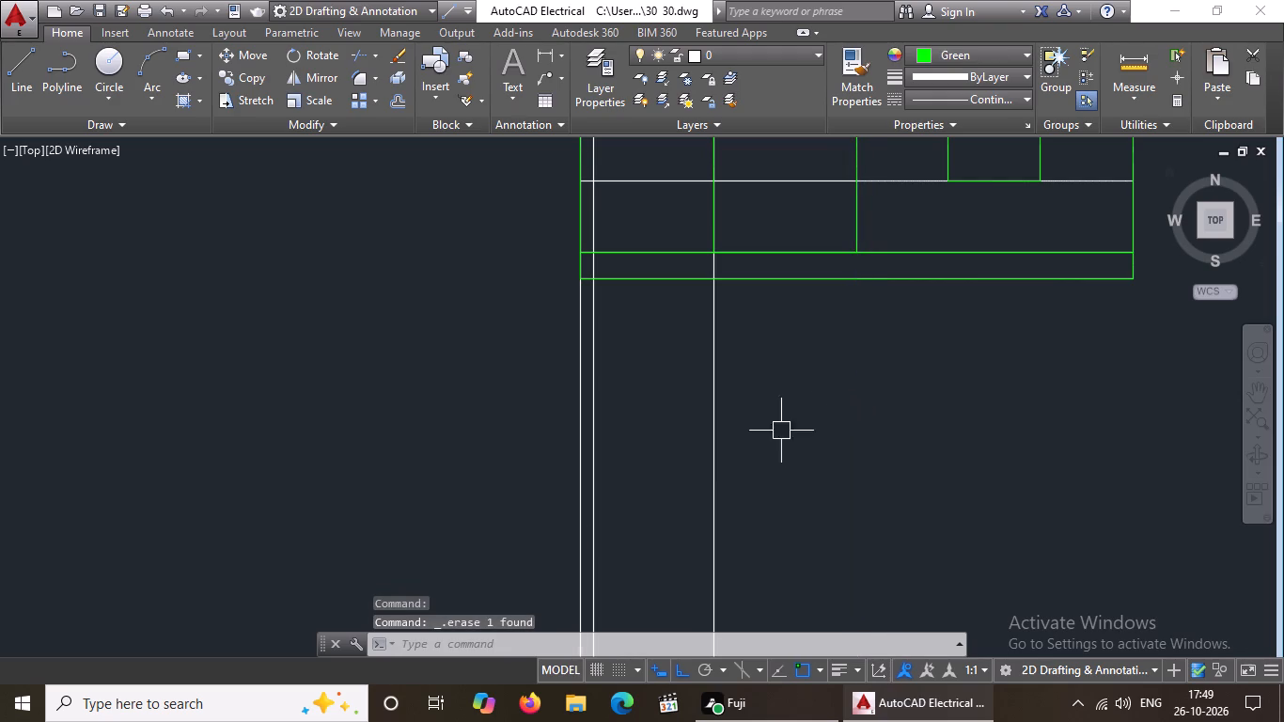
left_click(713, 437)
key("Delete")
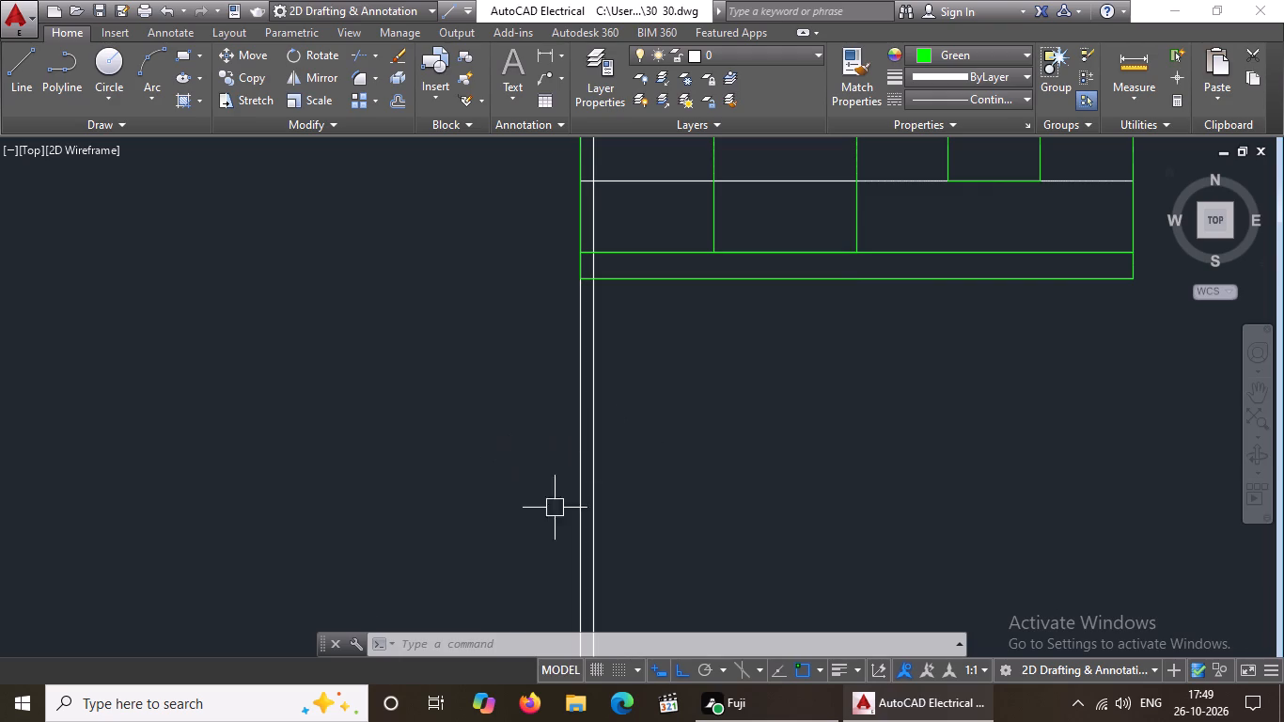
Erase the two white vertical projection lines at the left end wall of the front elevation.
left_click(597, 445)
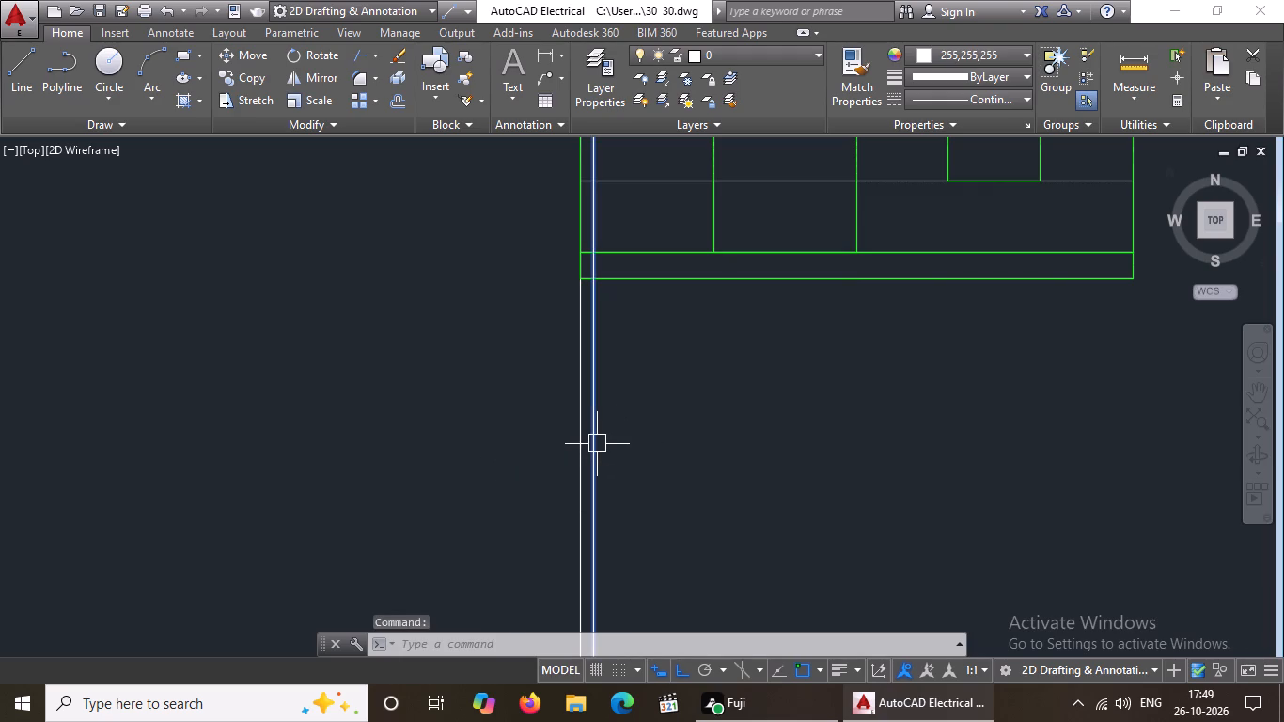
key("Delete")
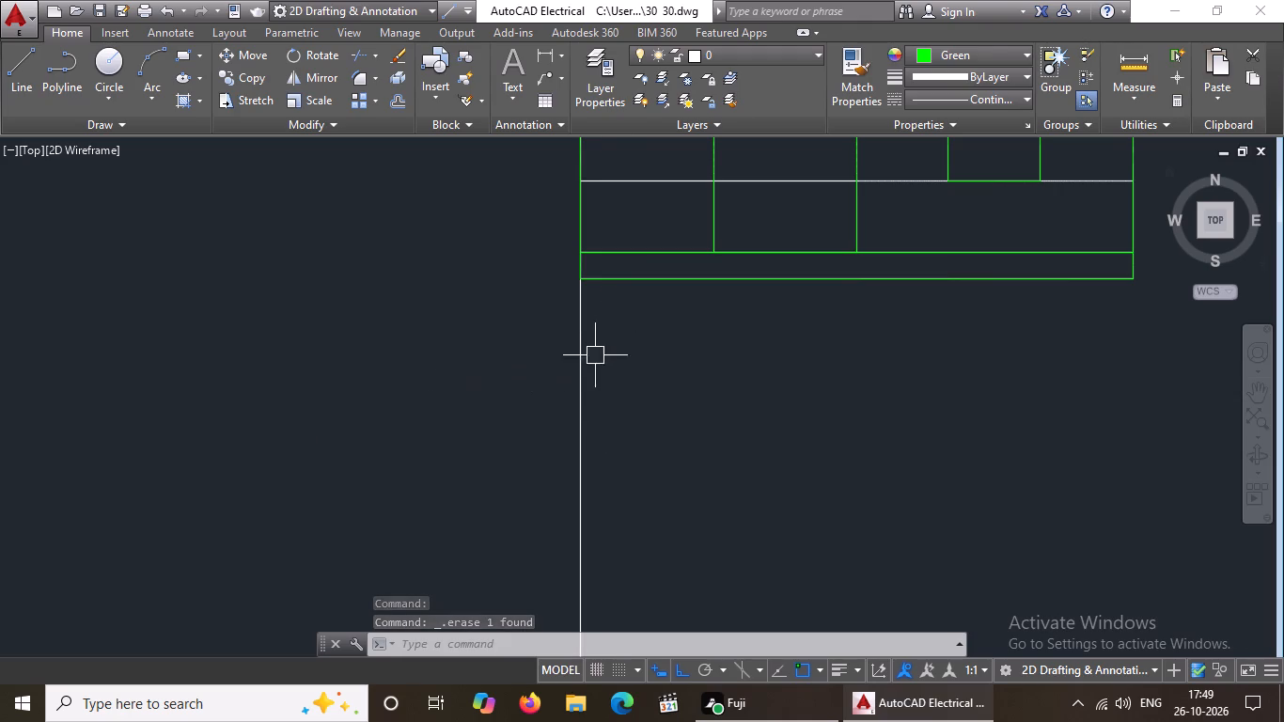
left_click(581, 381)
key("Delete")
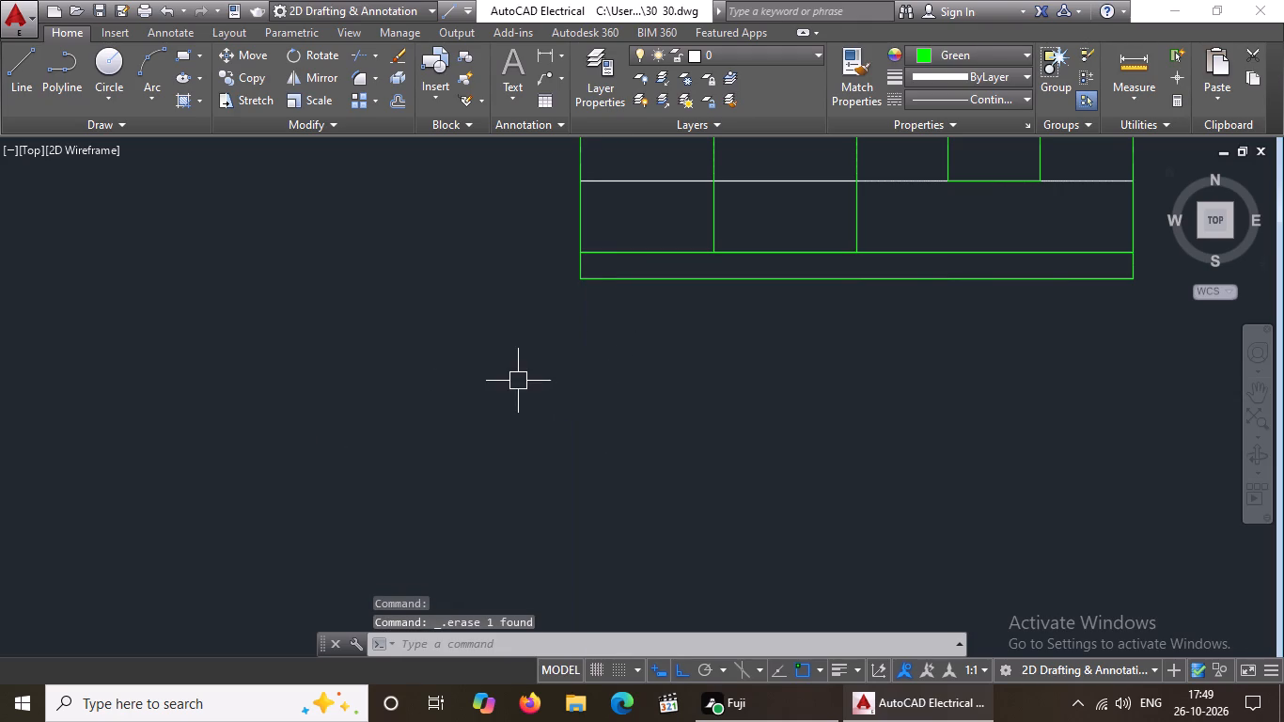
Erase the two white horizontal level lines at the window's sill and head, leaving only the green elevation outlines.
scroll(441, 345, "down", 3)
scroll(485, 299, "up", 2)
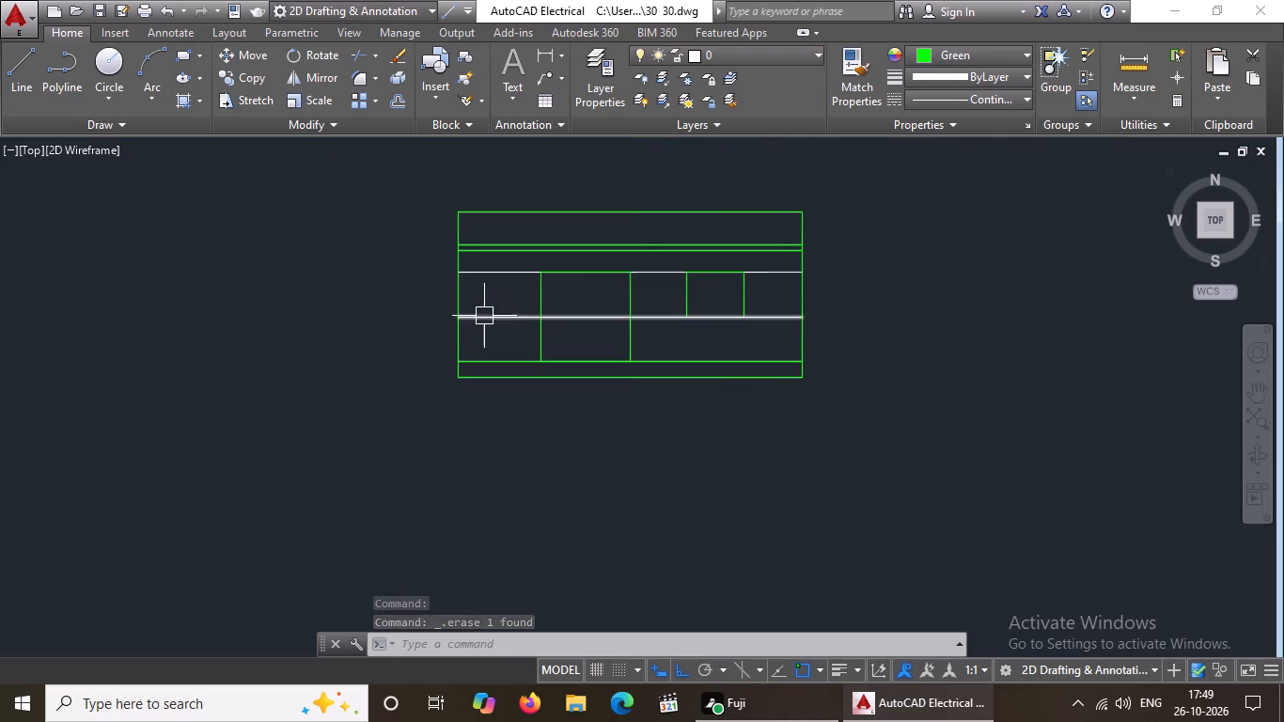
left_click(484, 317)
key("Delete")
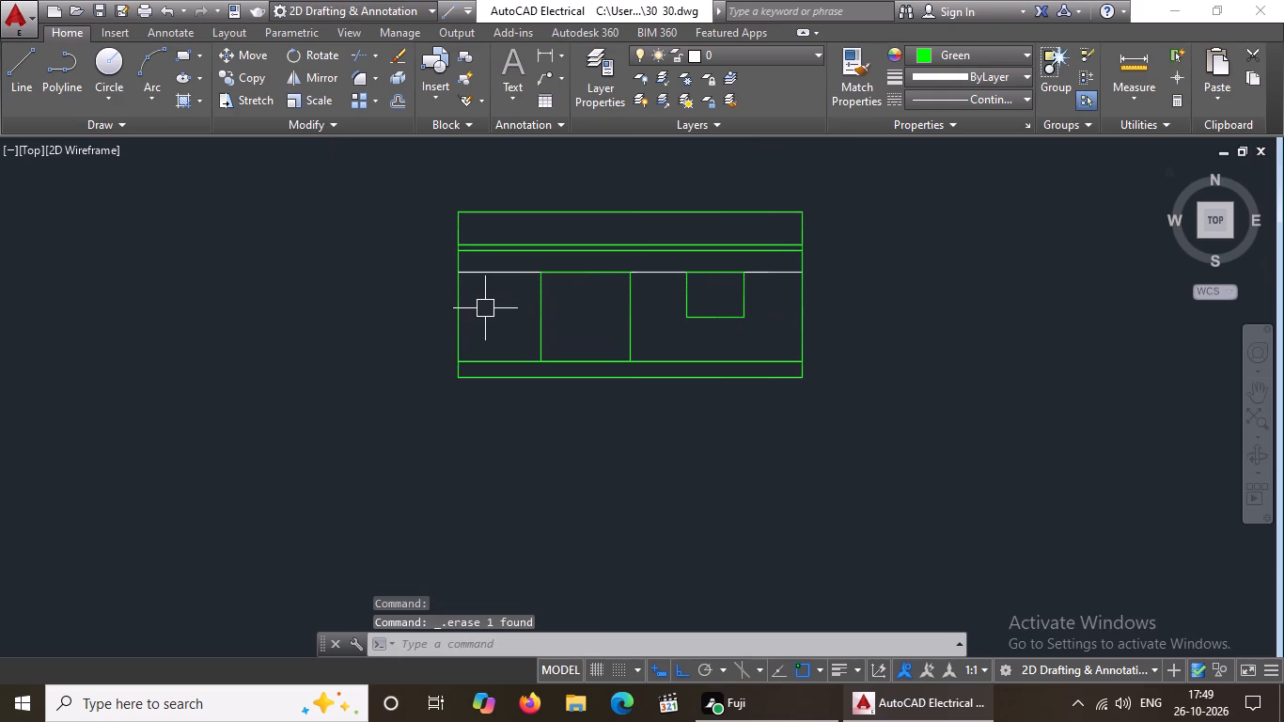
left_click(498, 271)
key("Delete")
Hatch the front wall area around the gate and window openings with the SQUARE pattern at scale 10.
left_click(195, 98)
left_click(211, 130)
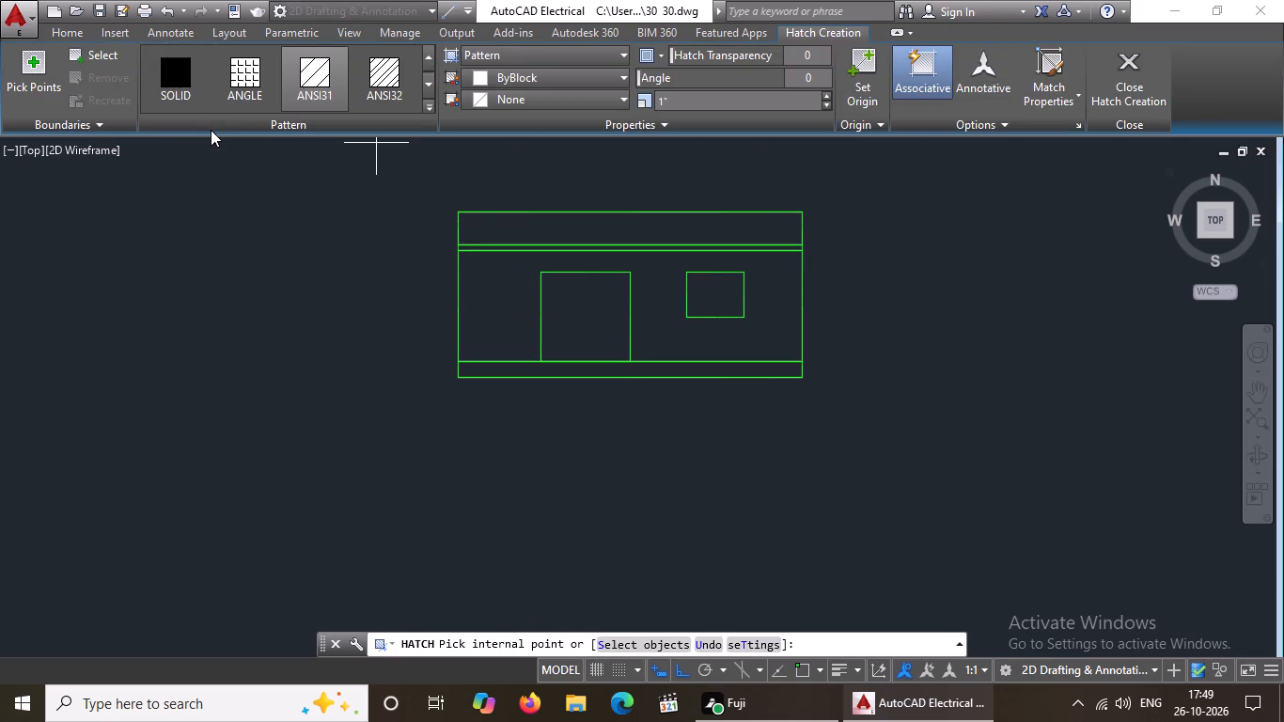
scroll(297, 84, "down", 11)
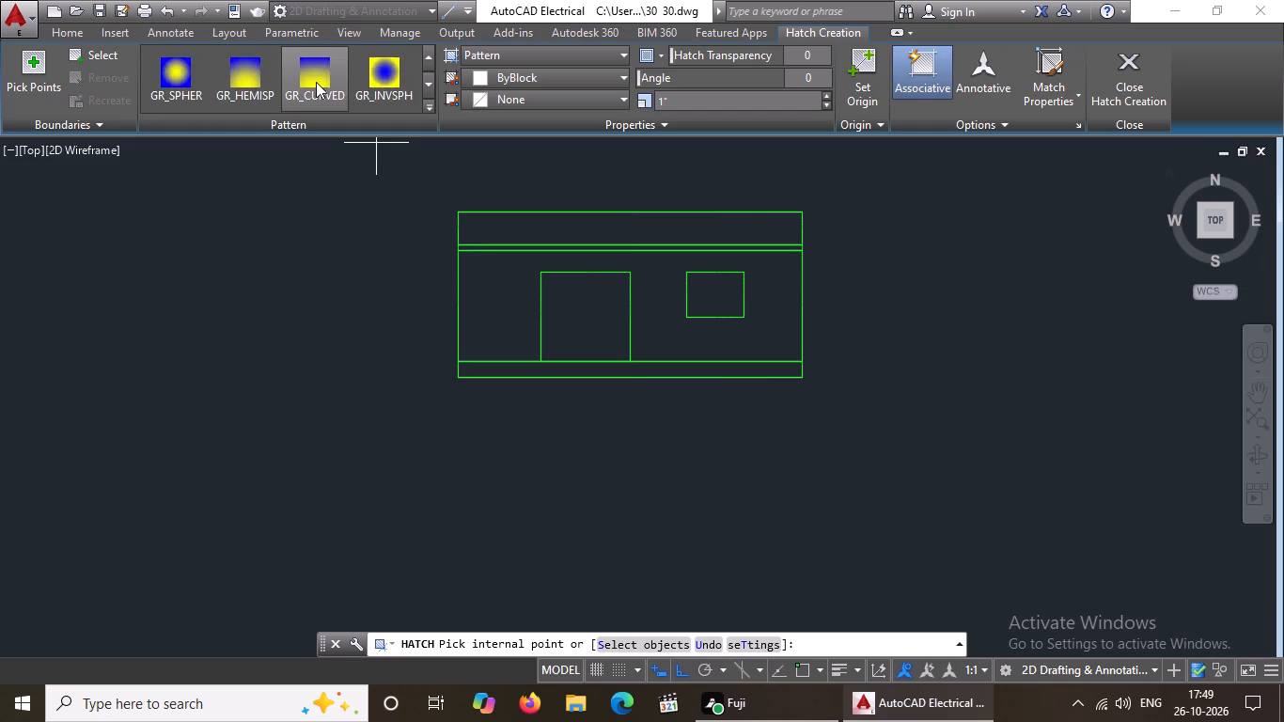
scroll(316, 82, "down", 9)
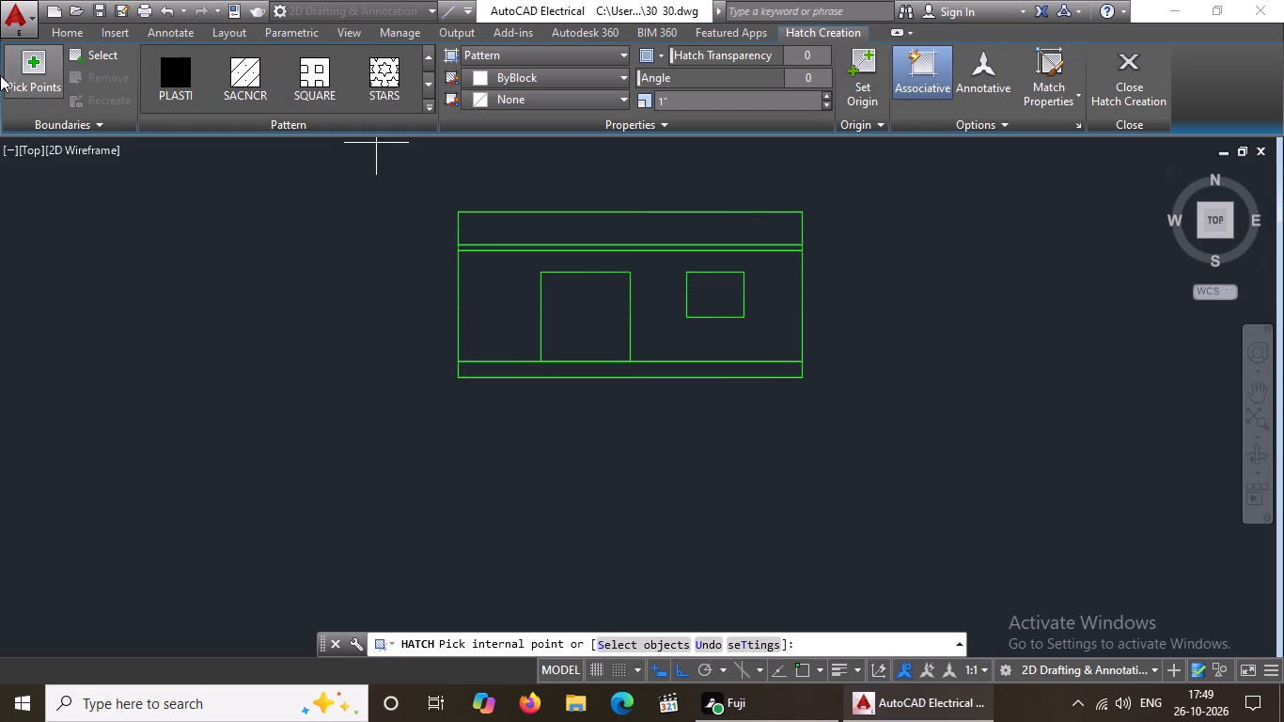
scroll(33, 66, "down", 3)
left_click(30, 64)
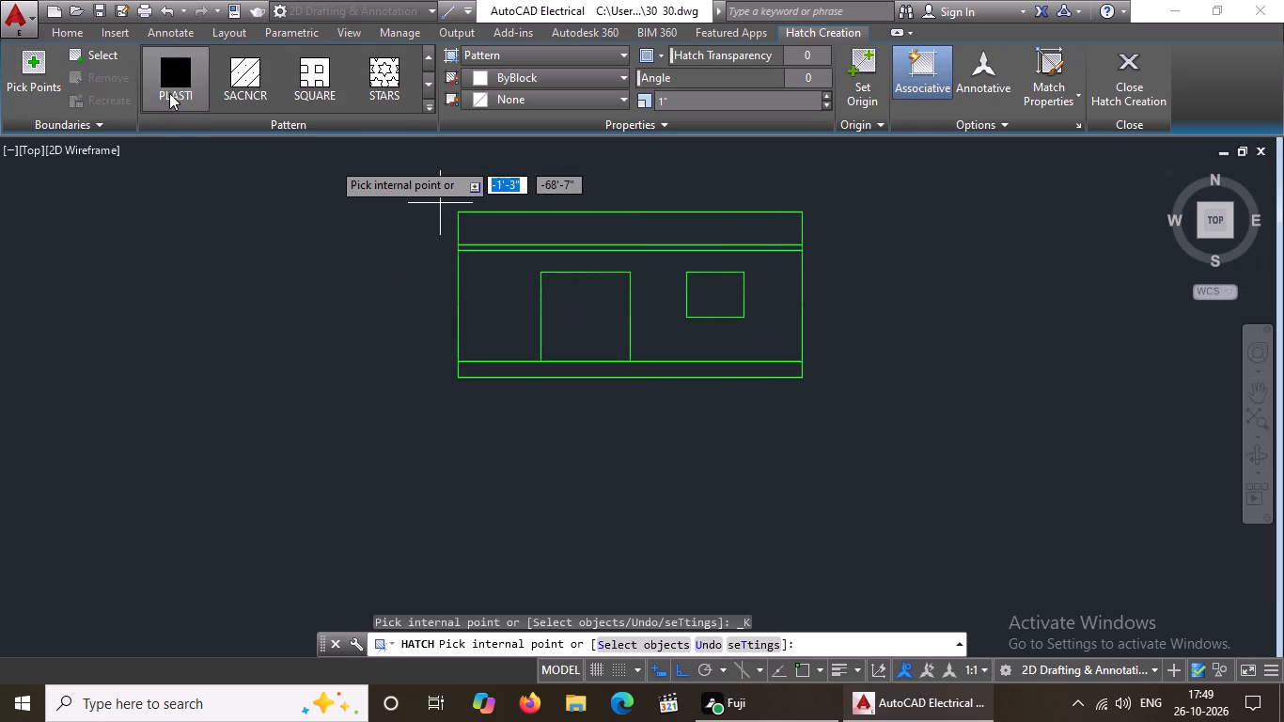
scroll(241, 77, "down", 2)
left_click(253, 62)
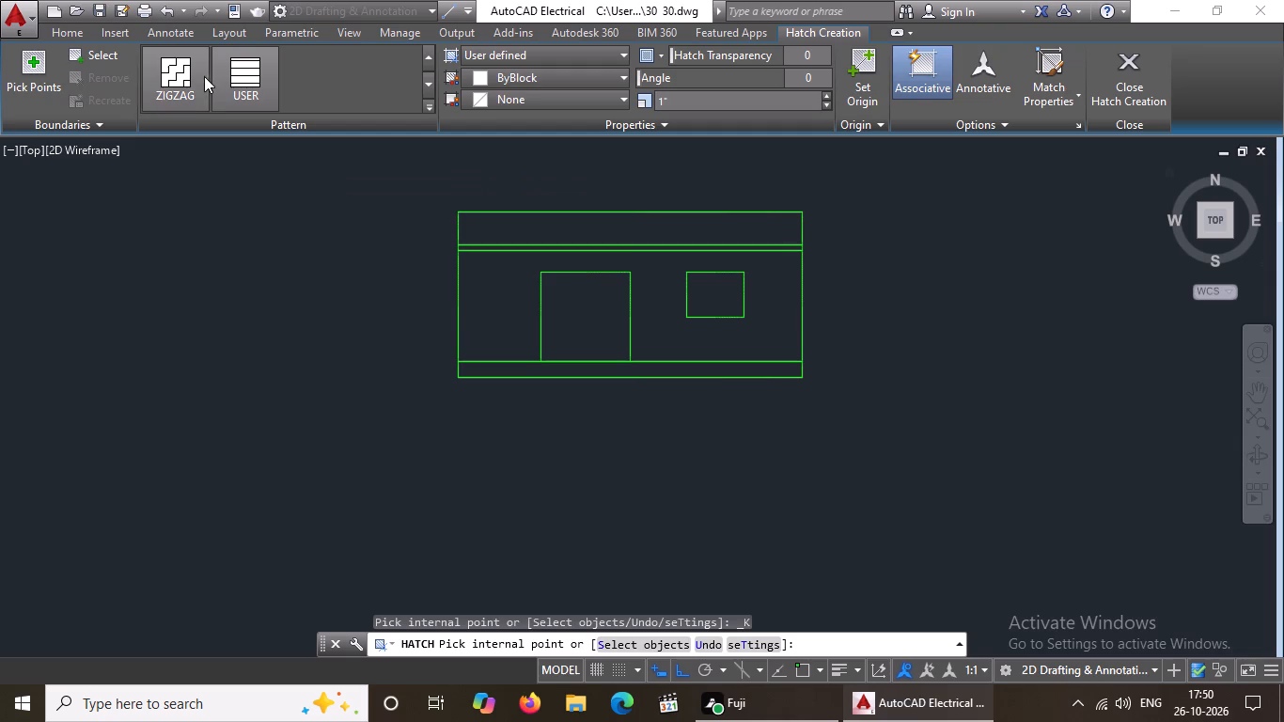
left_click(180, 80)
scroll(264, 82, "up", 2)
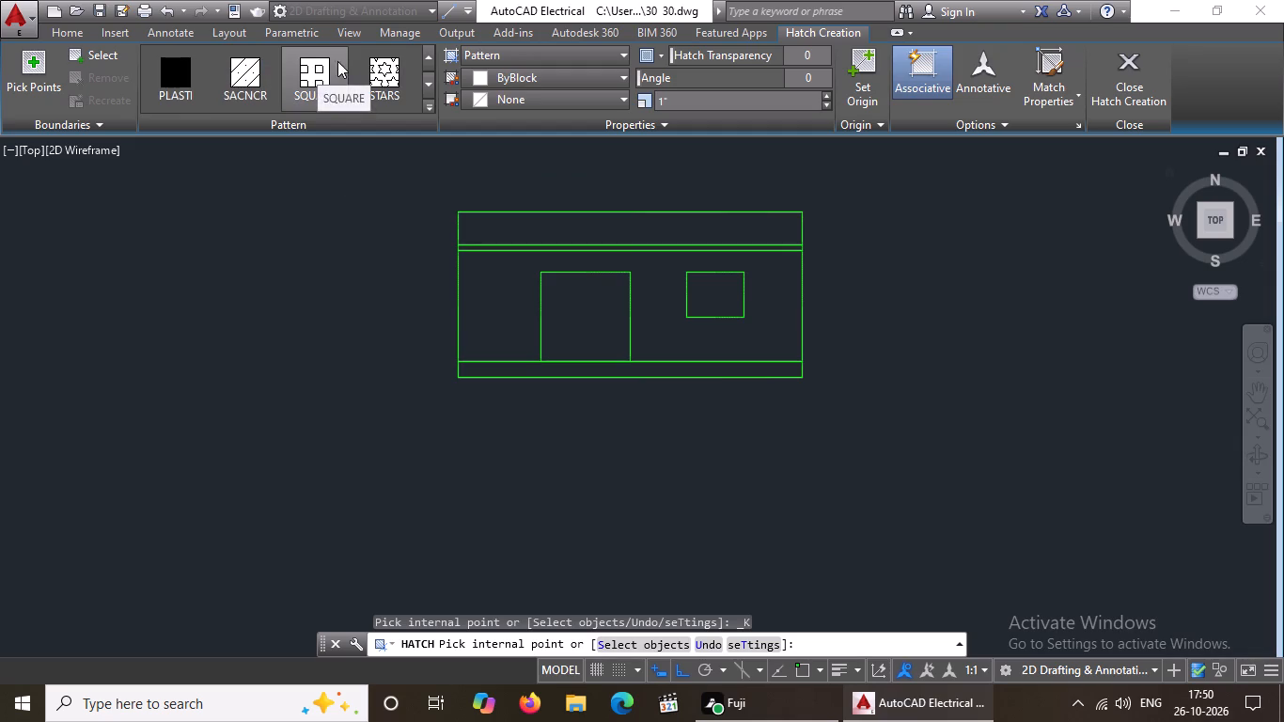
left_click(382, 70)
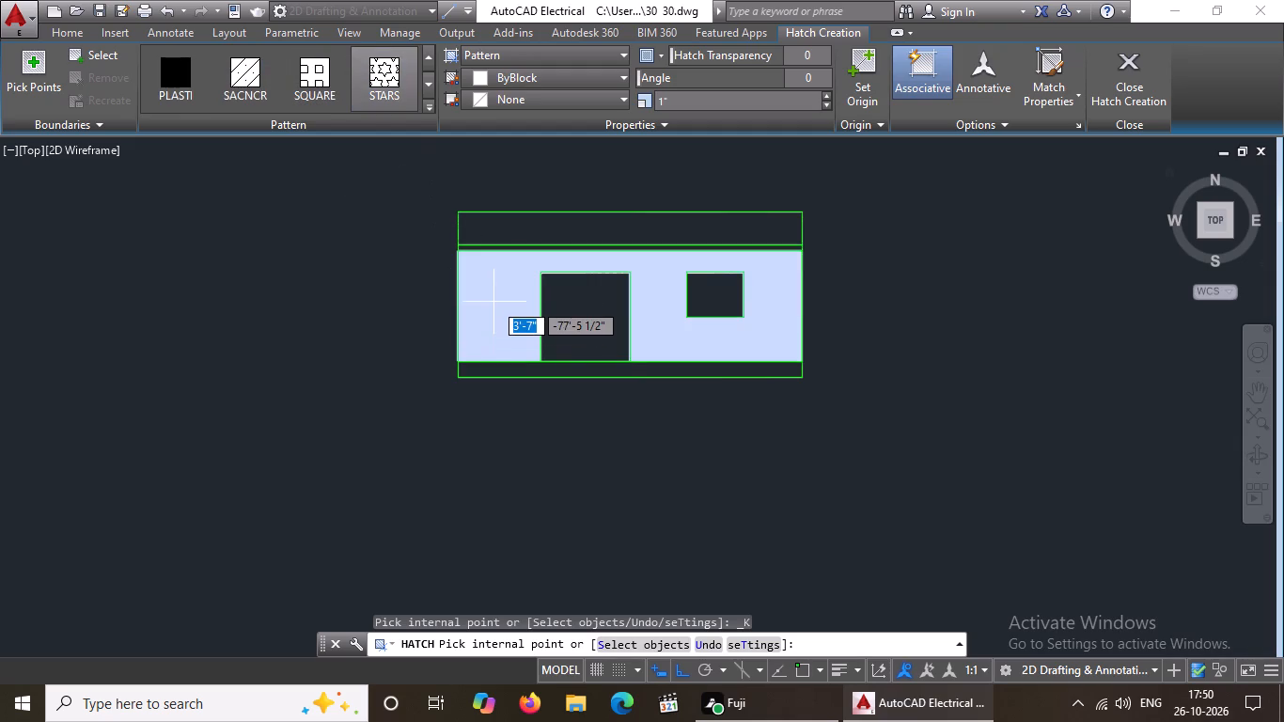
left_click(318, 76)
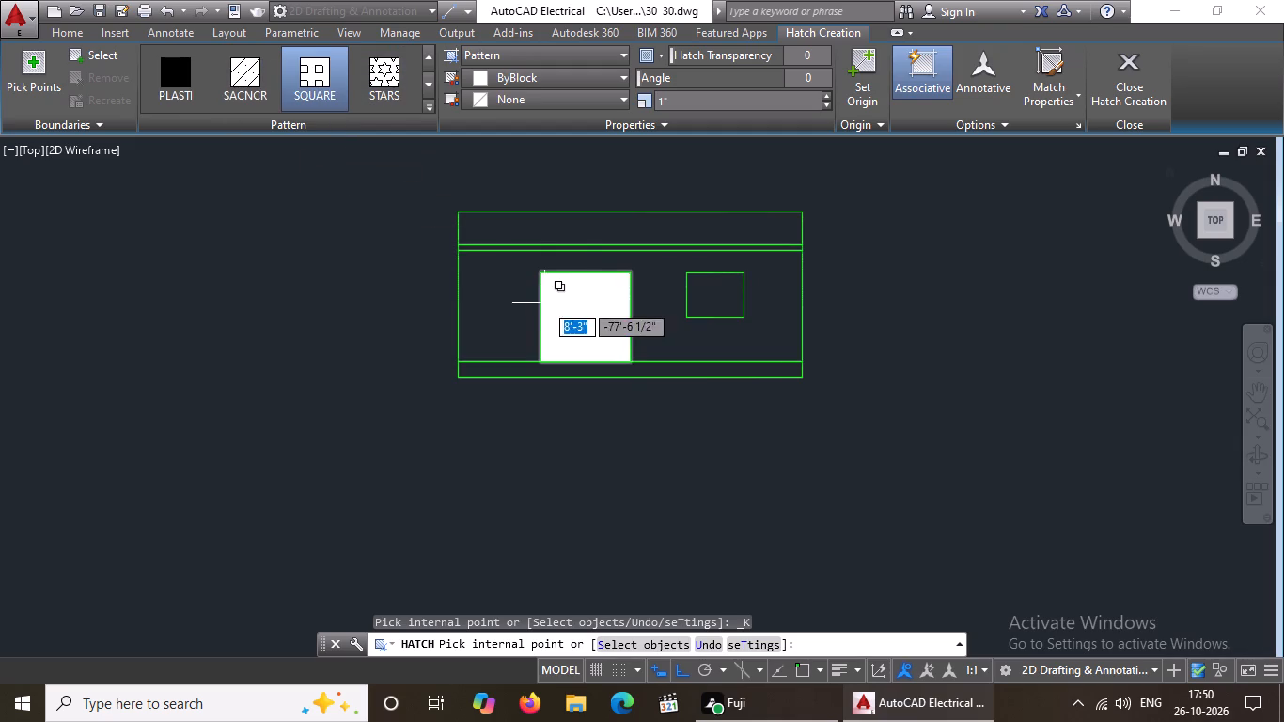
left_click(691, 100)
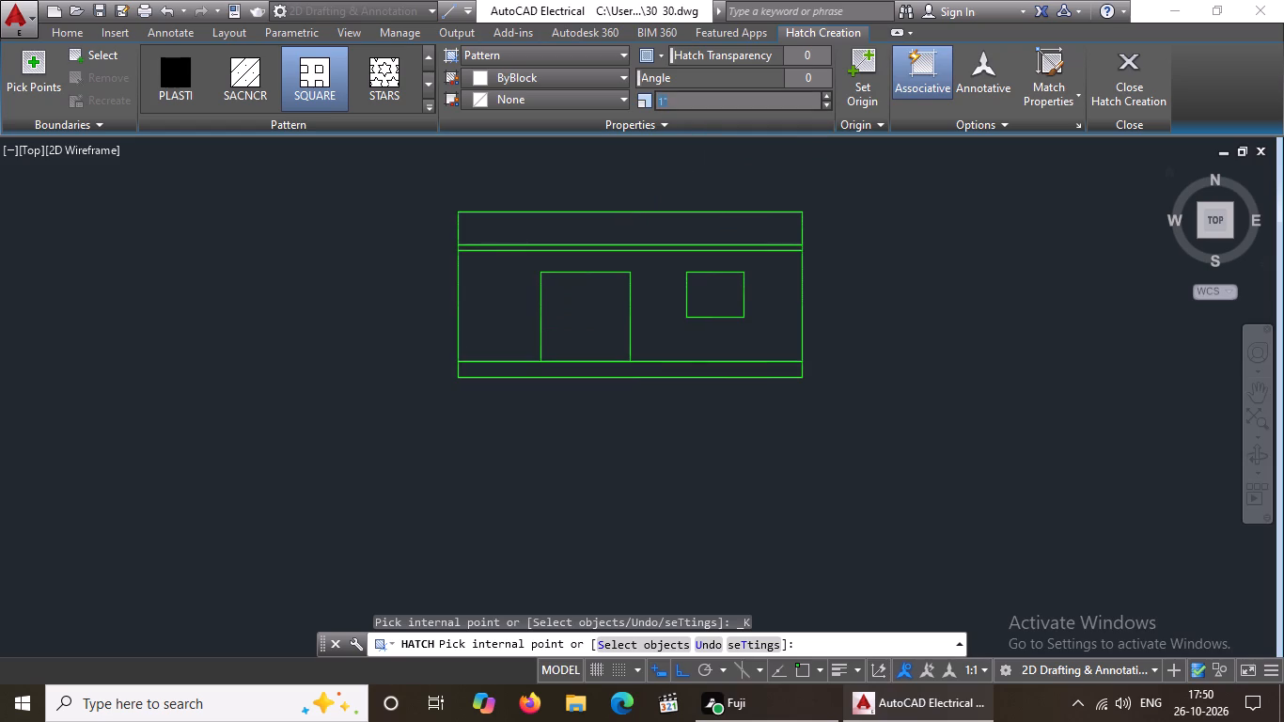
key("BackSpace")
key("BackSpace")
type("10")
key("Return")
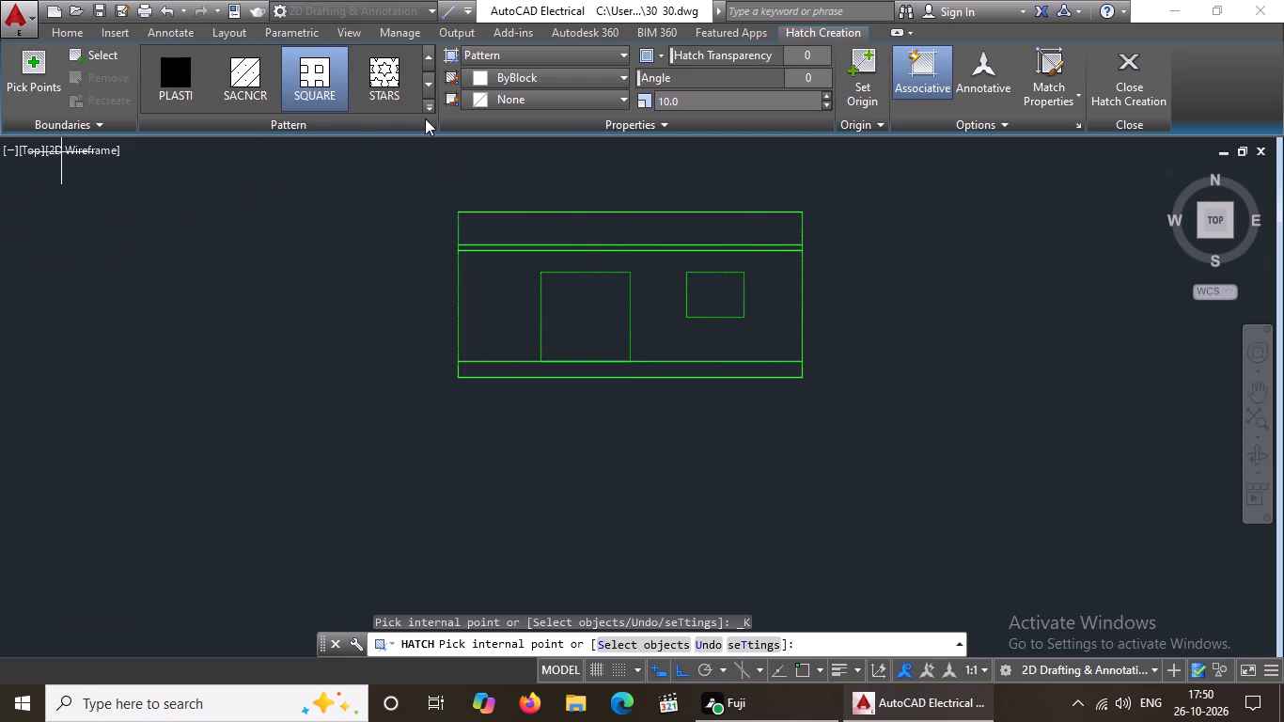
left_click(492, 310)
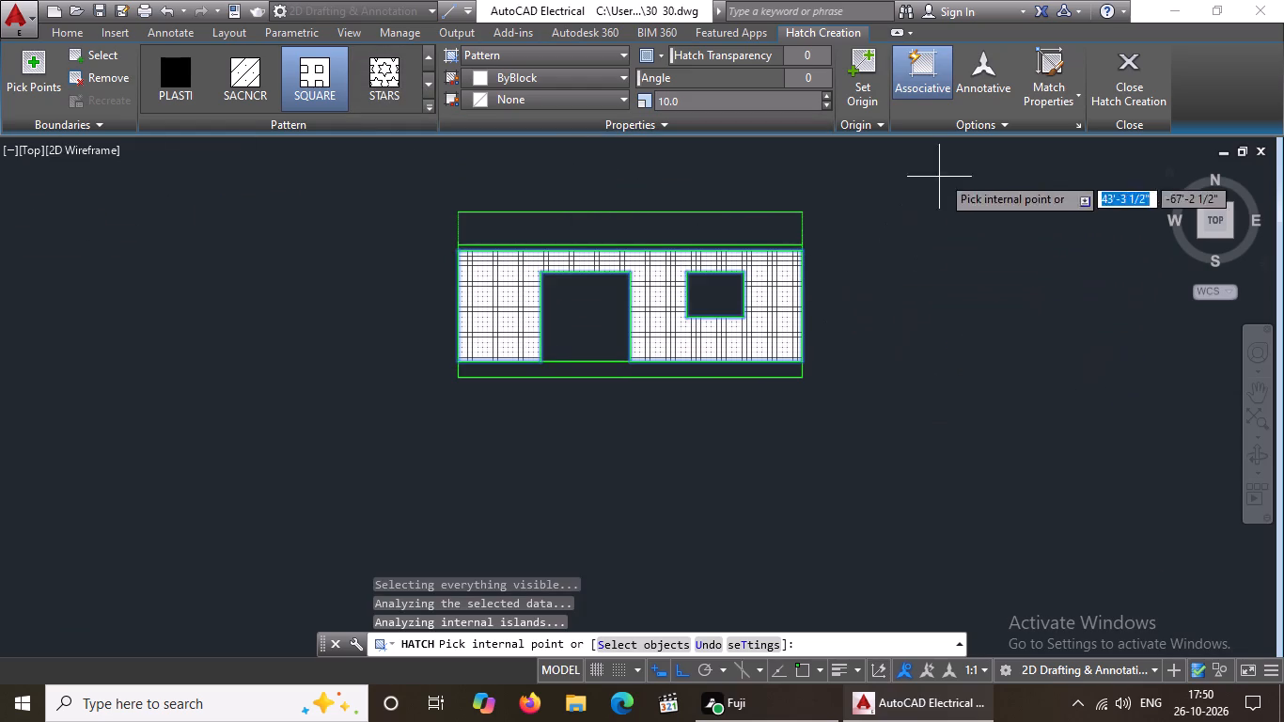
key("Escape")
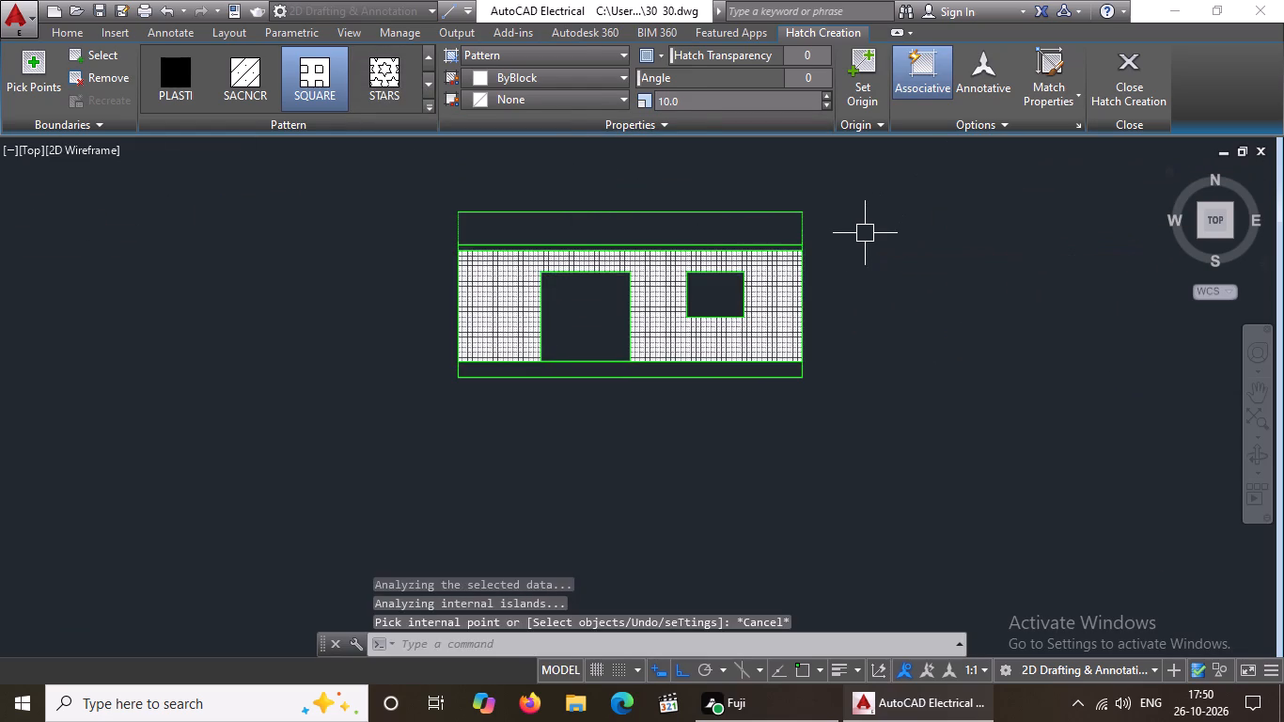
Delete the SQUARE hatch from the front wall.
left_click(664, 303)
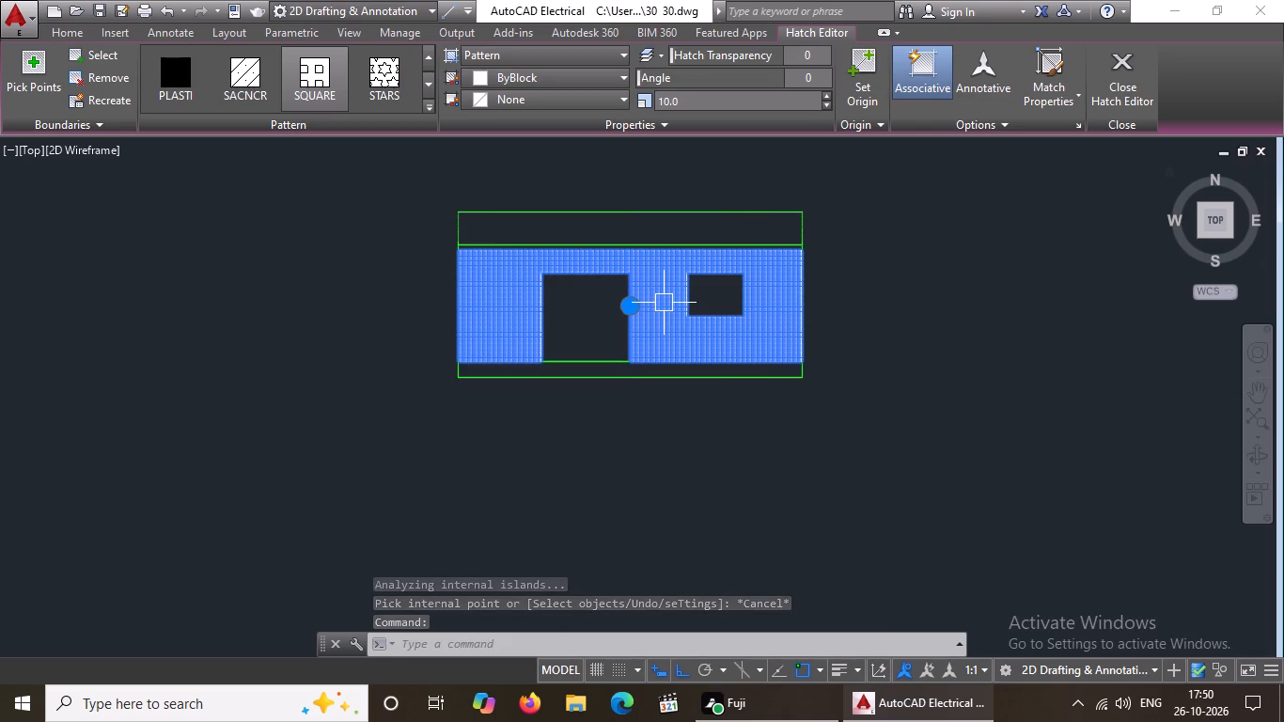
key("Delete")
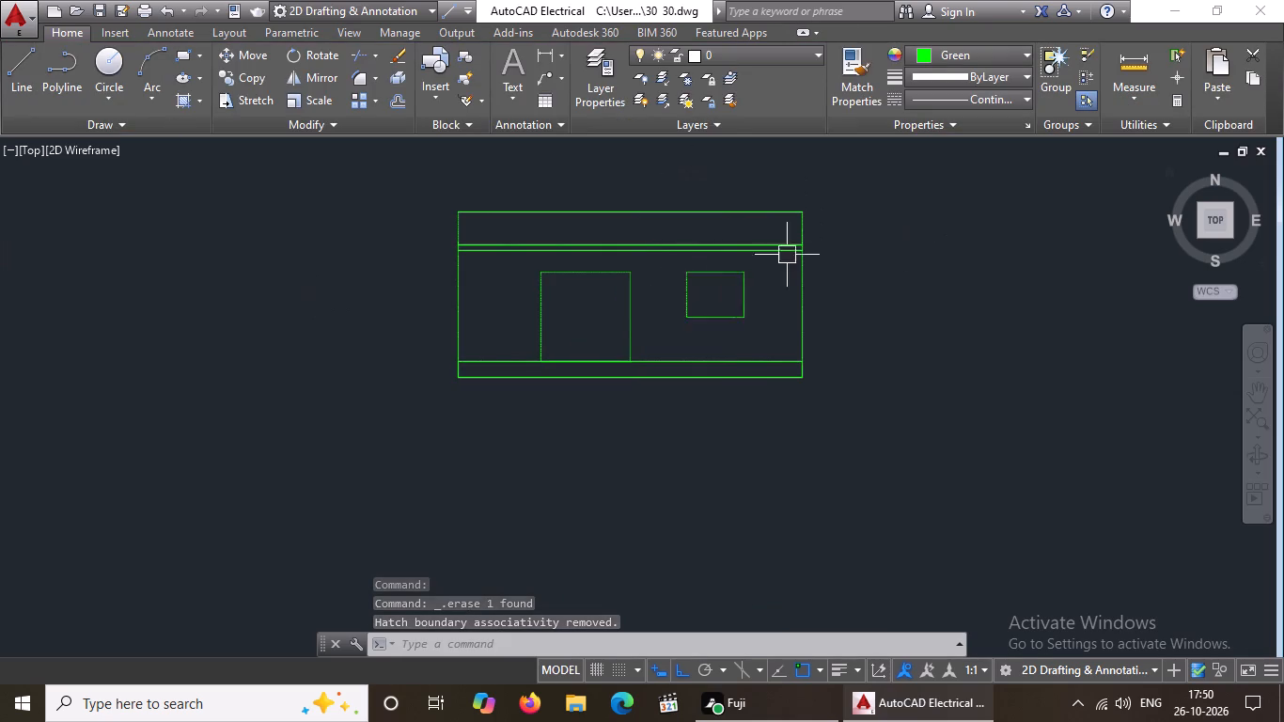
Erase the entire green front elevation below the ground floor plan, including its gate and window openings.
left_click(540, 291)
scroll(628, 308, "down", 5)
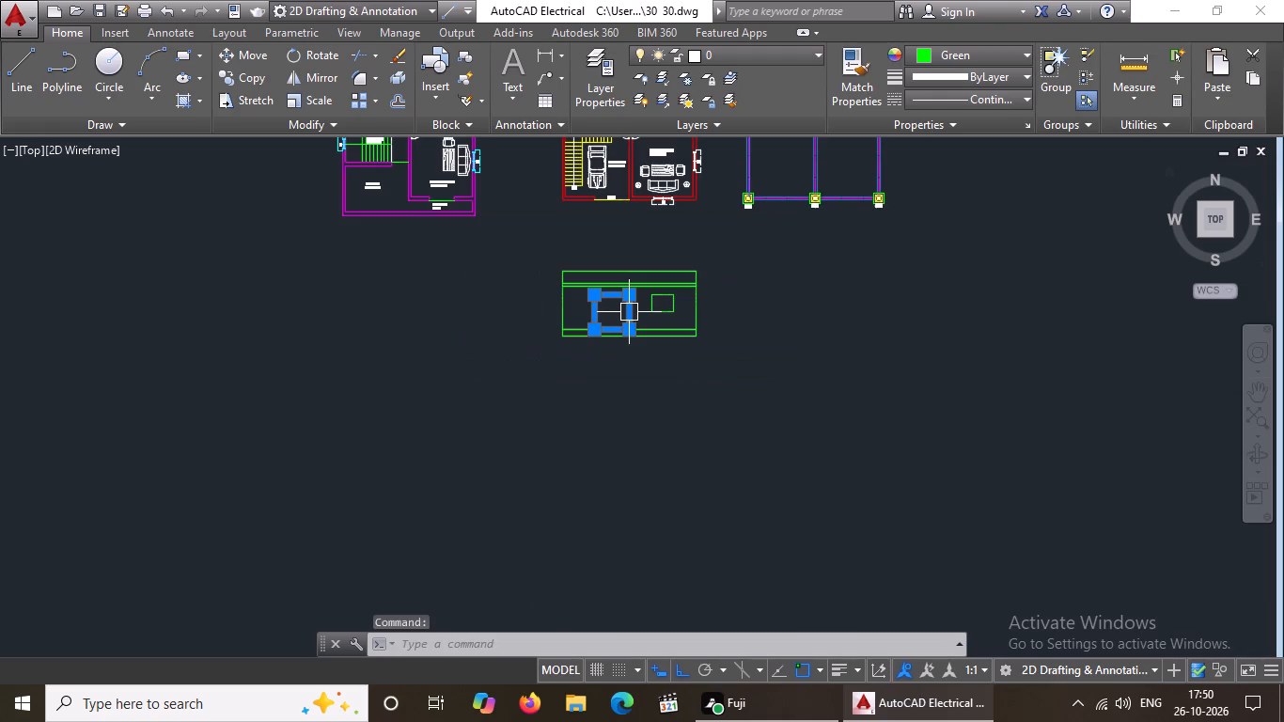
key("Delete")
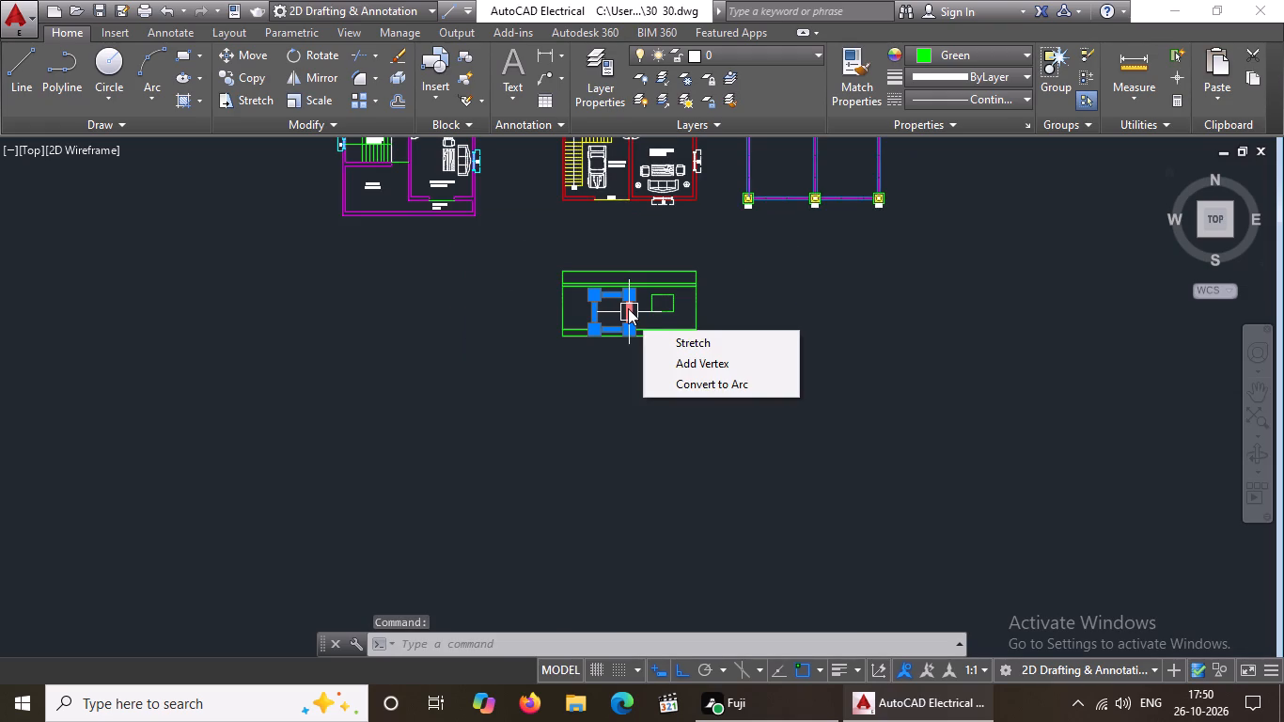
left_click(510, 257)
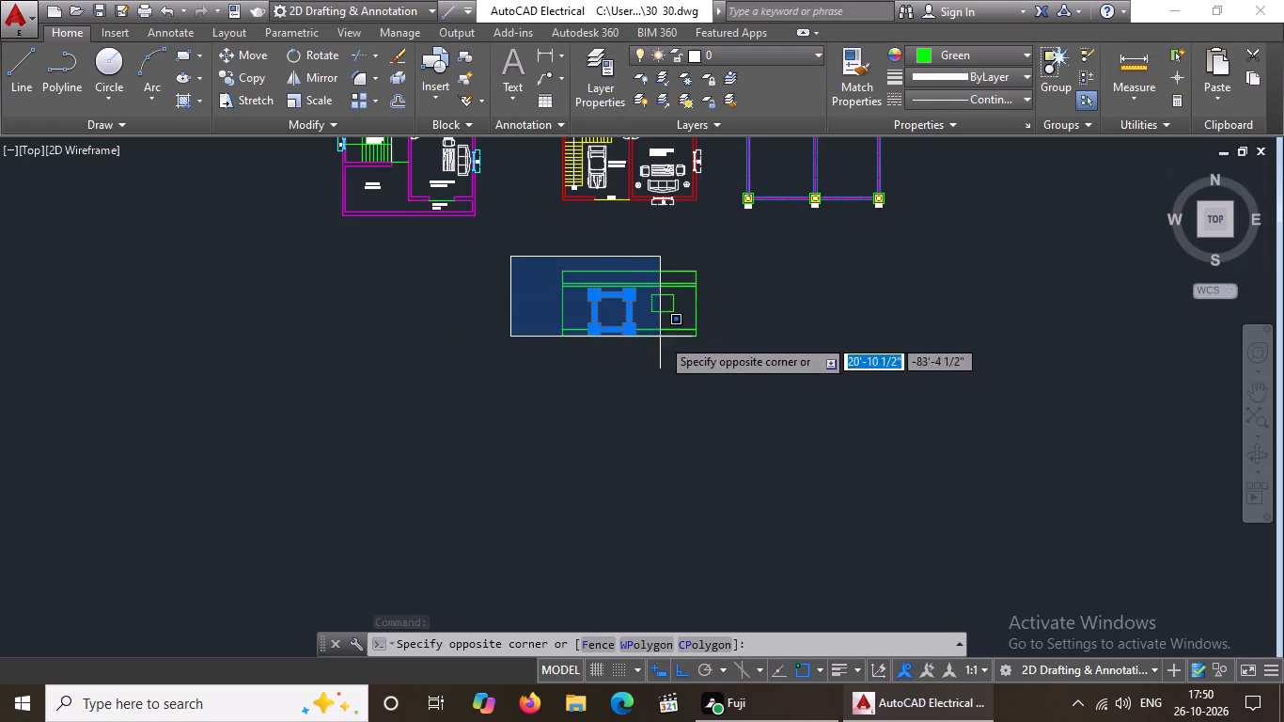
left_click(755, 365)
key("Delete")
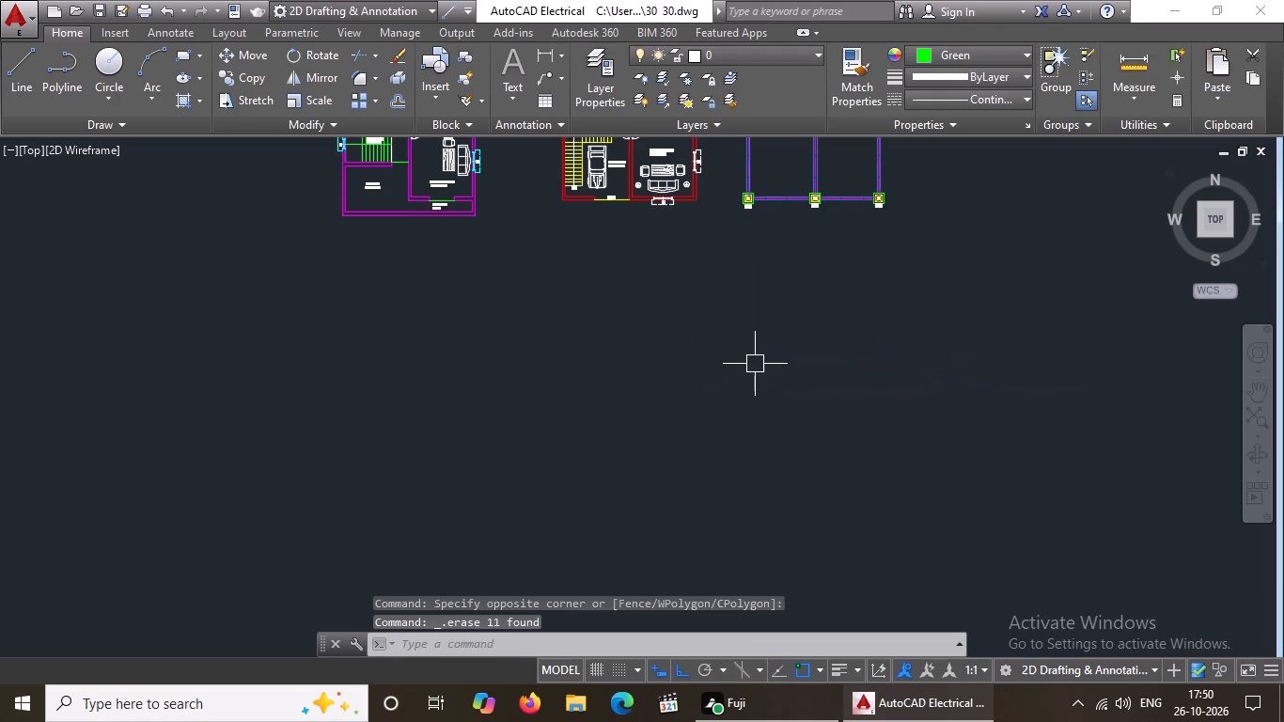
Copy the complete first floor plan with its title horizontally about 131' to the far side of the column layout.
scroll(755, 364, "down", 5)
middle_click_drag(686, 369, 686, 613)
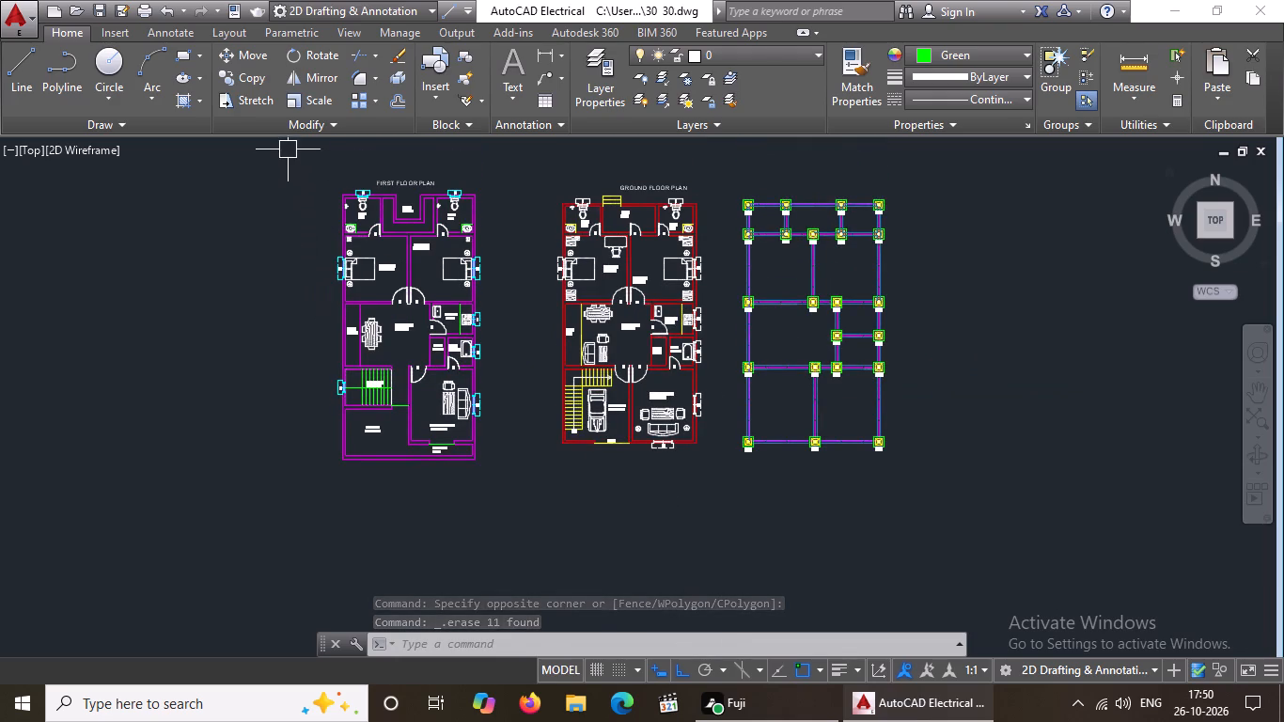
left_click_drag(288, 149, 456, 308)
key("Escape")
key("Escape")
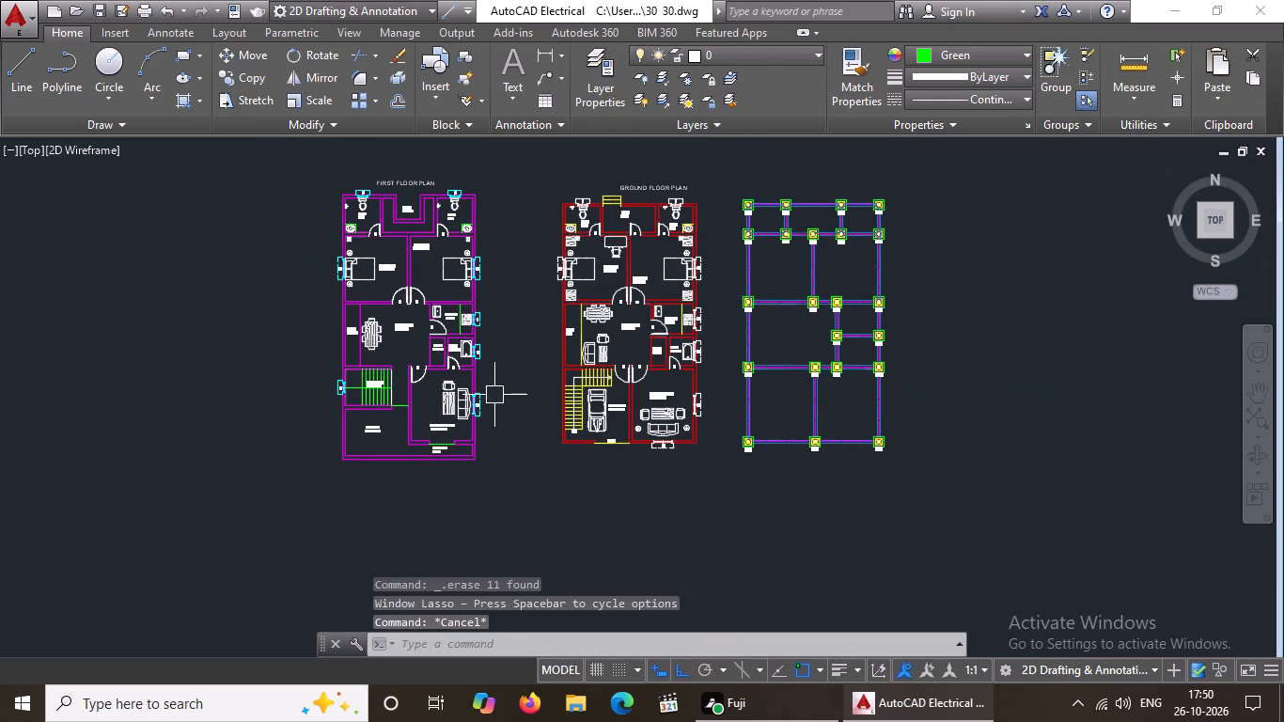
left_click(321, 160)
left_click(522, 502)
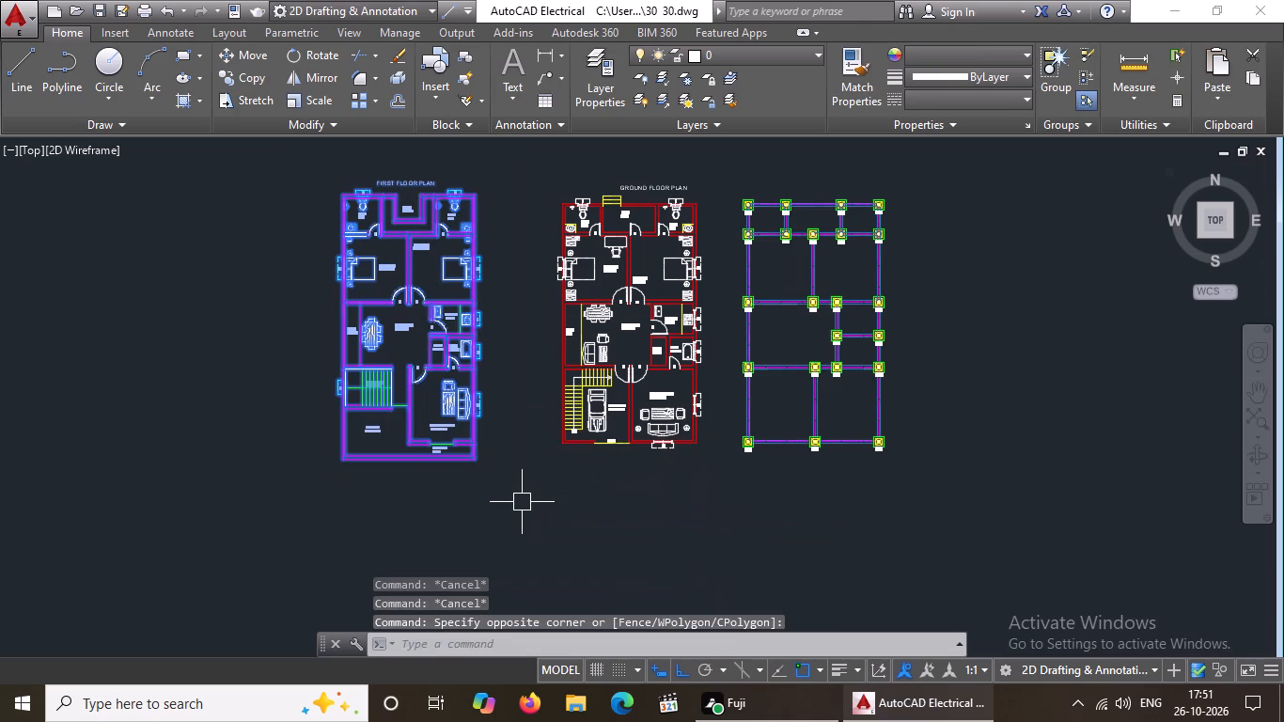
left_click(512, 509)
left_click(493, 488)
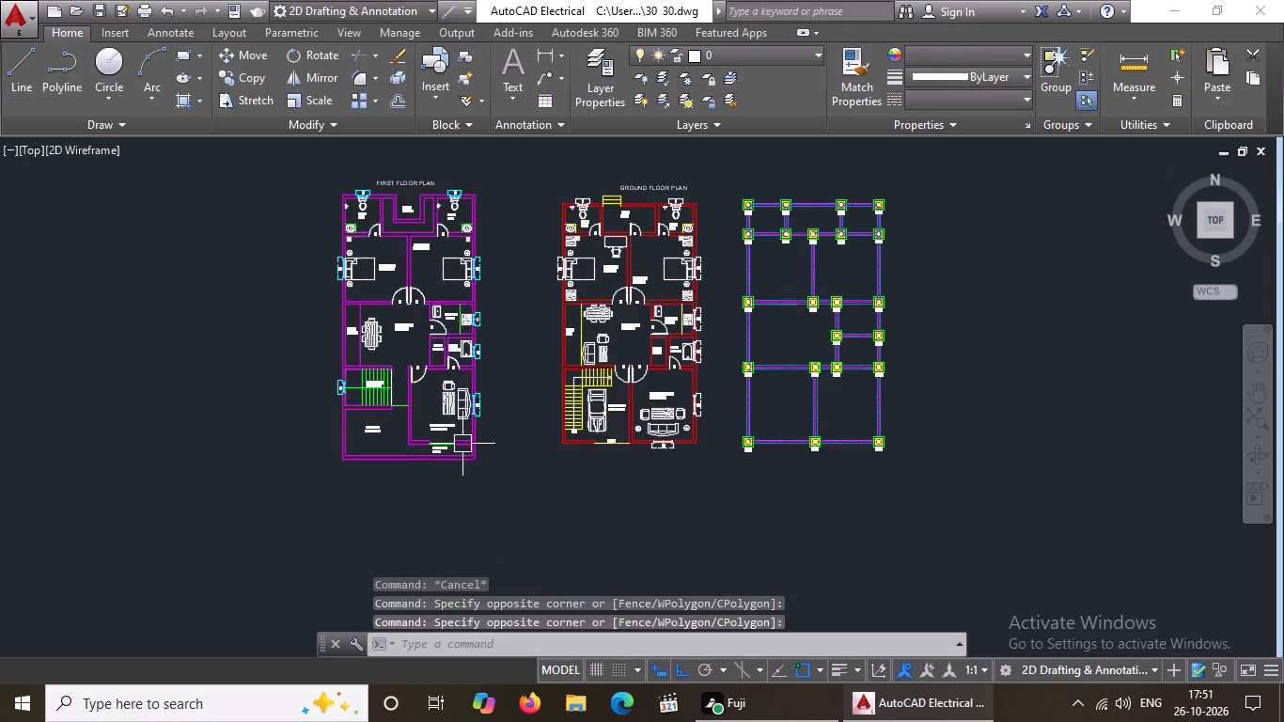
left_click(271, 162)
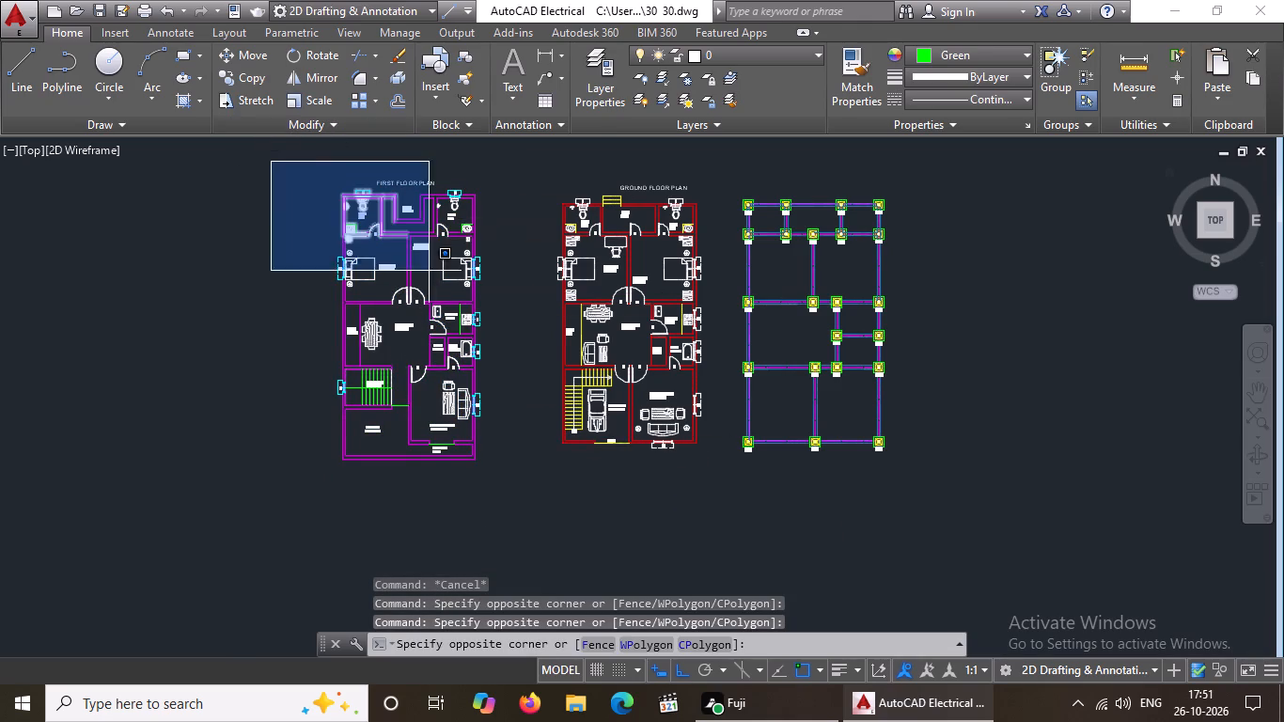
left_click(536, 510)
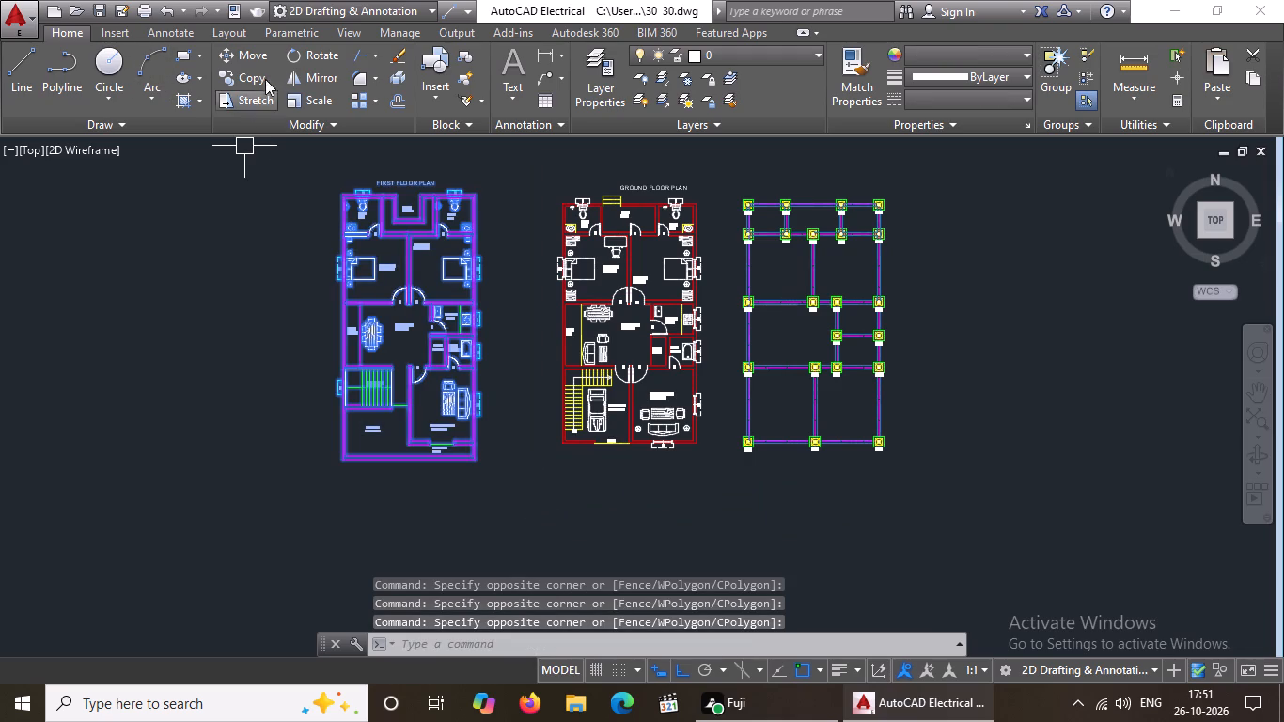
left_click(249, 72)
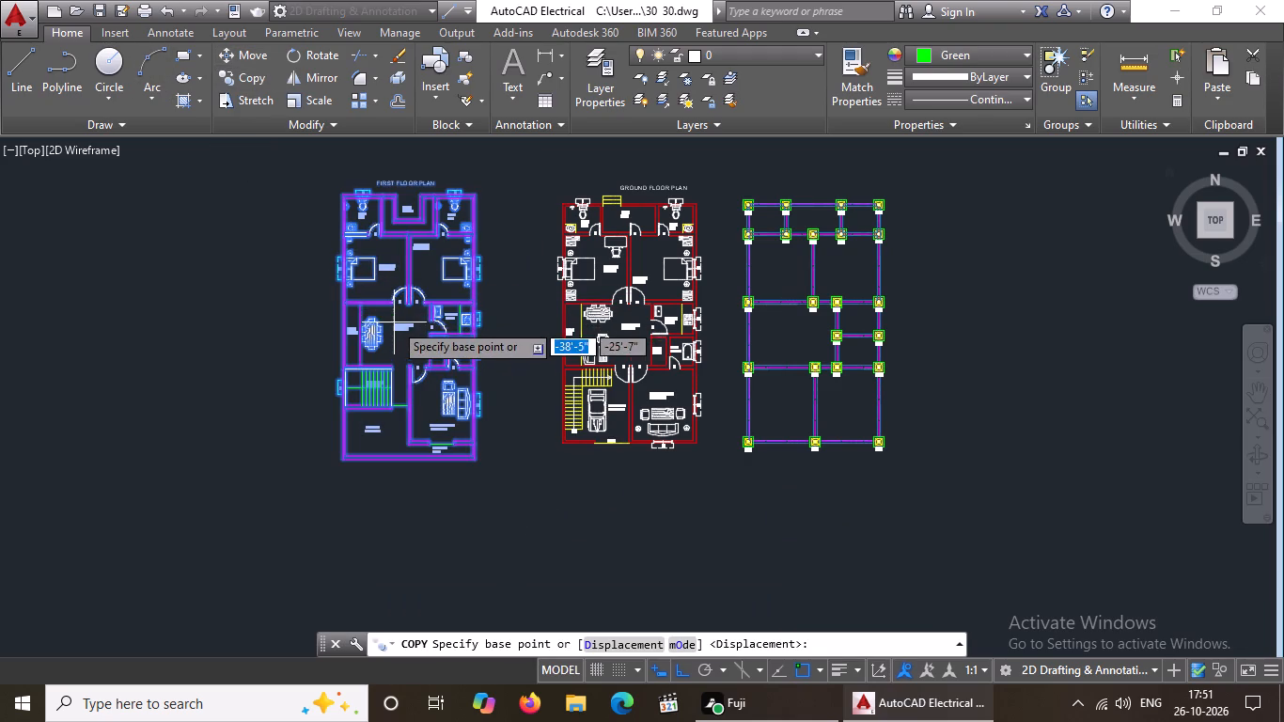
left_click(395, 309)
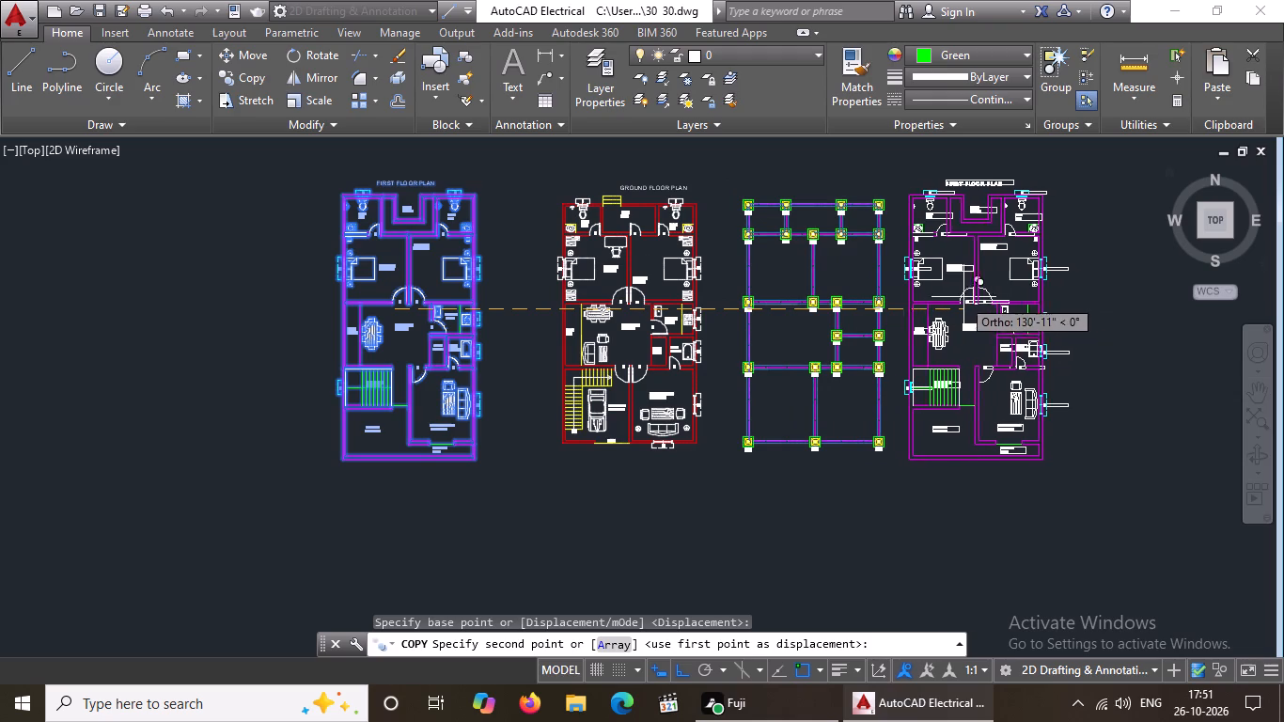
left_click(964, 296)
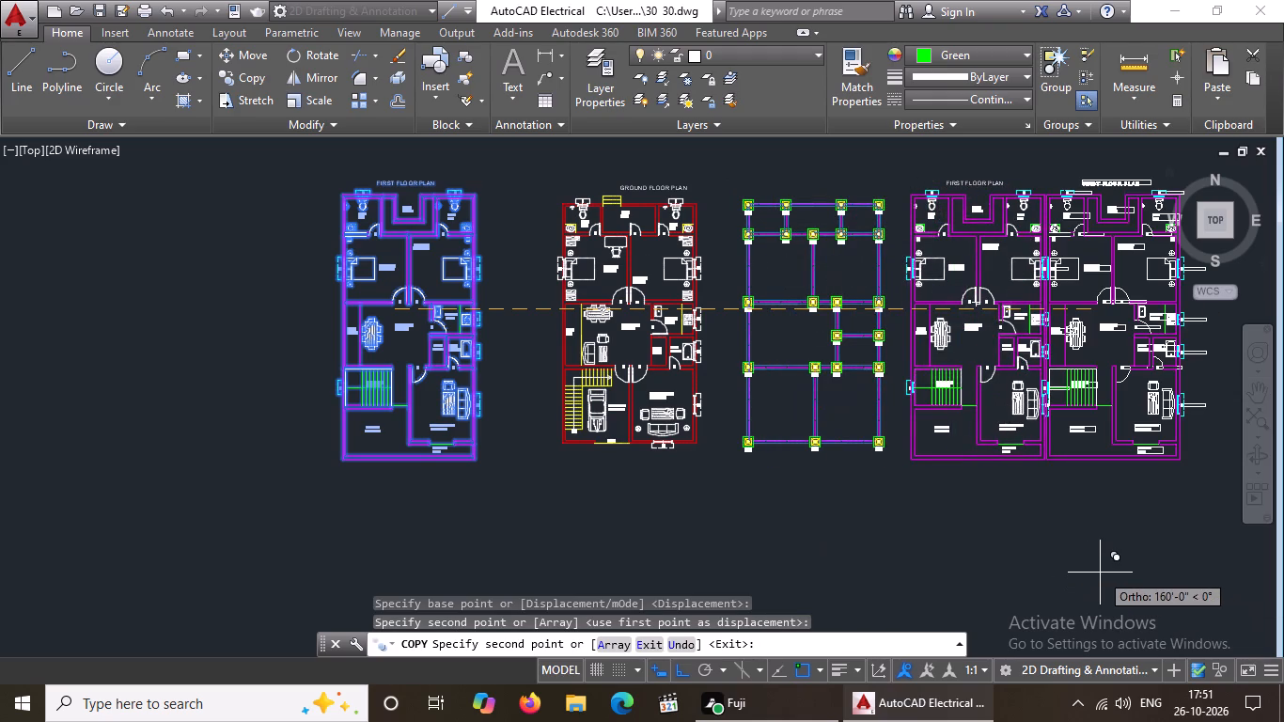
key("Escape")
Erase the original first floor plan and its title beside the ground floor plan, keeping the copy beyond the column layout.
scroll(1009, 509, "up", 1)
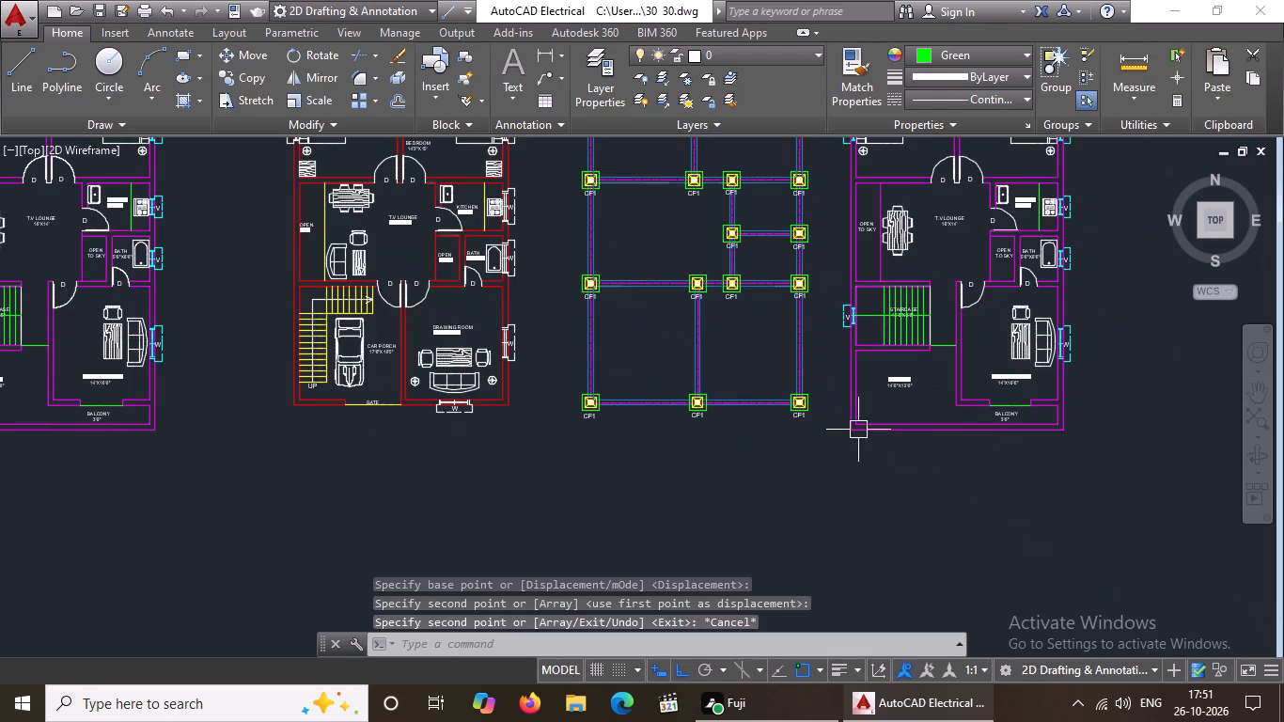
scroll(863, 435, "down", 2)
left_click(524, 288)
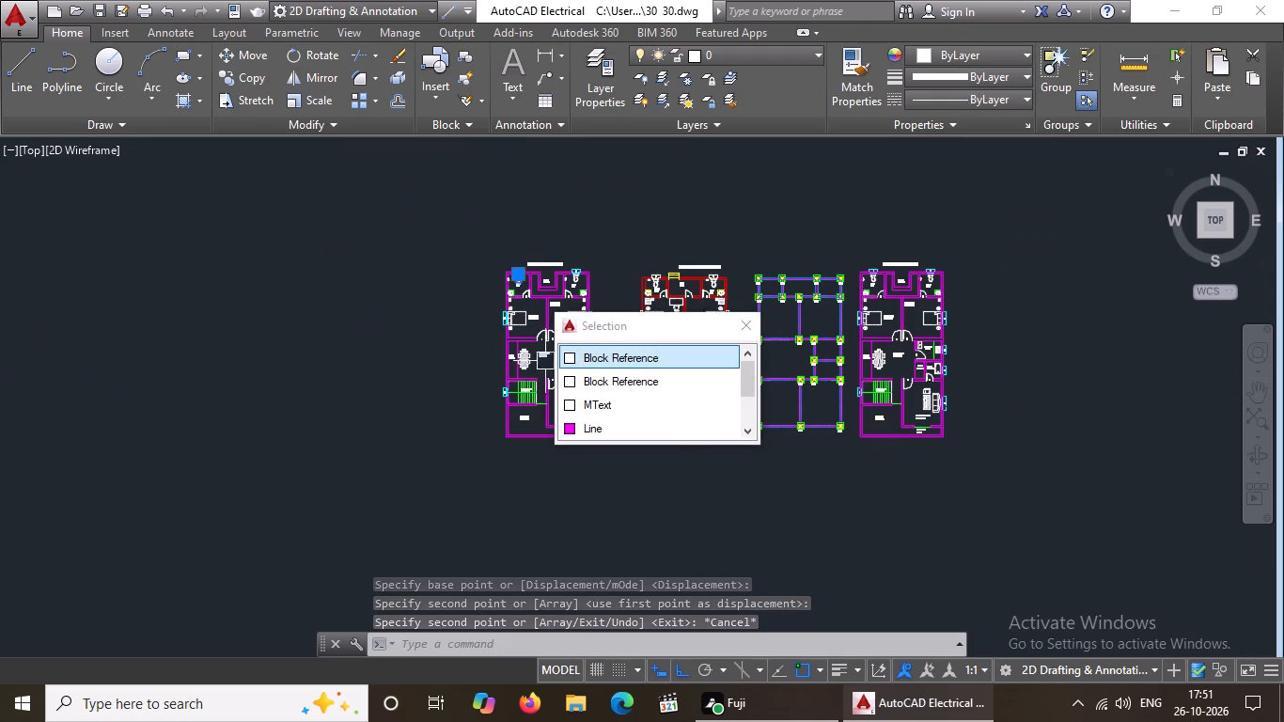
left_click(482, 364)
key("Escape")
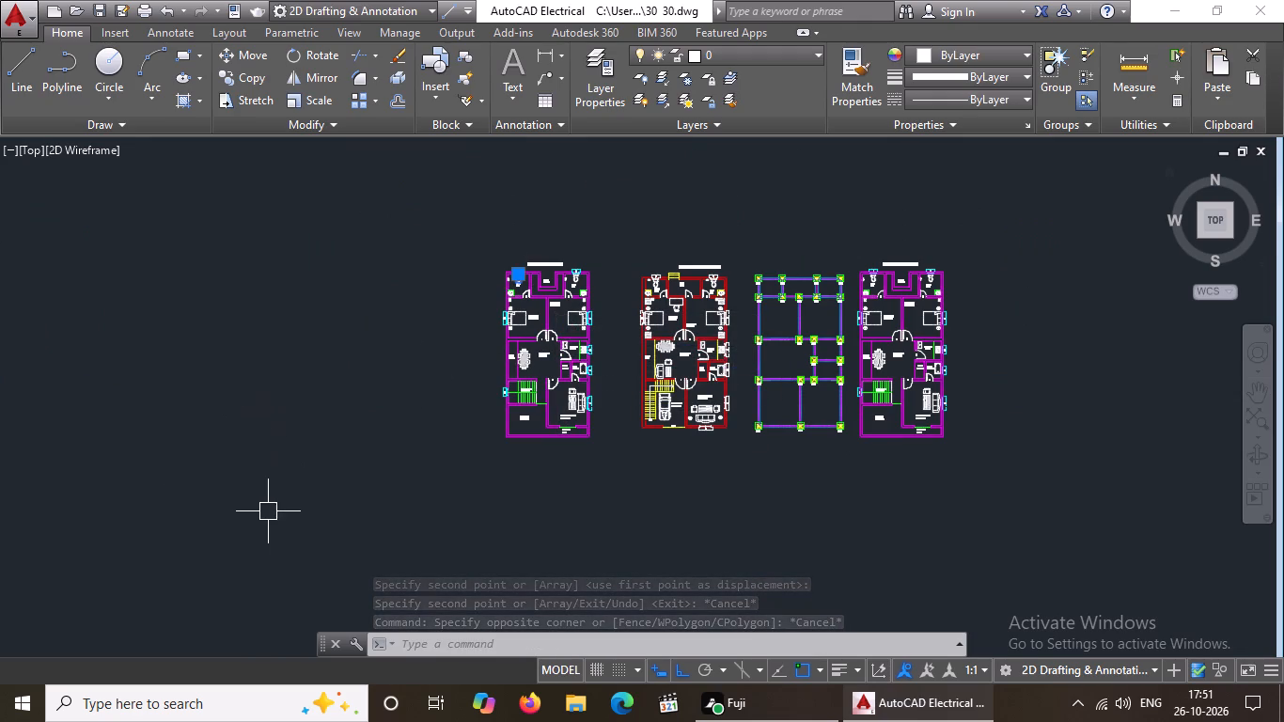
left_click(462, 221)
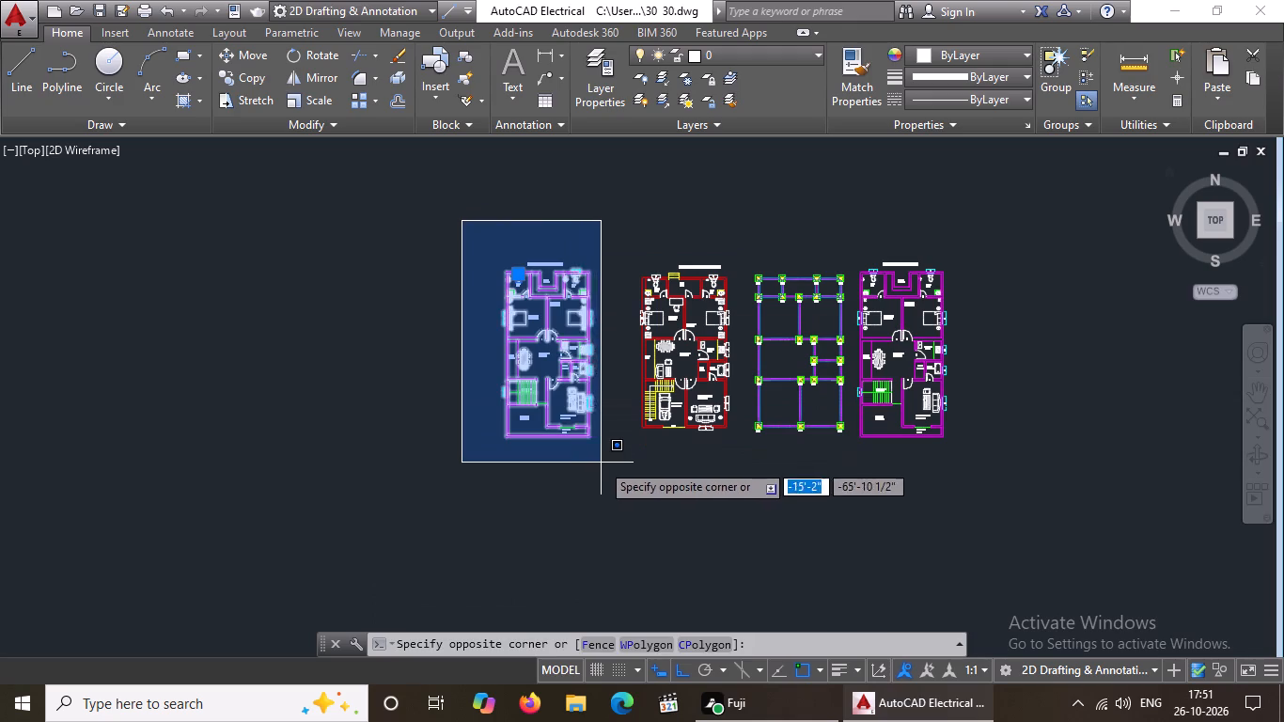
left_click(602, 462)
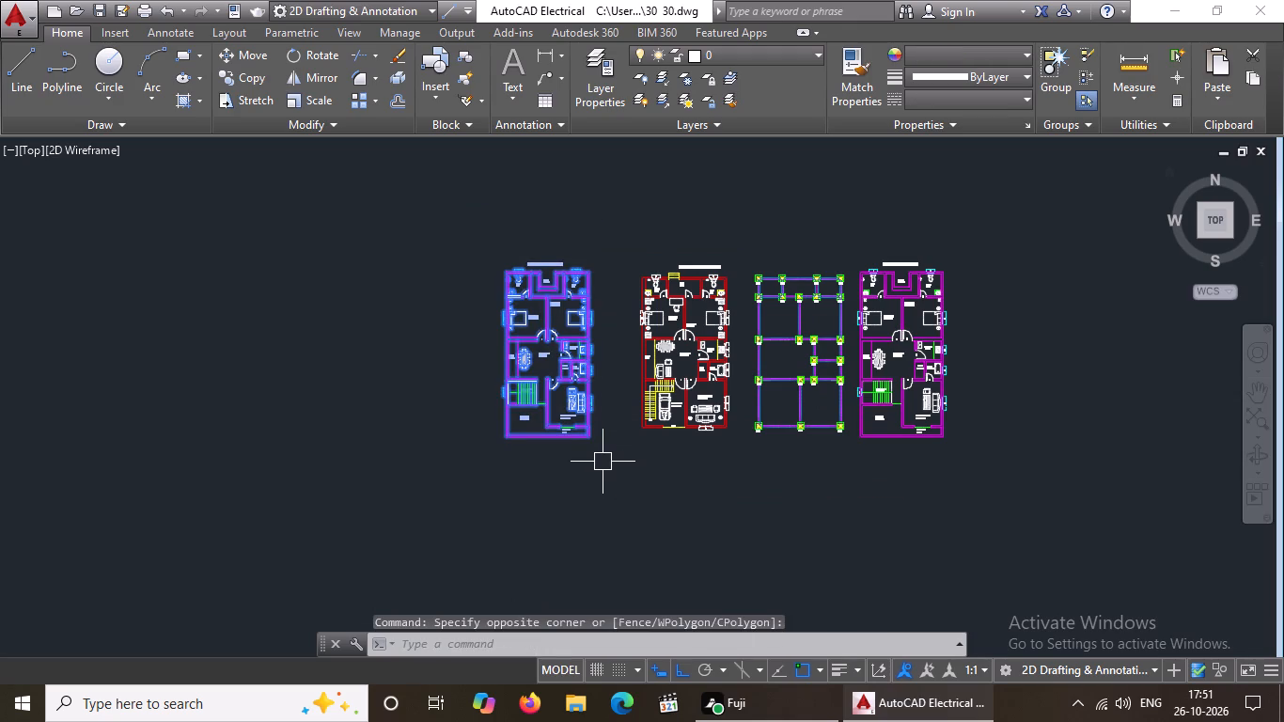
key("Delete")
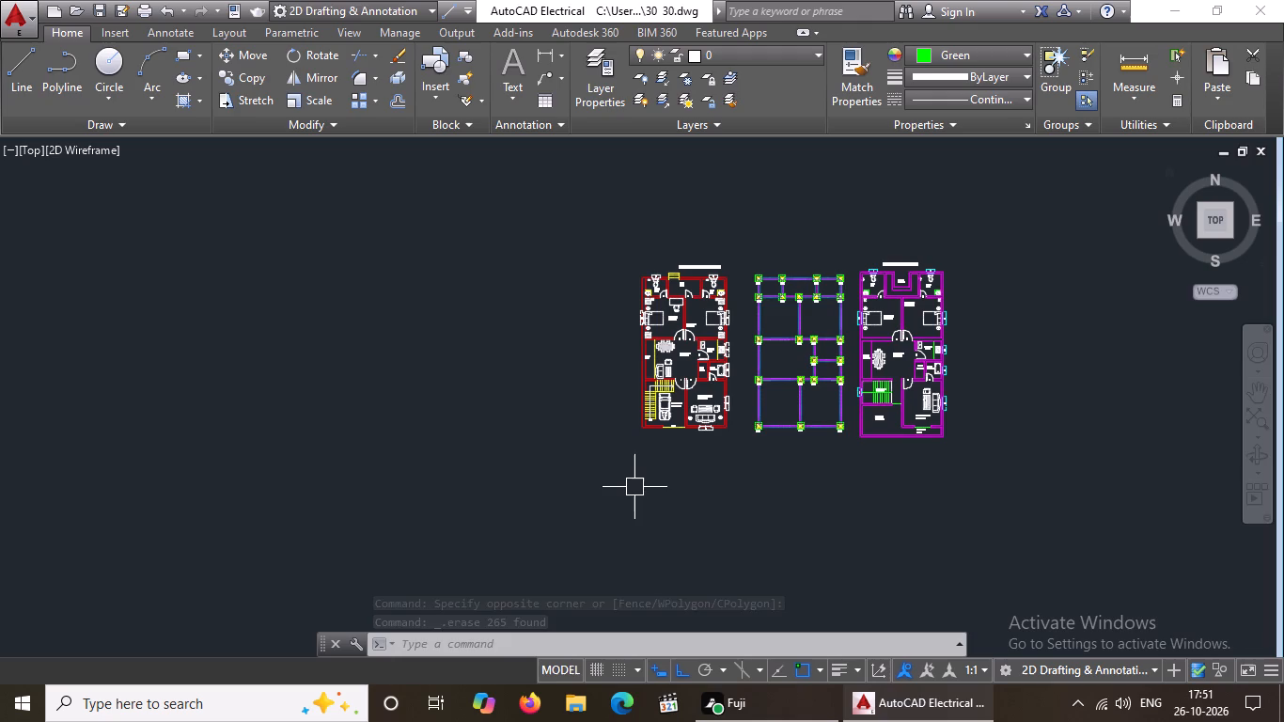
Move the whole column layout horizontally about 1'-3 1/2" toward the ground floor plan.
scroll(752, 356, "up", 1)
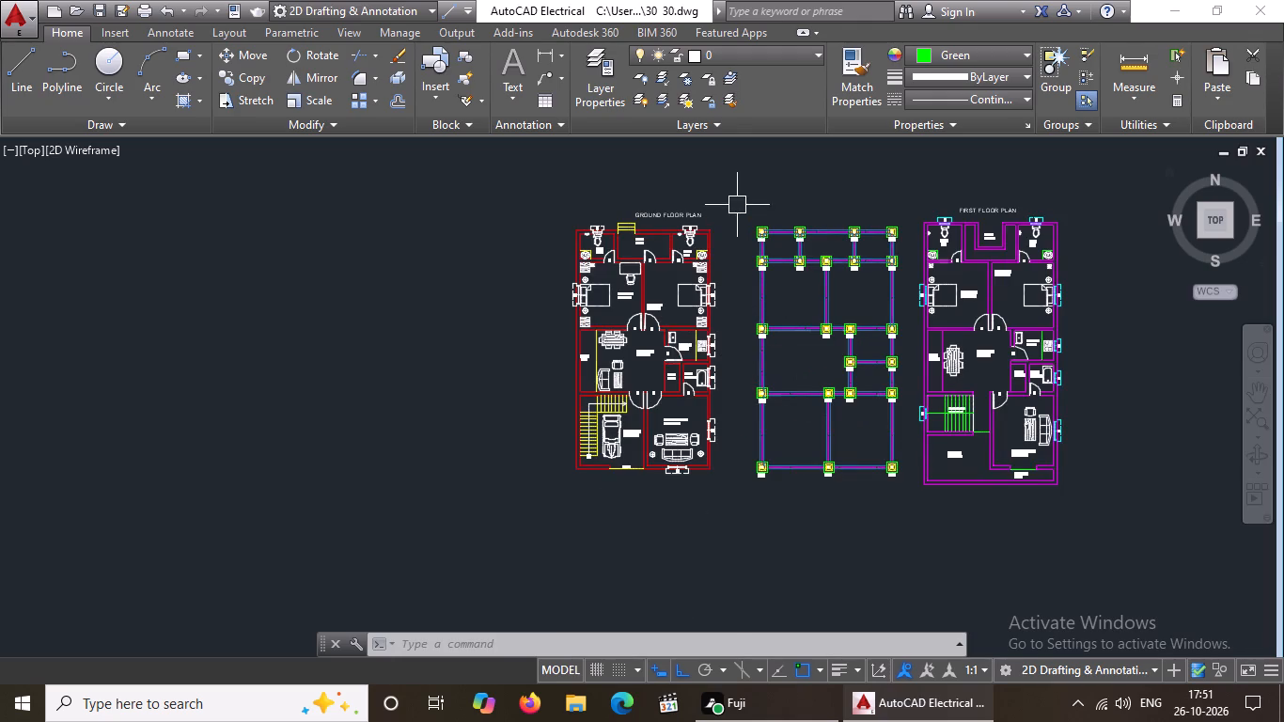
left_click(736, 201)
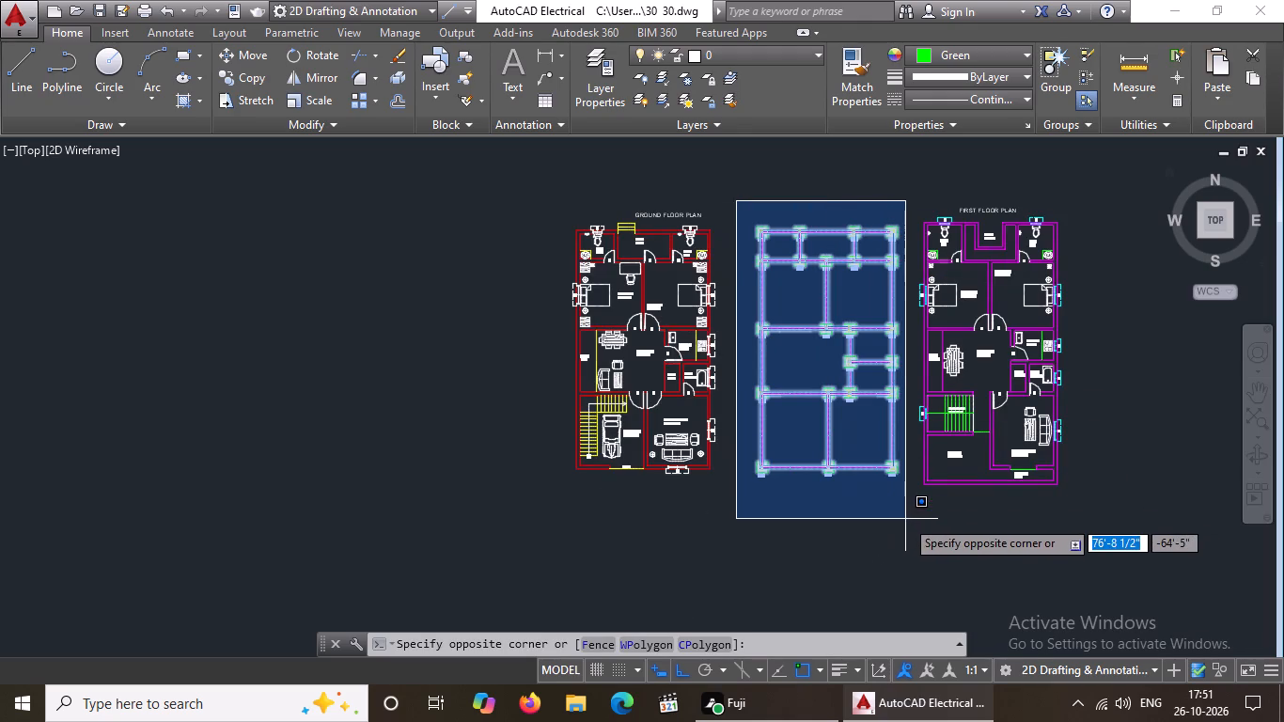
left_click(905, 519)
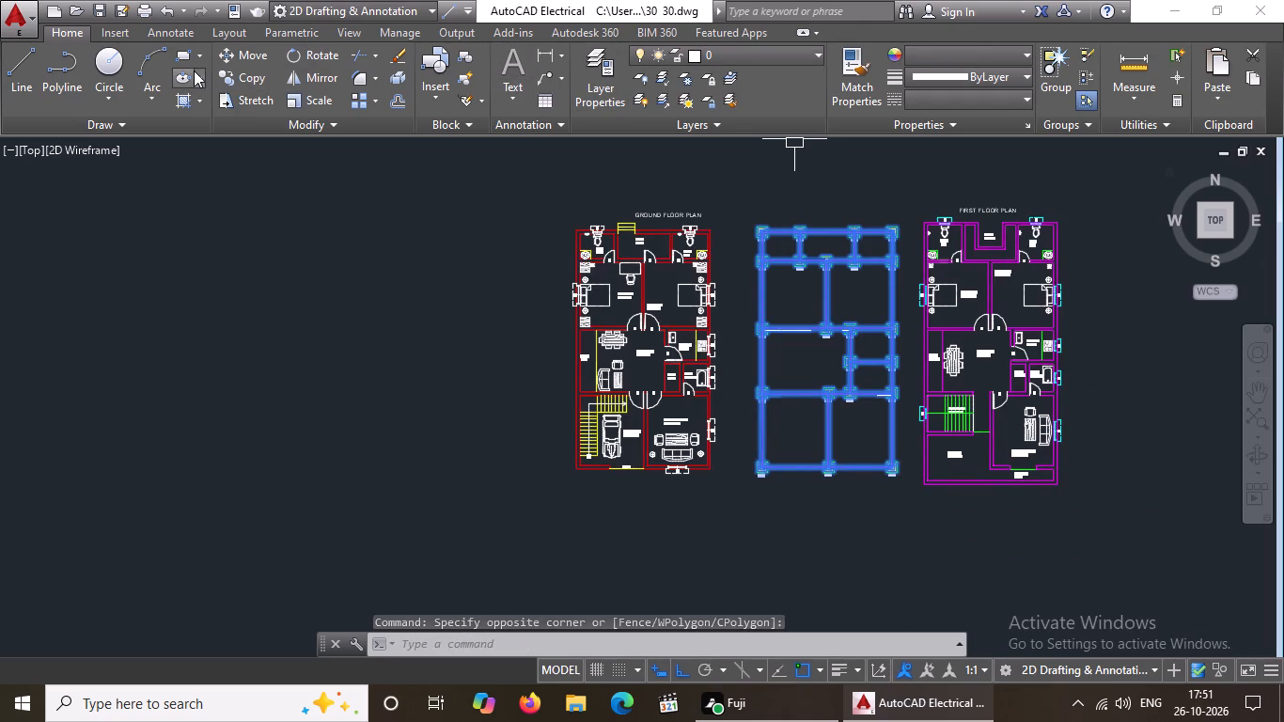
left_click(243, 55)
left_click(841, 297)
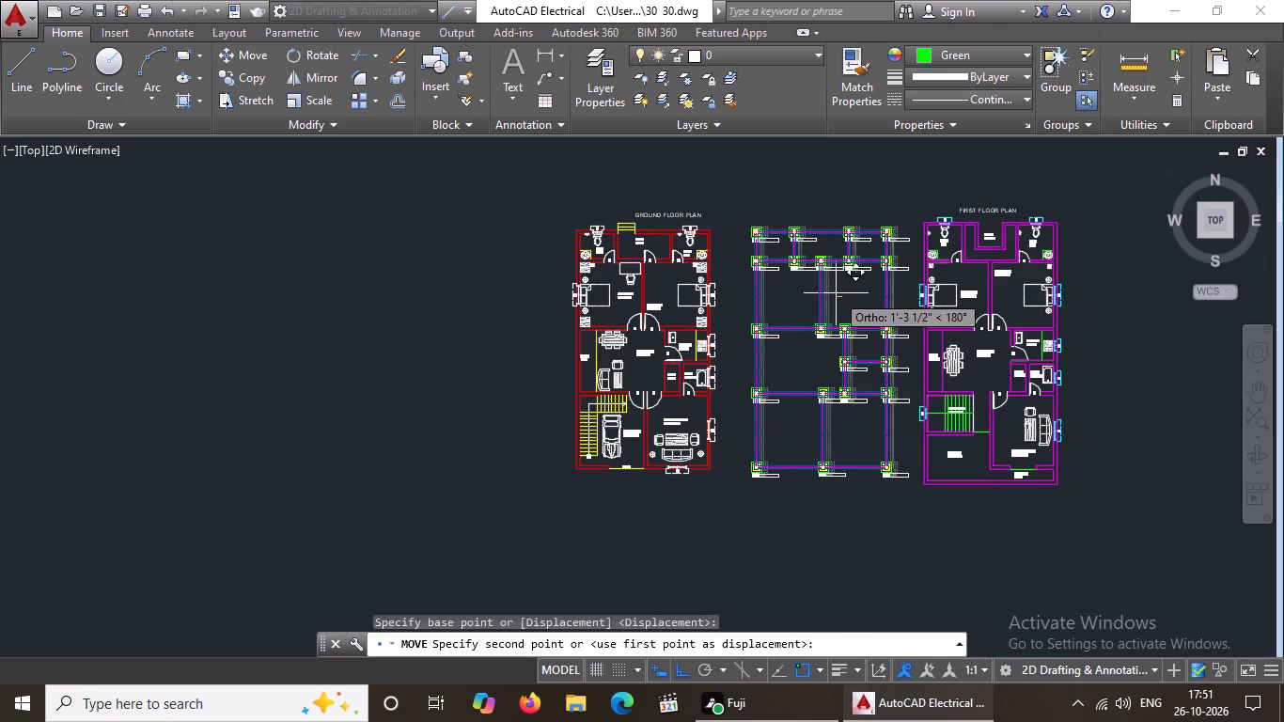
left_click(836, 293)
scroll(849, 306, "down", 2)
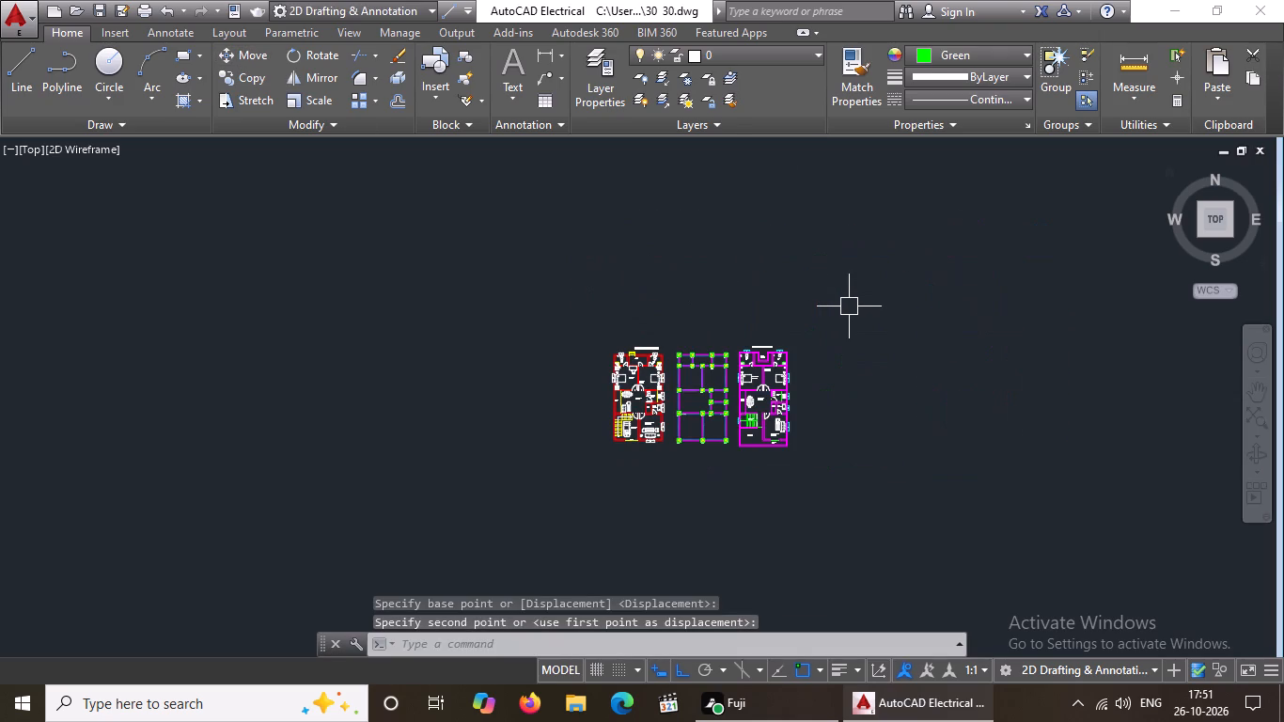
scroll(765, 431, "up", 2)
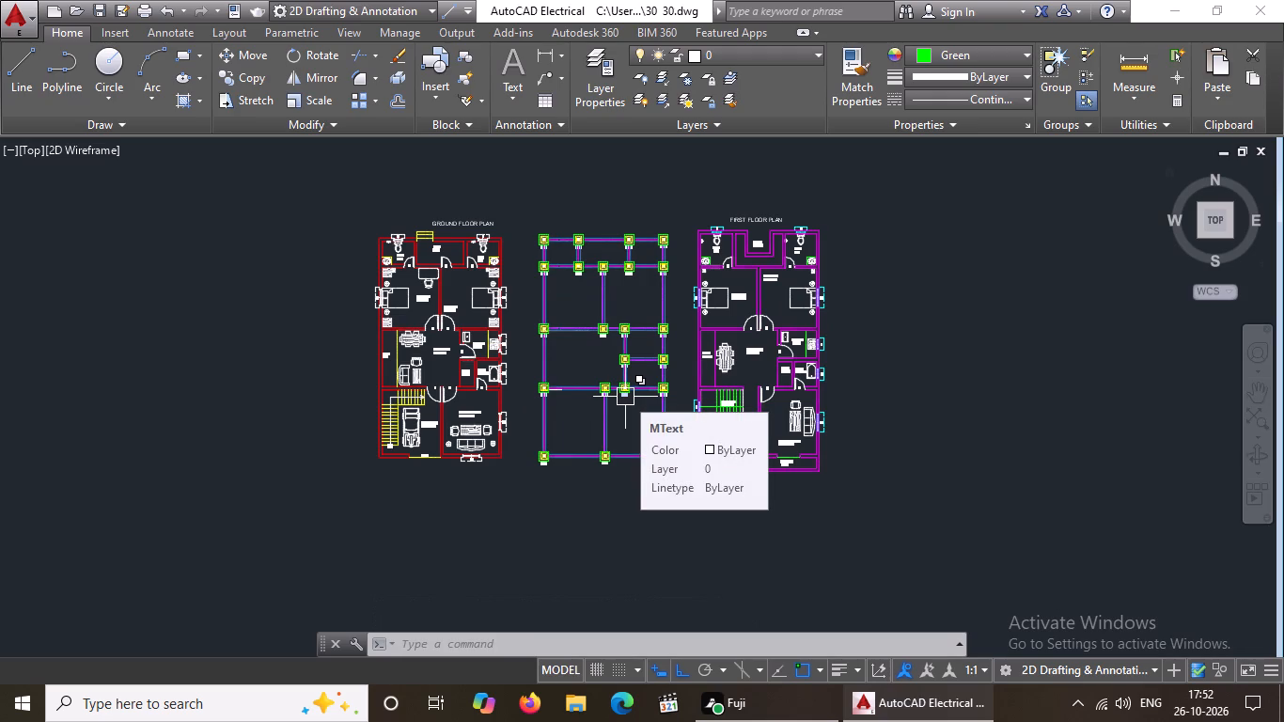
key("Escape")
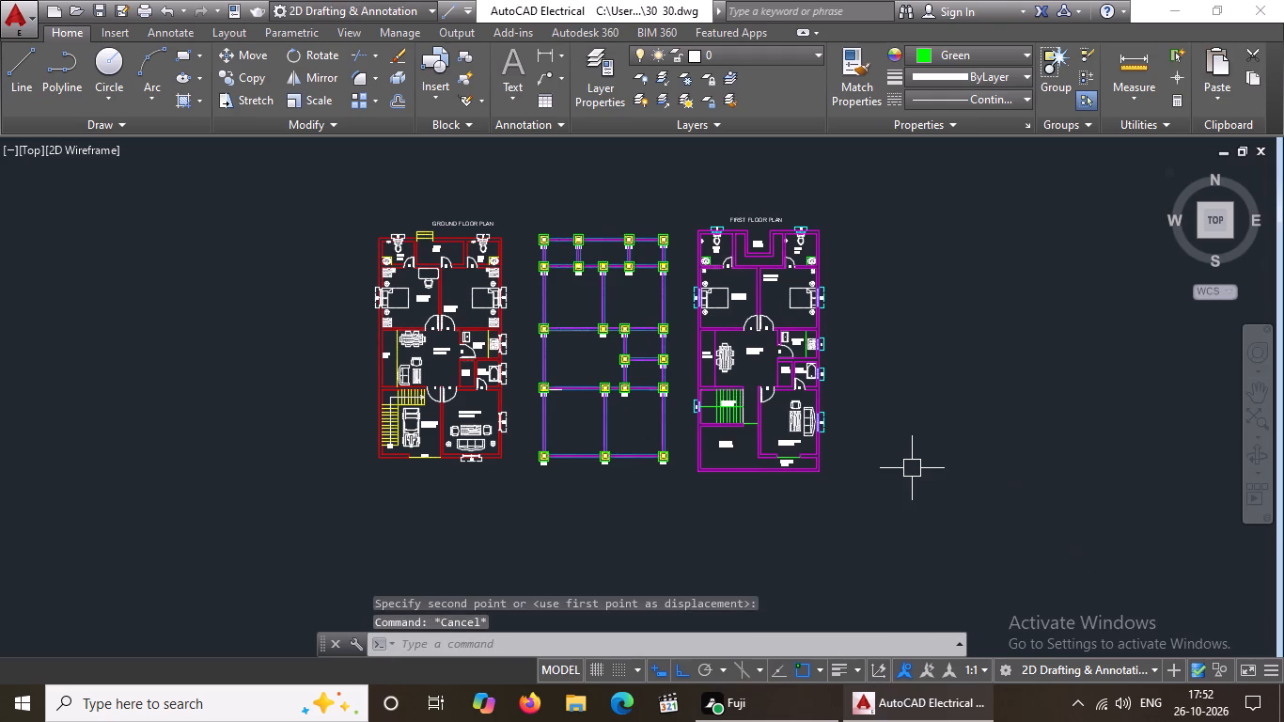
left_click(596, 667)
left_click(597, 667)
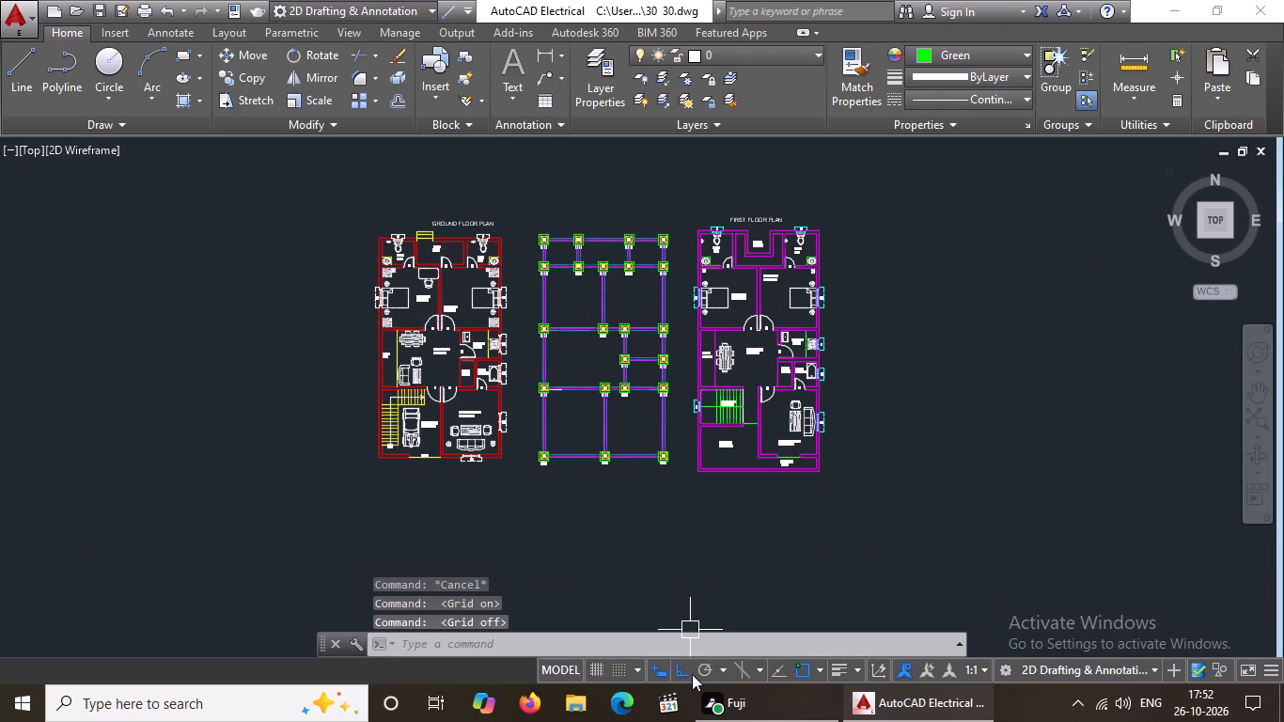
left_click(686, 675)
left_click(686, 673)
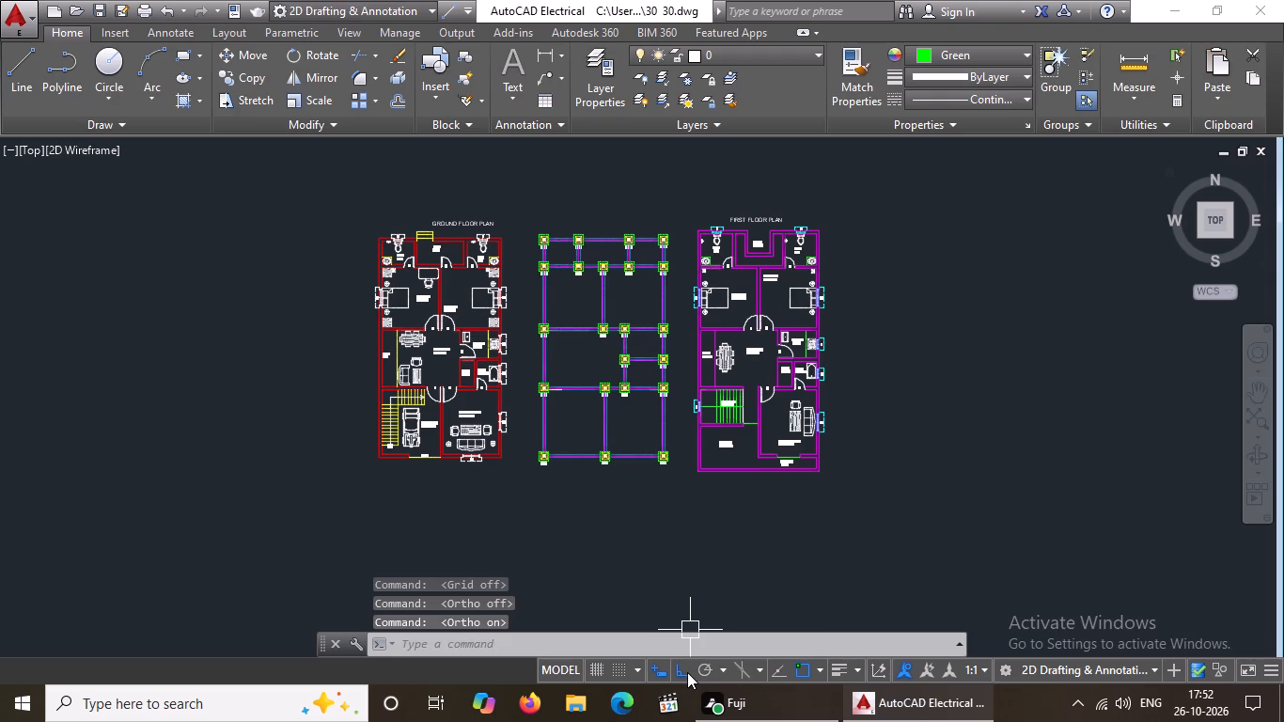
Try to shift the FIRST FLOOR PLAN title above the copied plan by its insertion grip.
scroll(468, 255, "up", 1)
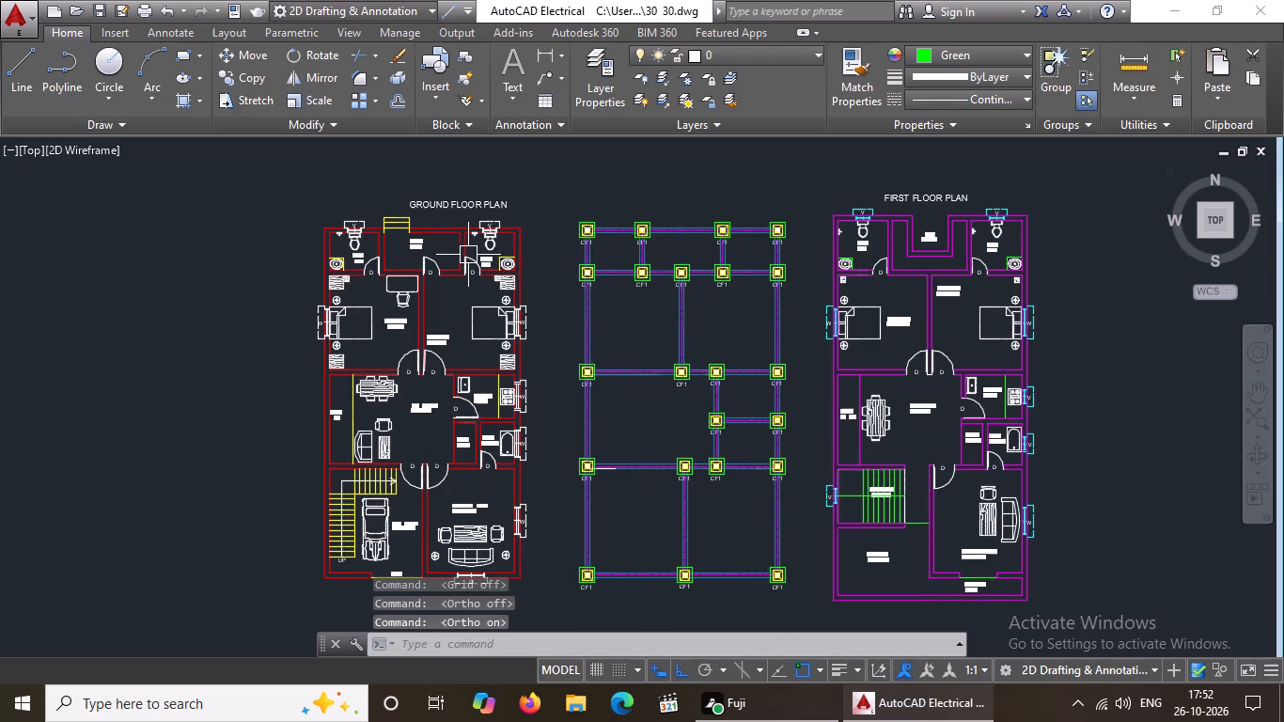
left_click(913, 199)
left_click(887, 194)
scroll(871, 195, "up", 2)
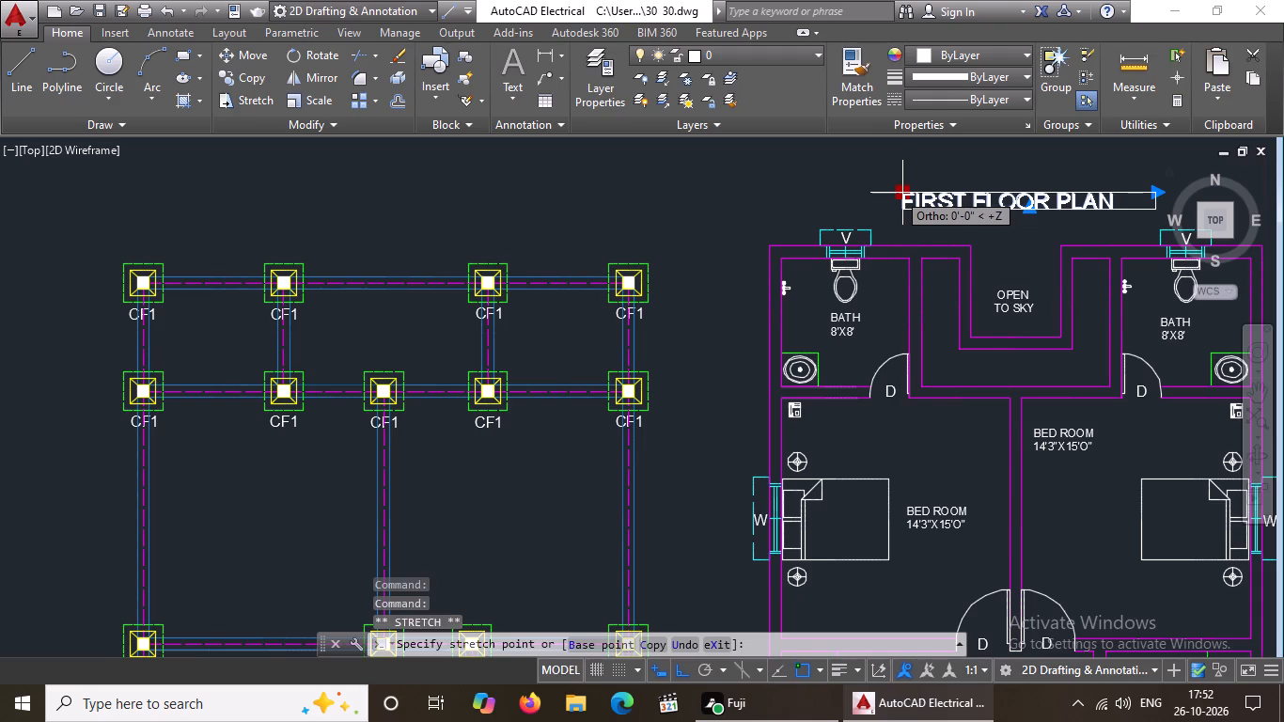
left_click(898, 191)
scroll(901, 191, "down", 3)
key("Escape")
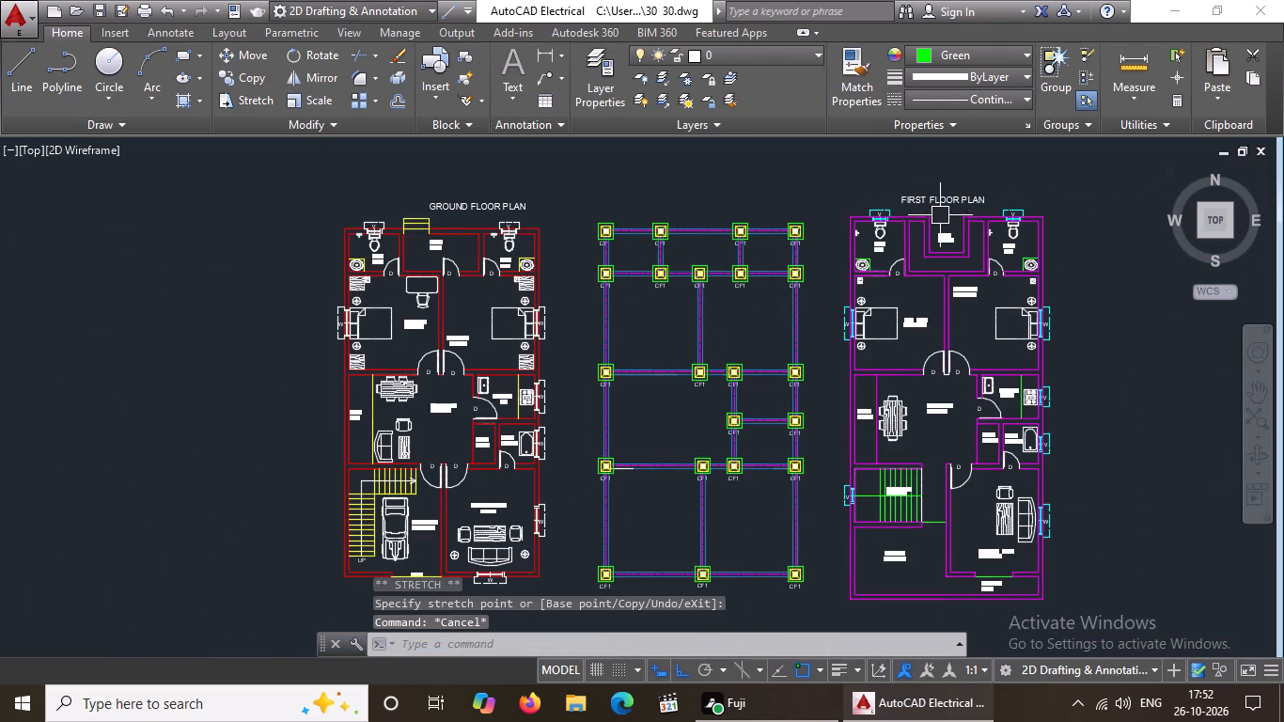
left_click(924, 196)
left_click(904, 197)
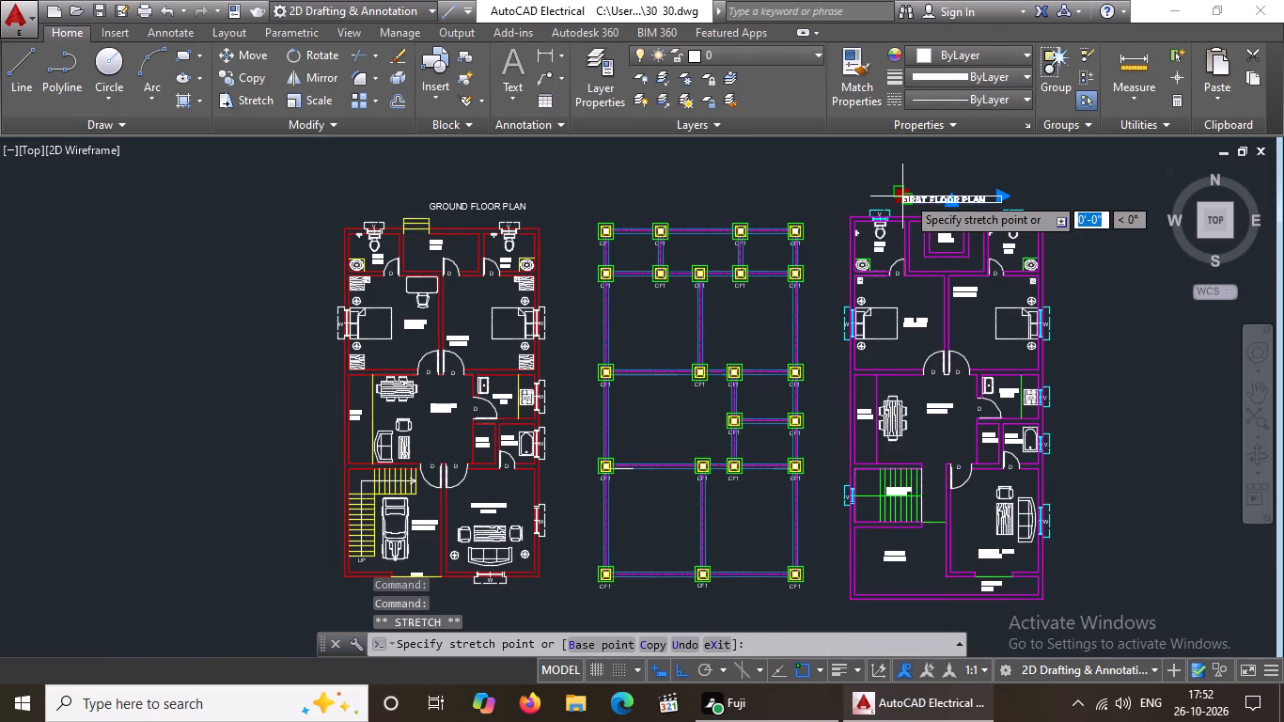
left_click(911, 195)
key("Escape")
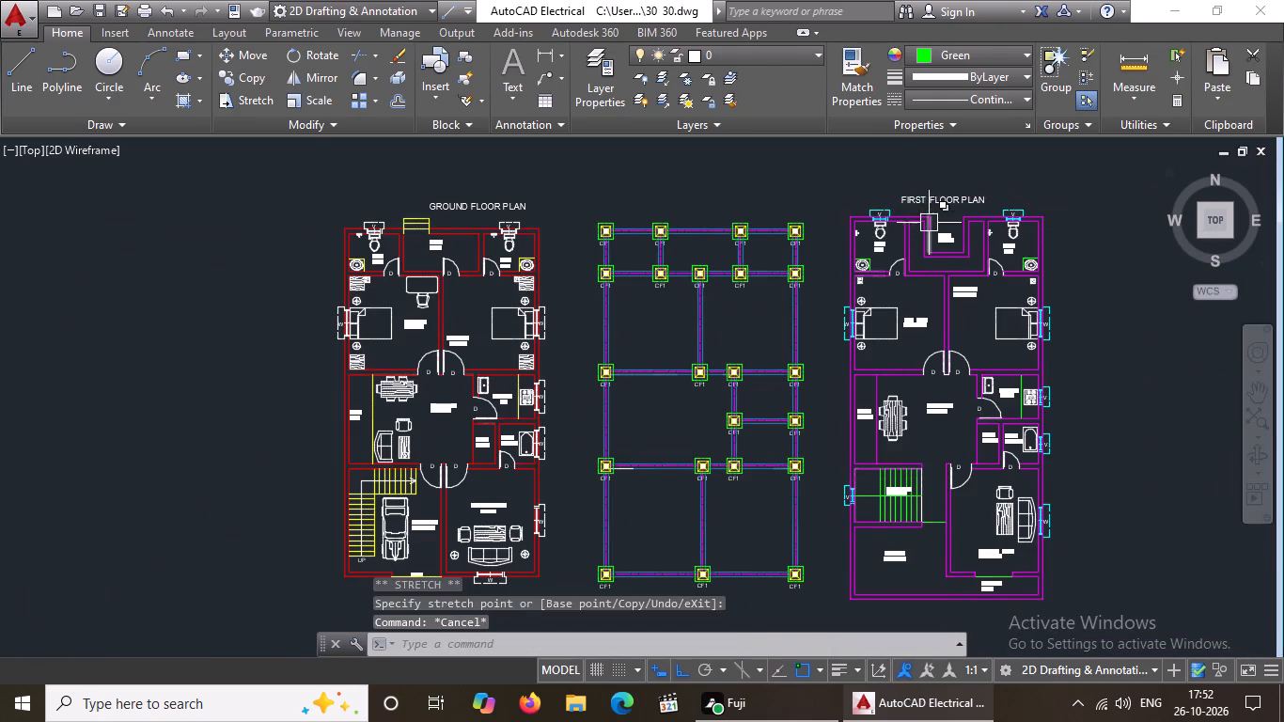
Shift the GROUND FLOOR PLAN title horizontally about 3'-3" away from the column layout.
scroll(497, 211, "up", 2)
left_click(441, 197)
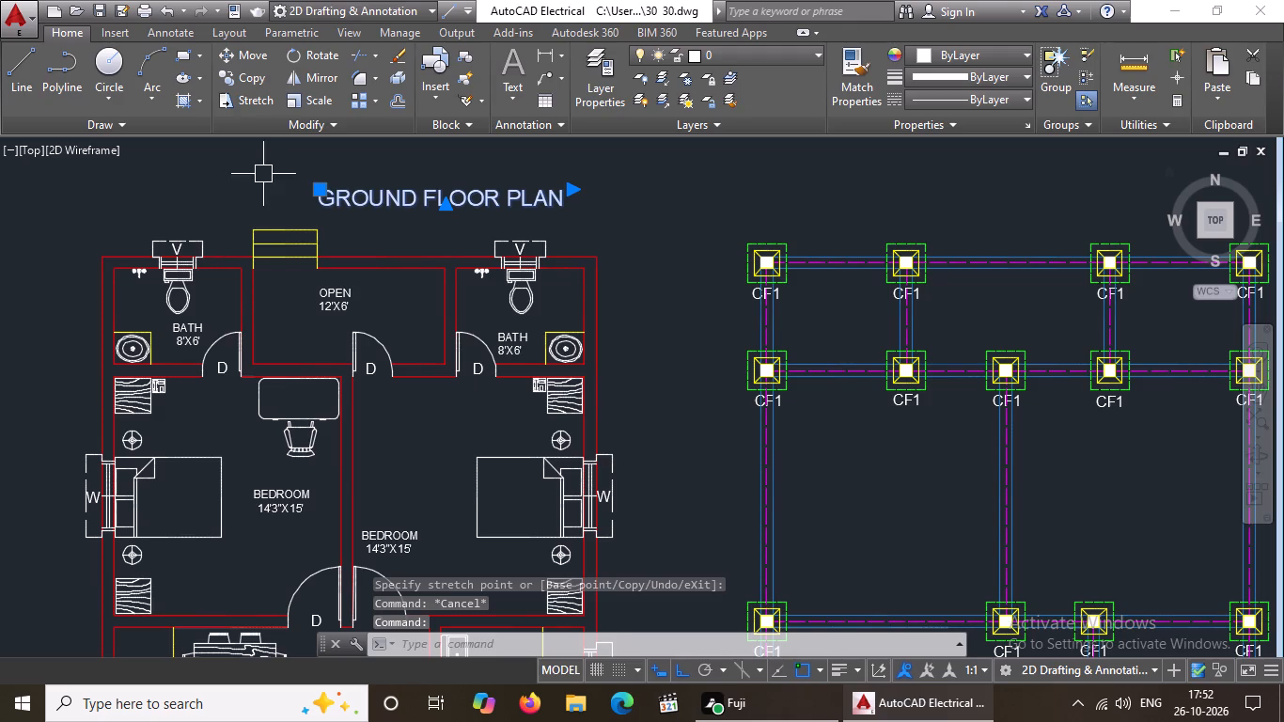
left_click(316, 186)
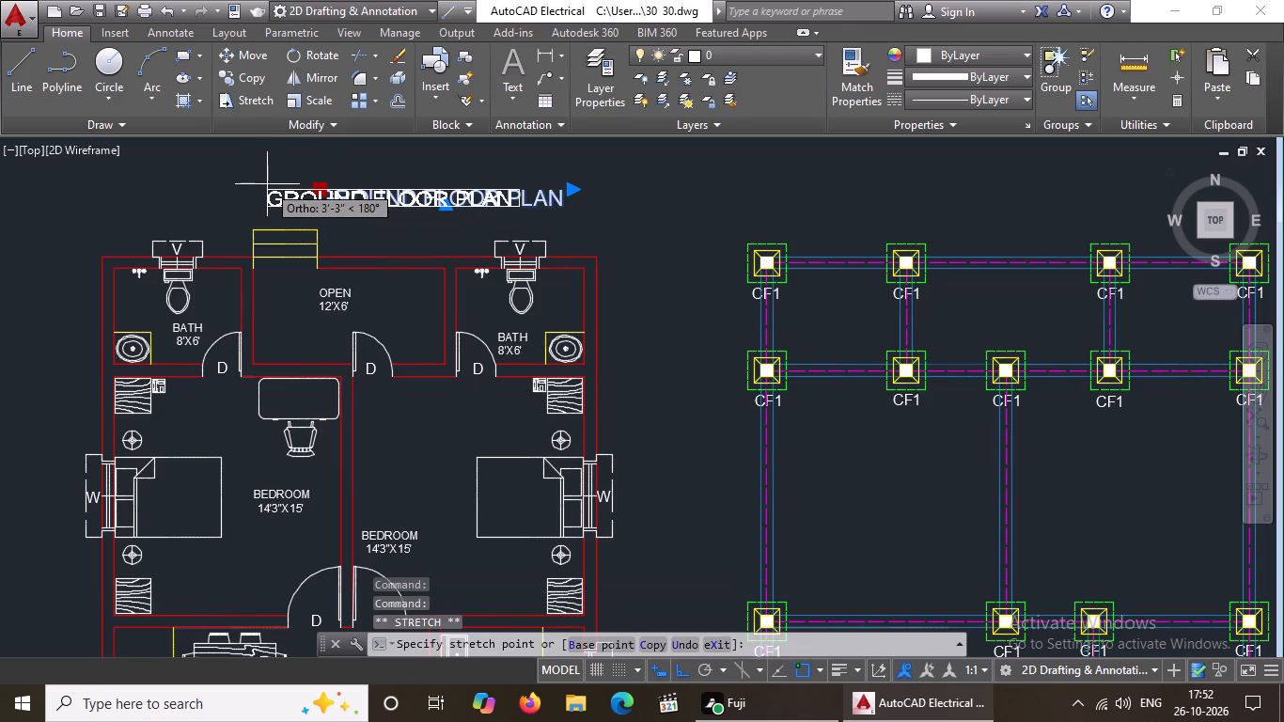
left_click(264, 185)
scroll(366, 217, "down", 3)
key("Escape")
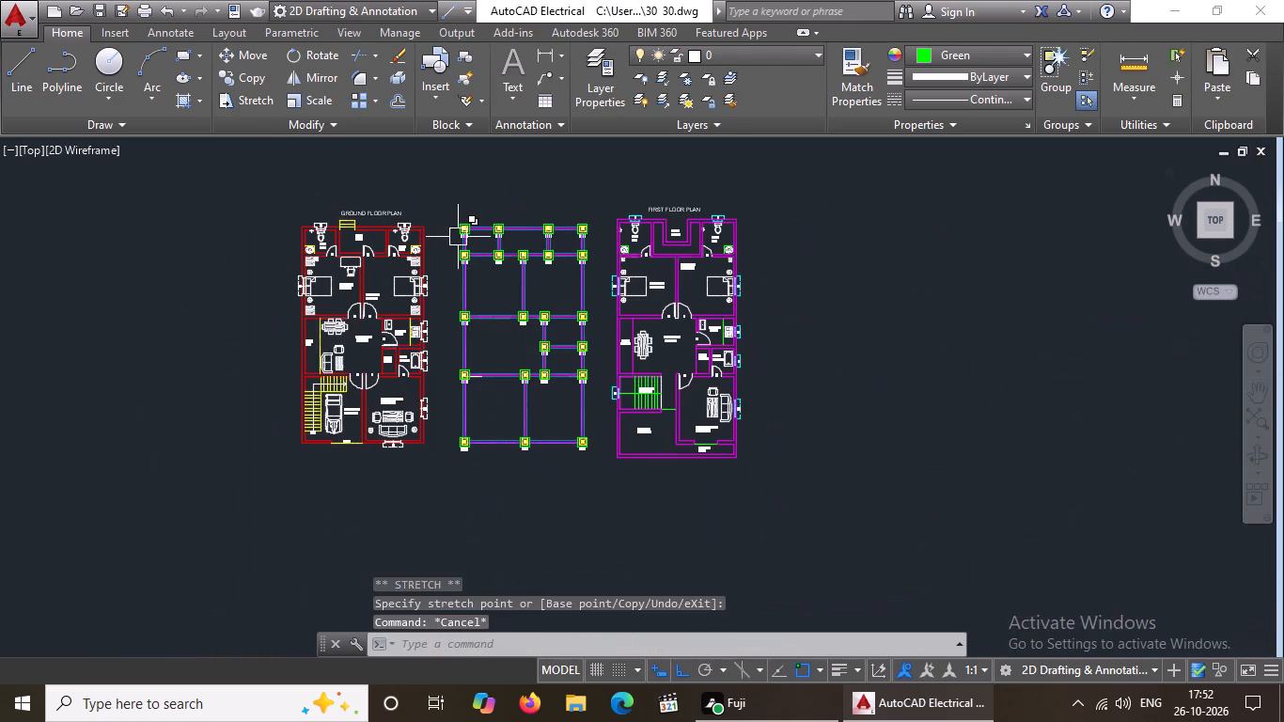
Copy the FIRST FLOOR PLAN title horizontally about 38'-1" to sit above the column layout.
scroll(502, 196, "up", 2)
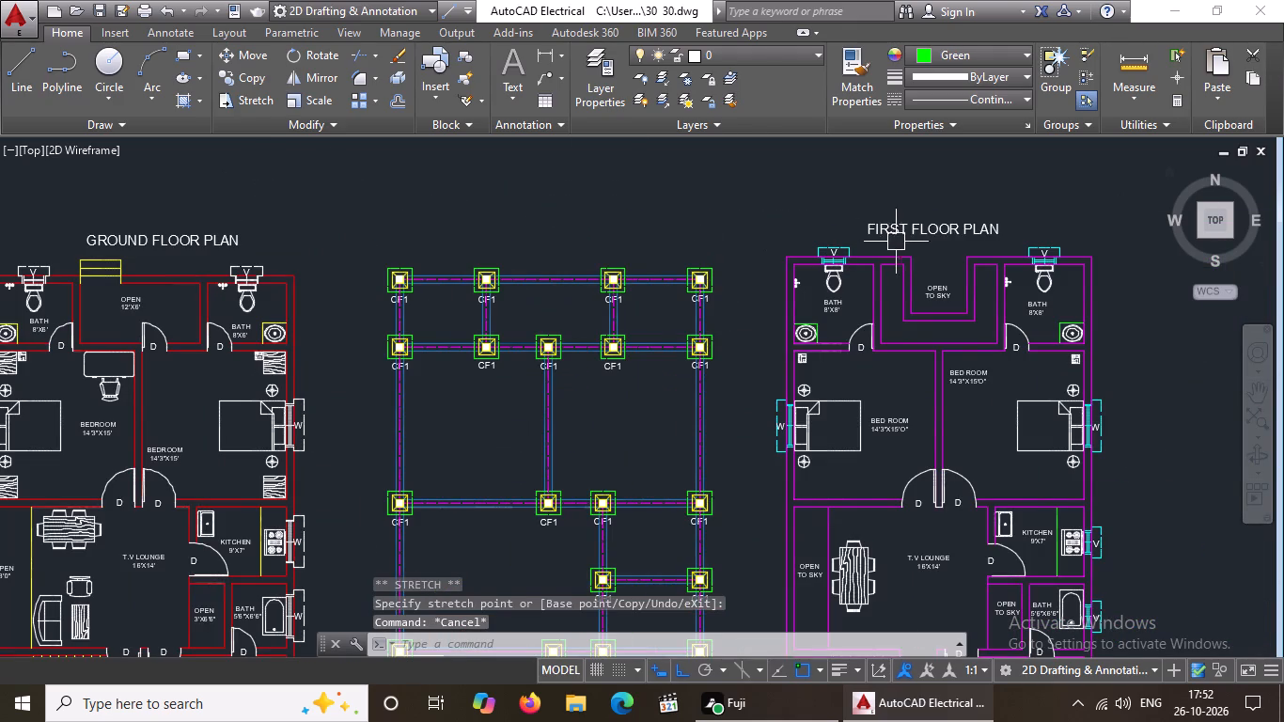
left_click(909, 235)
left_click(242, 79)
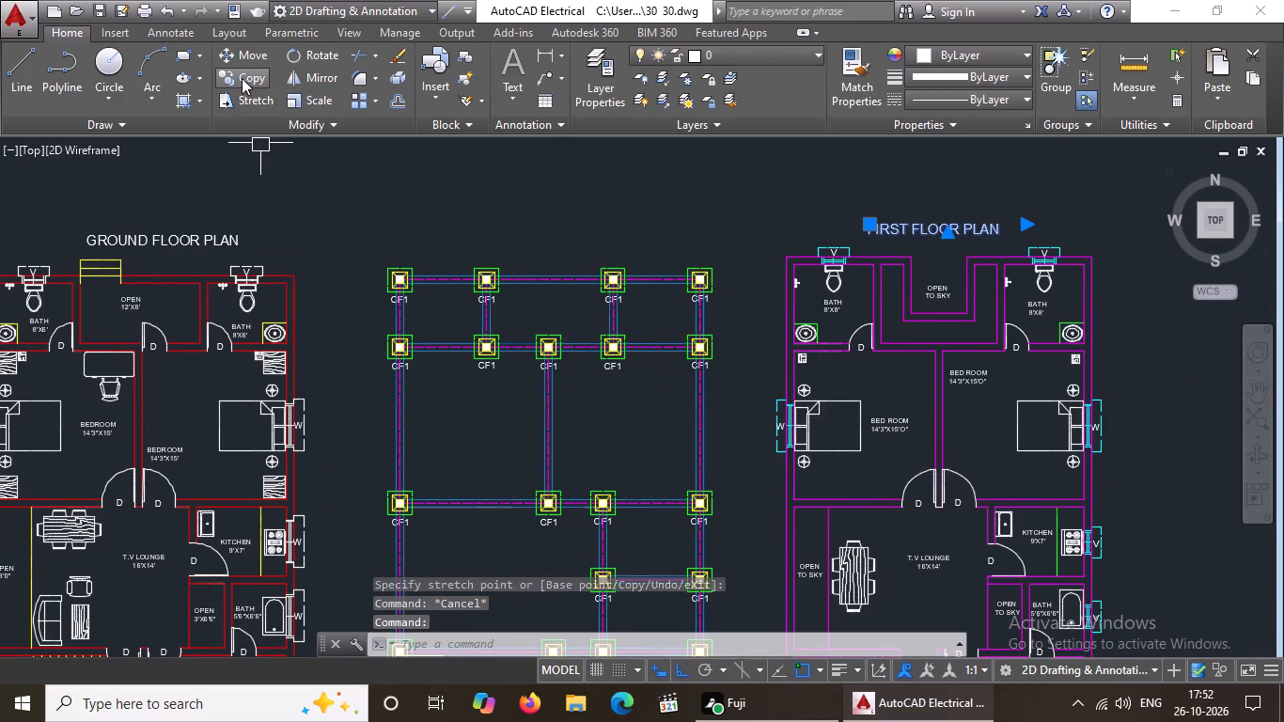
left_click(937, 228)
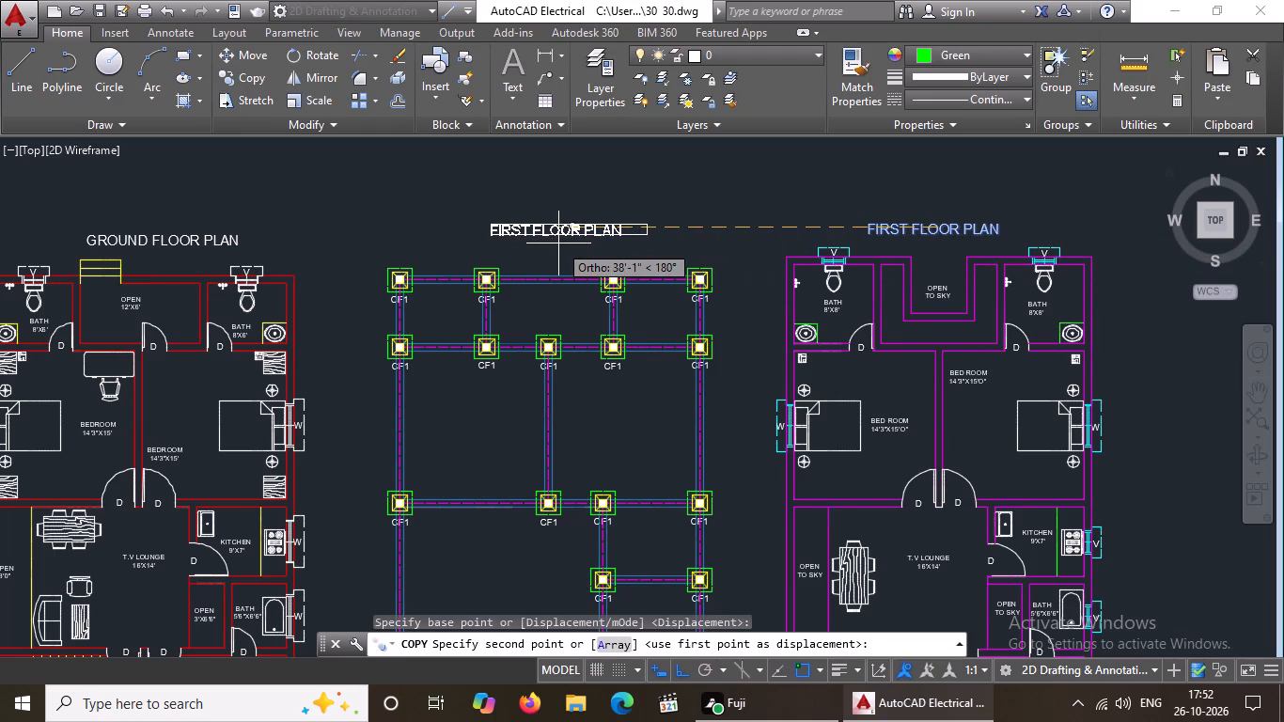
left_click(558, 243)
key("Escape")
Replace the text of the copied title above the column layout with COLUMN FOOTING PLAN.
double_click(607, 232)
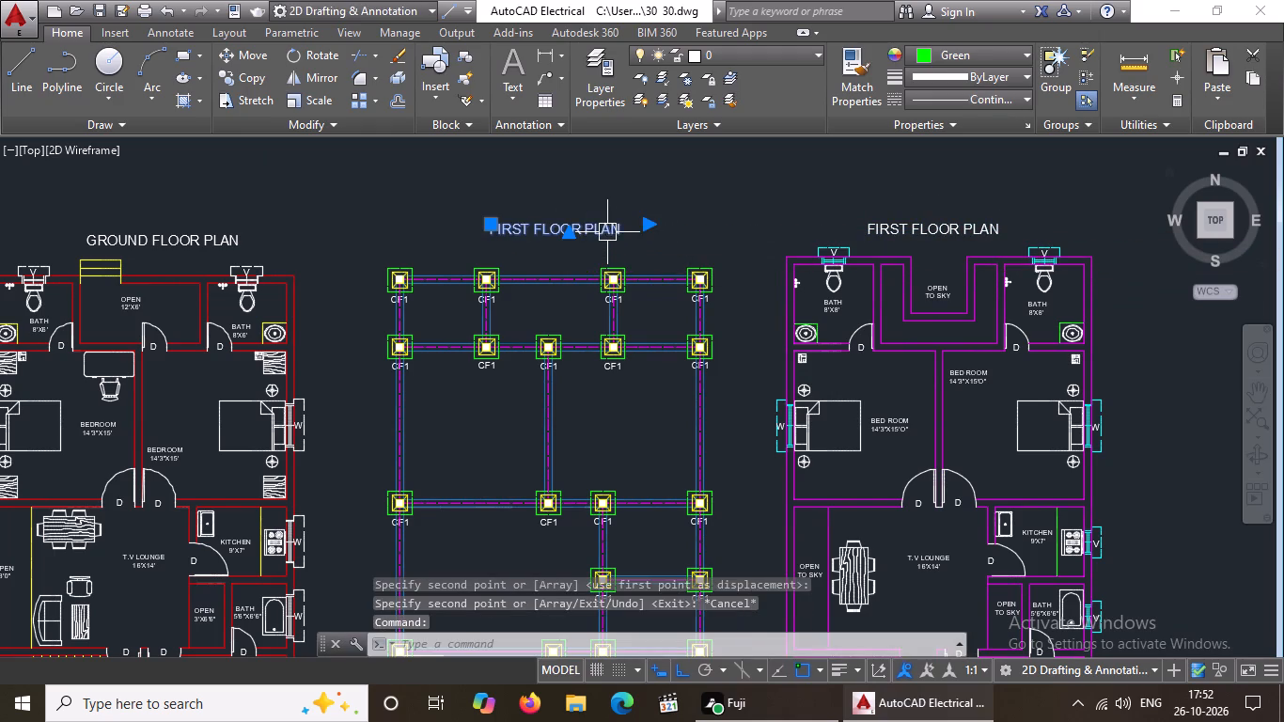
left_click(640, 233)
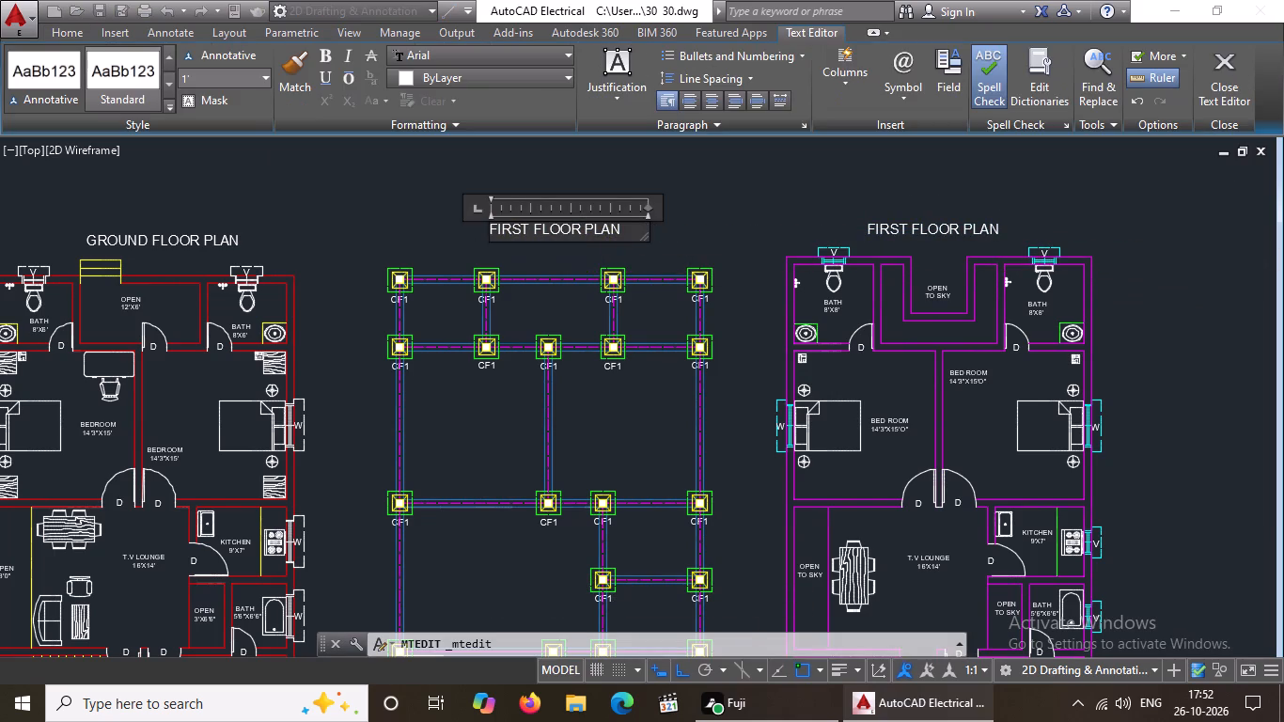
left_click(627, 228)
key("BackSpace")
key("BackSpace")
key("BackSpace")
key("BackSpace")
key("BackSpace")
key("BackSpace")
key("BackSpace")
key("BackSpace")
key("BackSpace")
key("BackSpace")
key("BackSpace")
key("BackSpace")
key("BackSpace")
key("BackSpace")
key("BackSpace")
key("BackSpace")
key("BackSpace")
key("BackSpace")
key("BackSpace")
key("BackSpace")
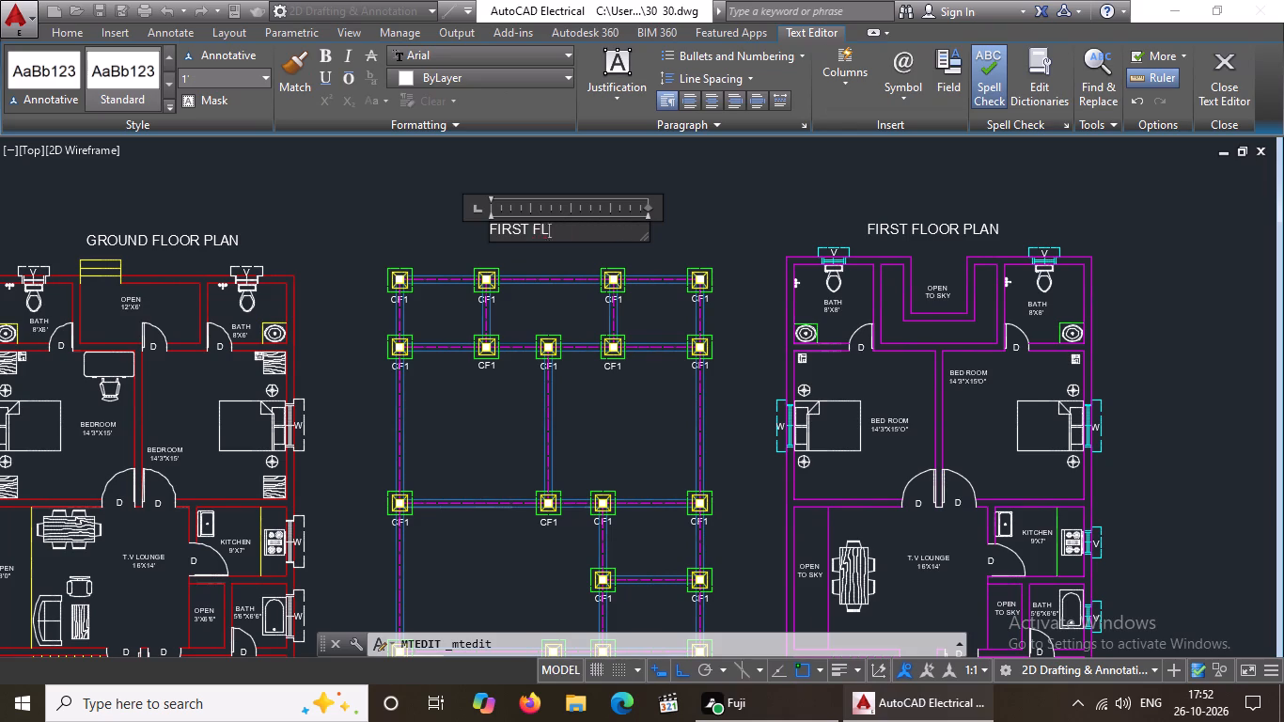
type("COLUMN F")
type("OOTING PLAN")
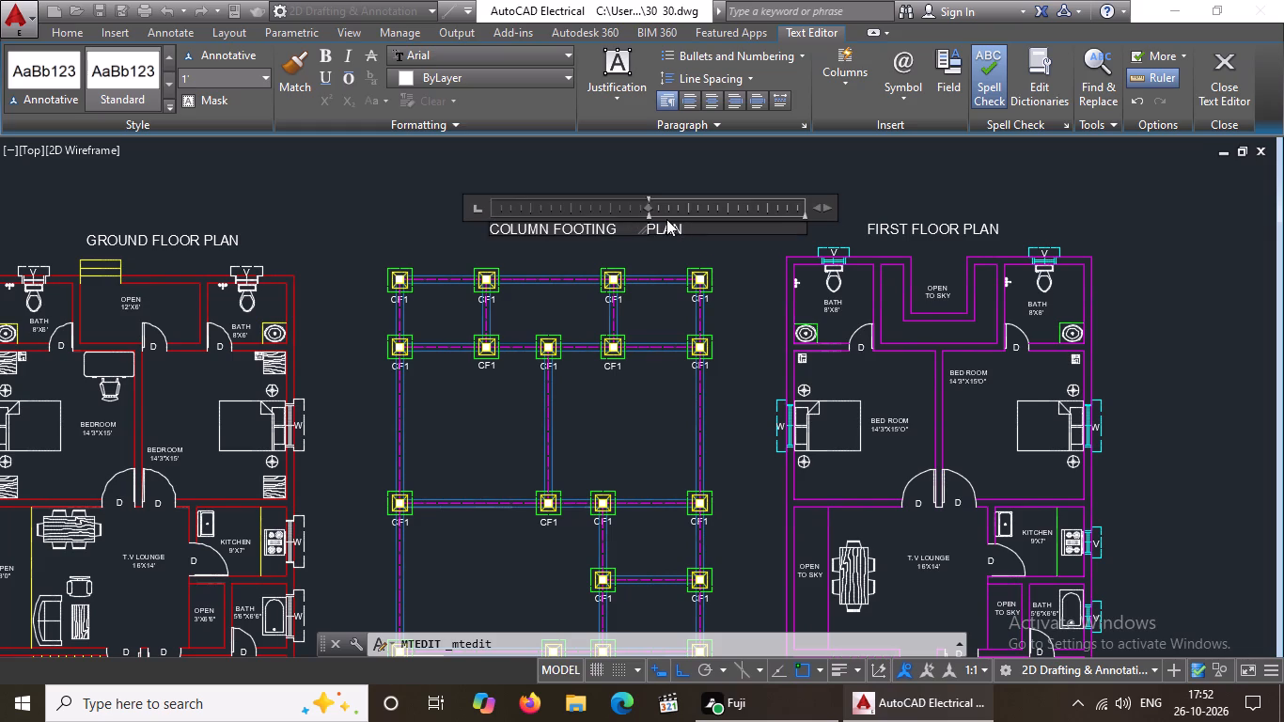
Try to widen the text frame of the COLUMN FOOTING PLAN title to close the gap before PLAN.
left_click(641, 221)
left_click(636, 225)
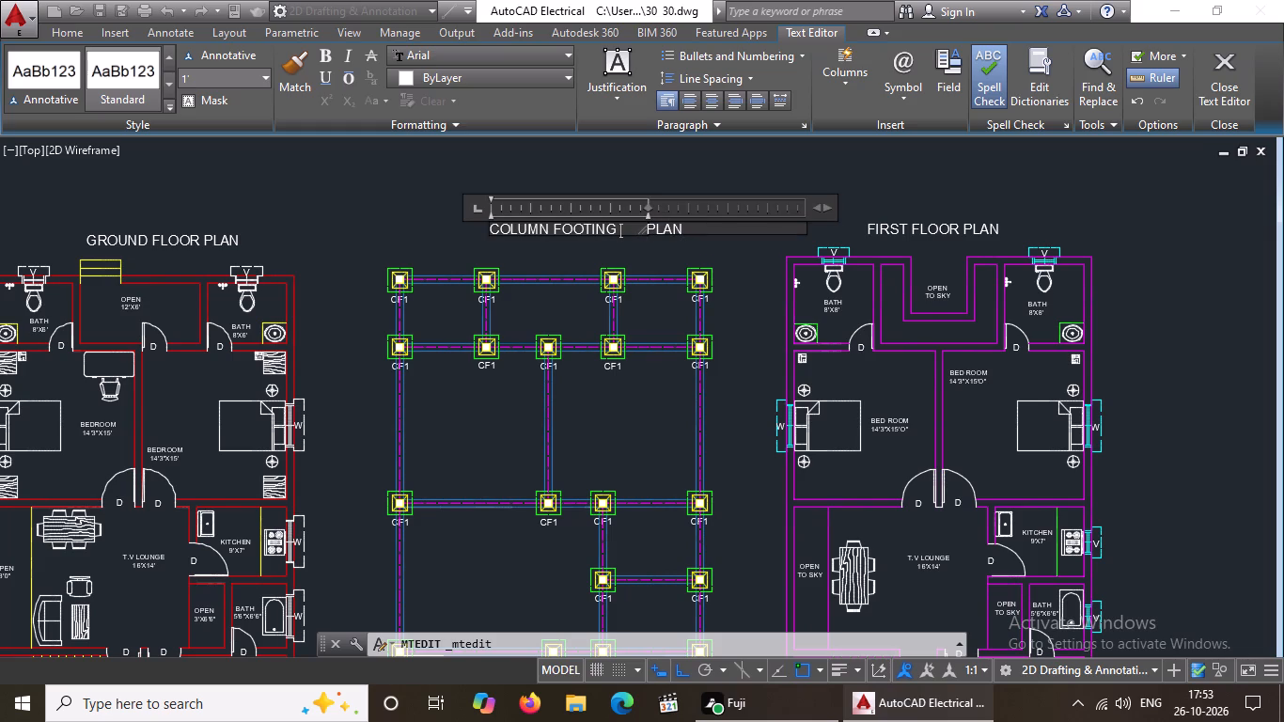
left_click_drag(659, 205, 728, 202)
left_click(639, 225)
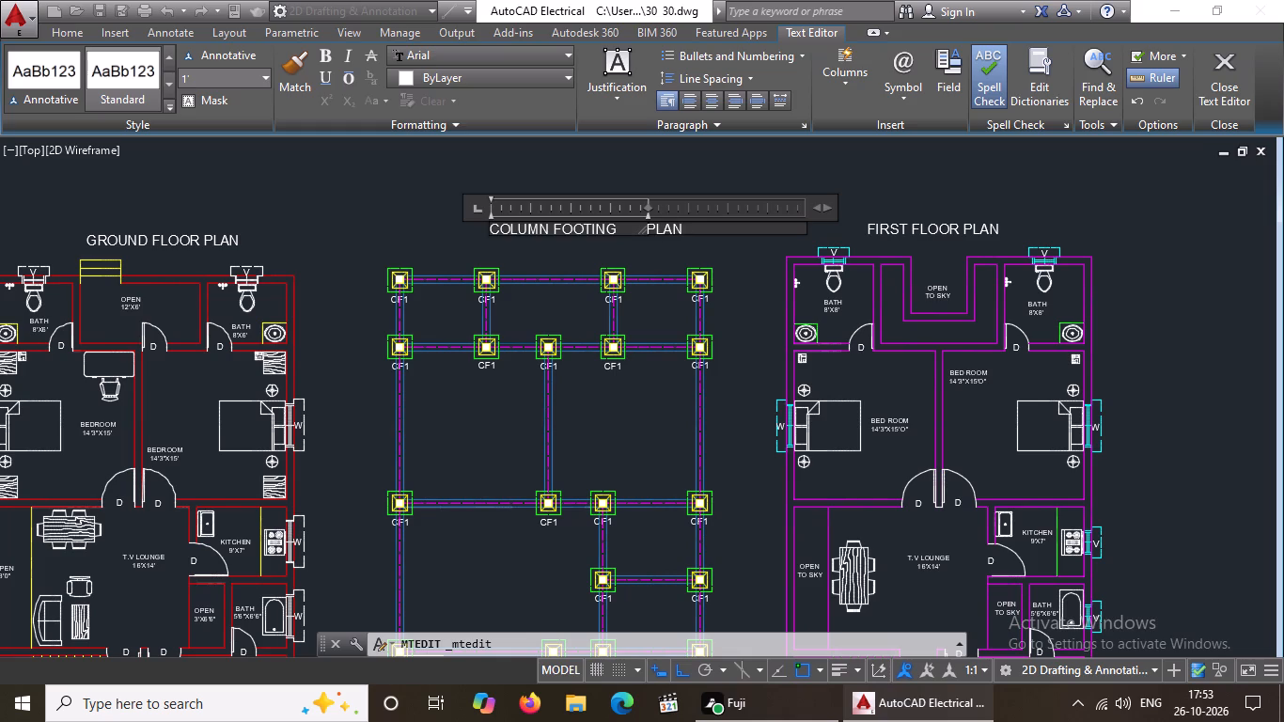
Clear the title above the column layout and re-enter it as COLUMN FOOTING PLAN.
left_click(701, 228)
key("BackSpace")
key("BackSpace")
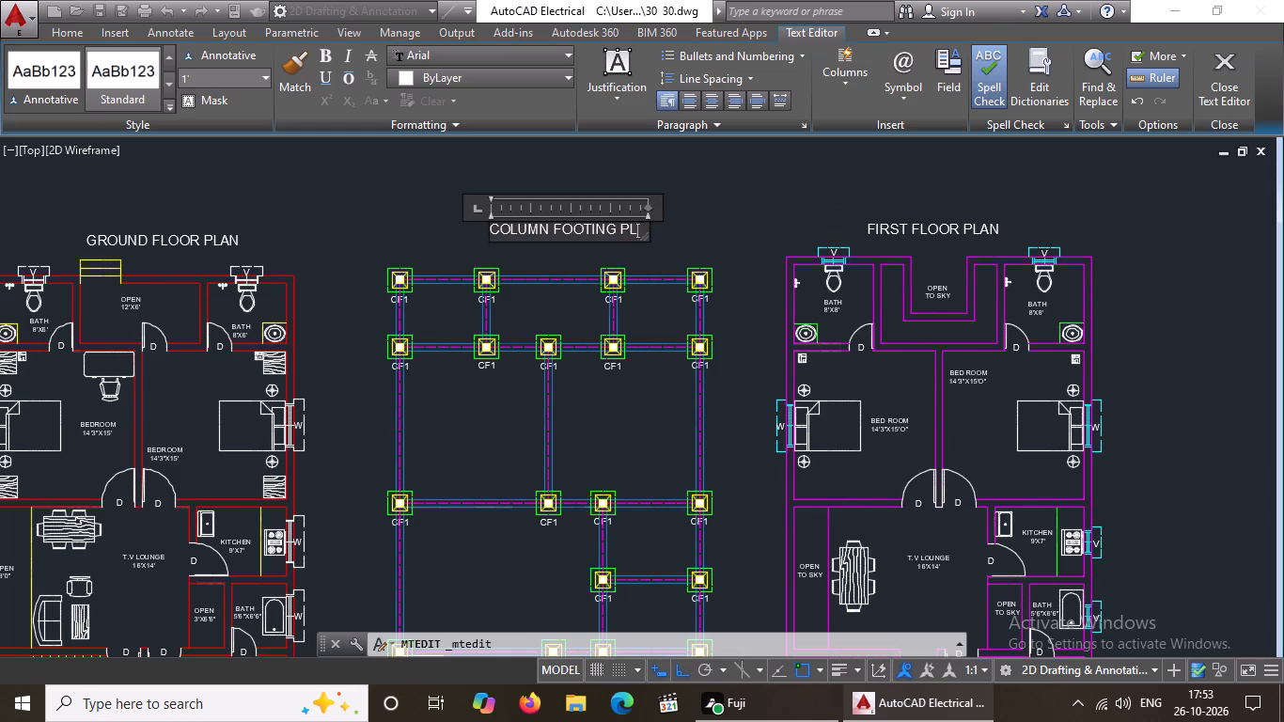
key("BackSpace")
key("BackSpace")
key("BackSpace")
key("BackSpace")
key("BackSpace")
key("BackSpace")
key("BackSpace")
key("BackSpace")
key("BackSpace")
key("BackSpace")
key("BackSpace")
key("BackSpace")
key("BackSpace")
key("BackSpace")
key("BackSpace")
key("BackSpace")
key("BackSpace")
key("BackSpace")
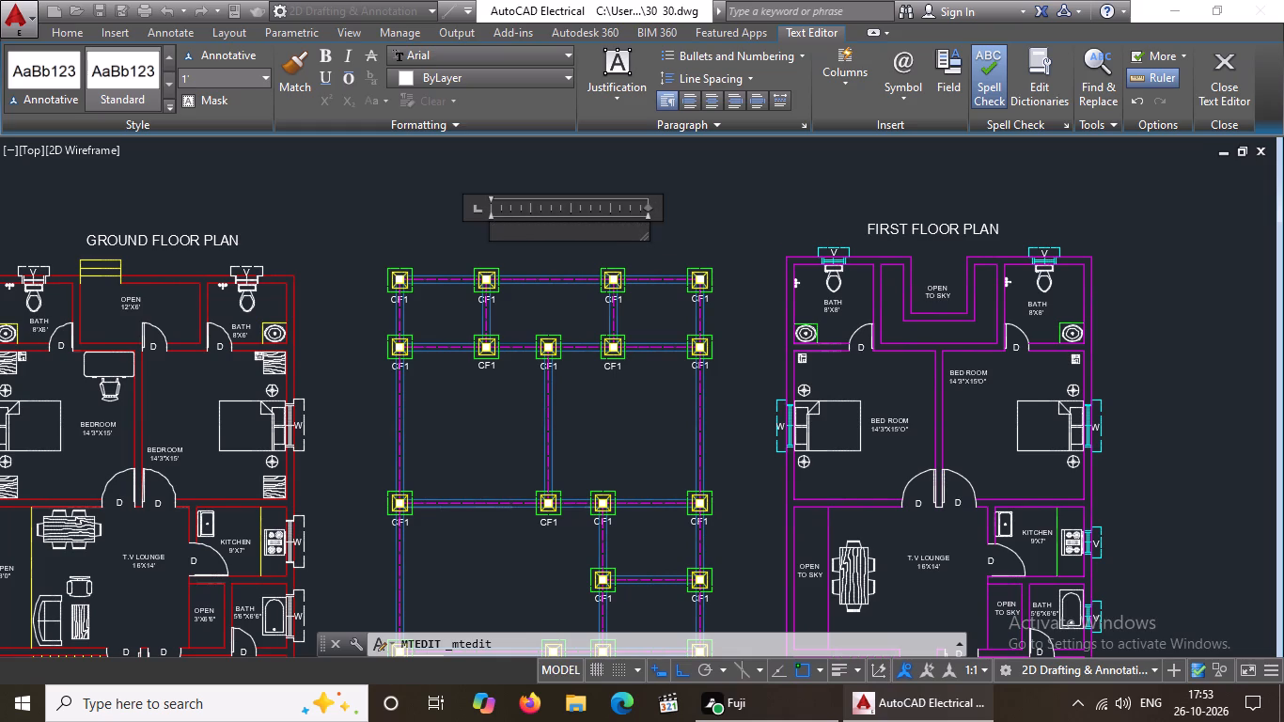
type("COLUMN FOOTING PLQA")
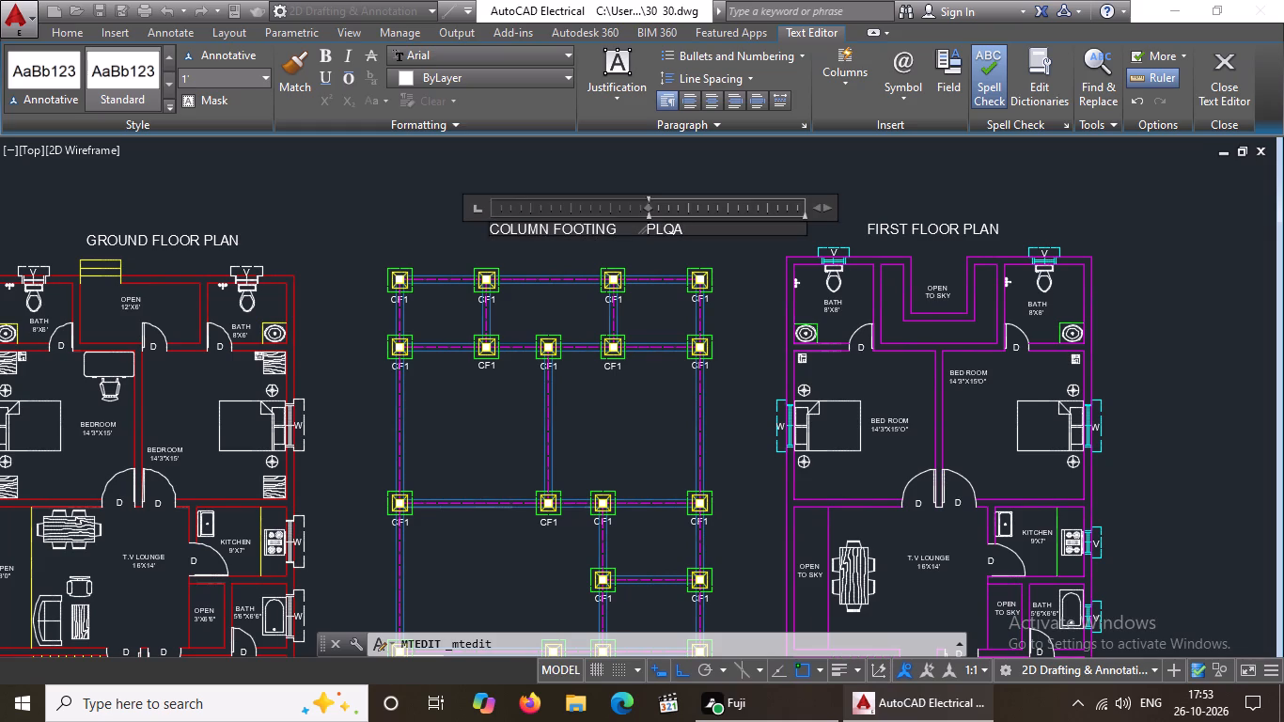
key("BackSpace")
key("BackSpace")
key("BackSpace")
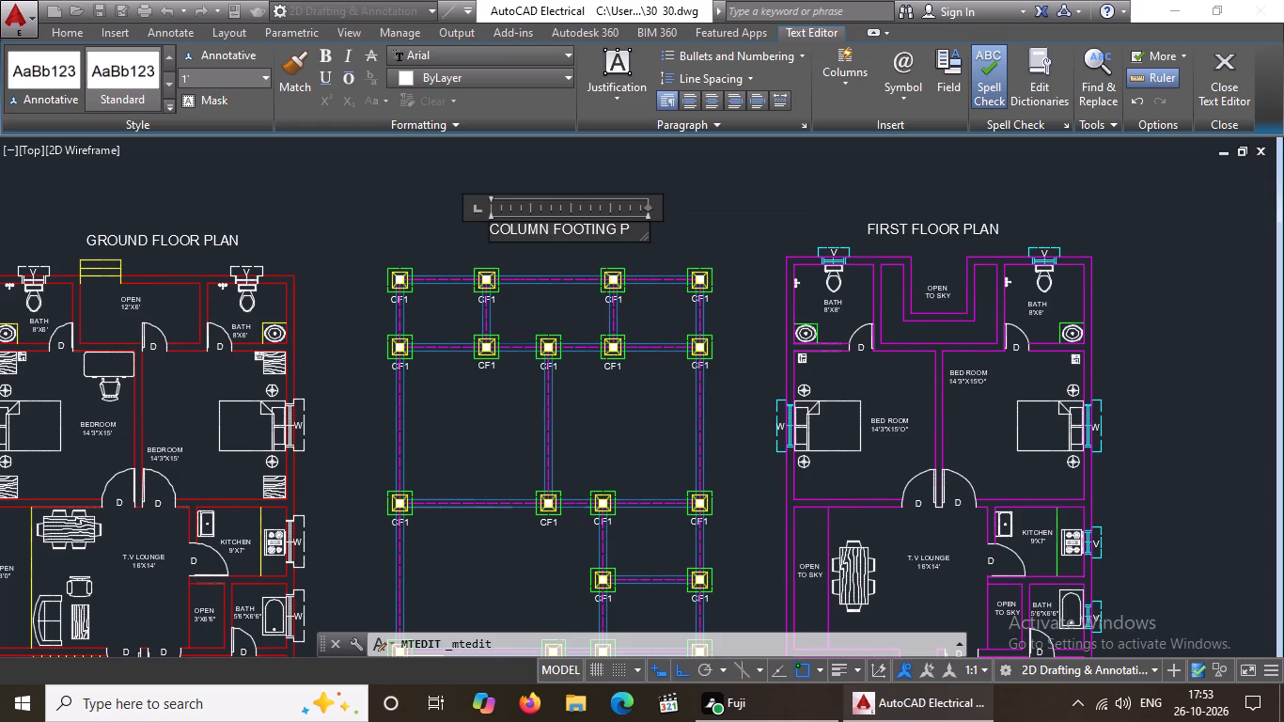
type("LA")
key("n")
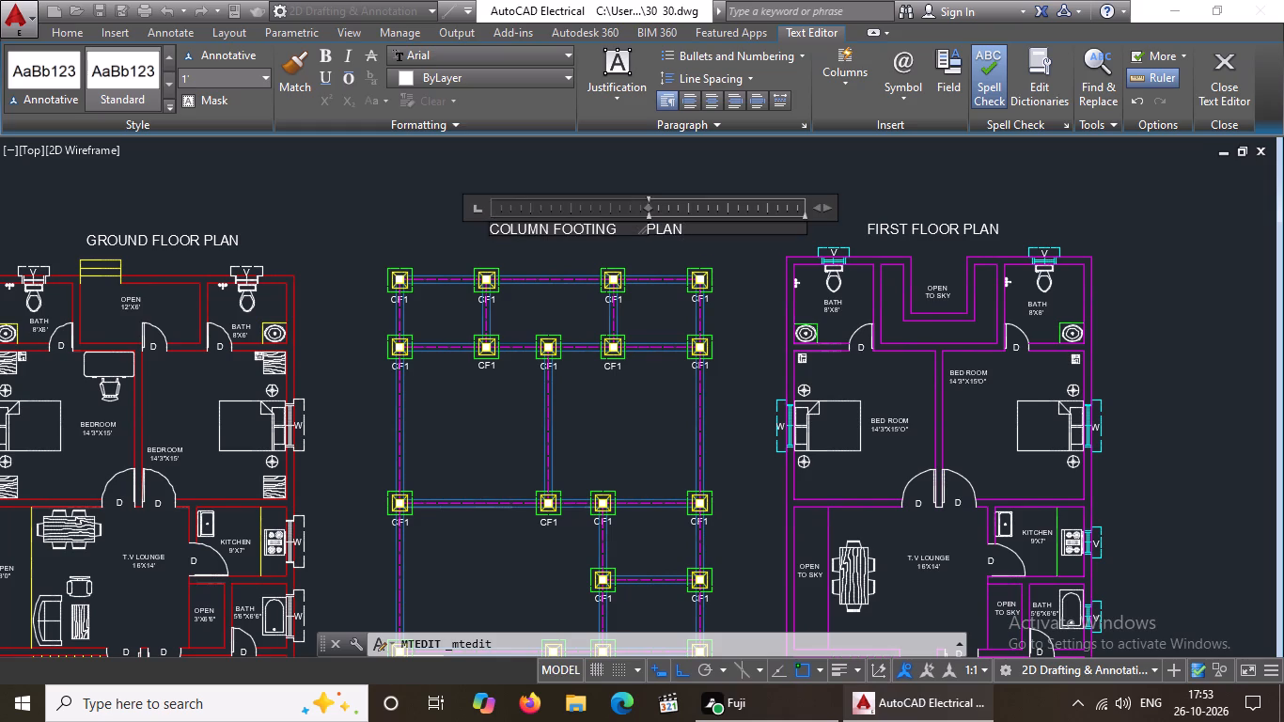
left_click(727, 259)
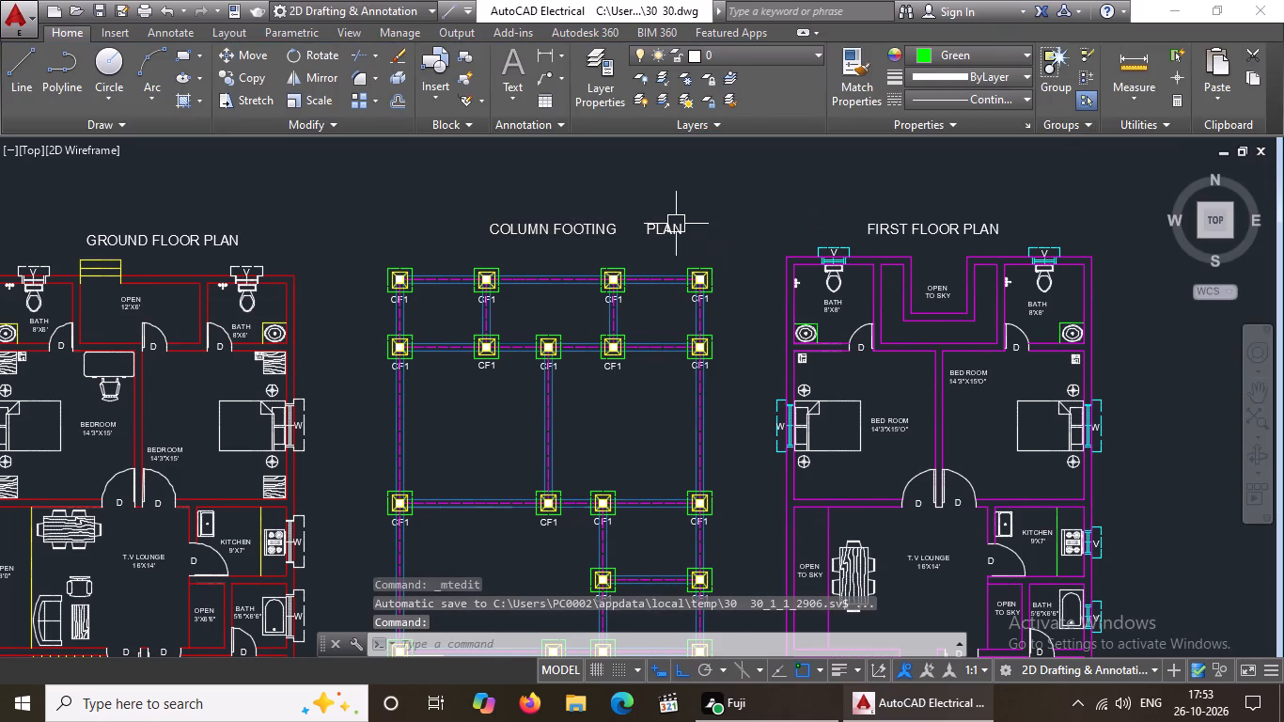
Widen the COLUMN FOOTING PLAN text frame so the words run together on one line, and save the text changes.
double_click(663, 226)
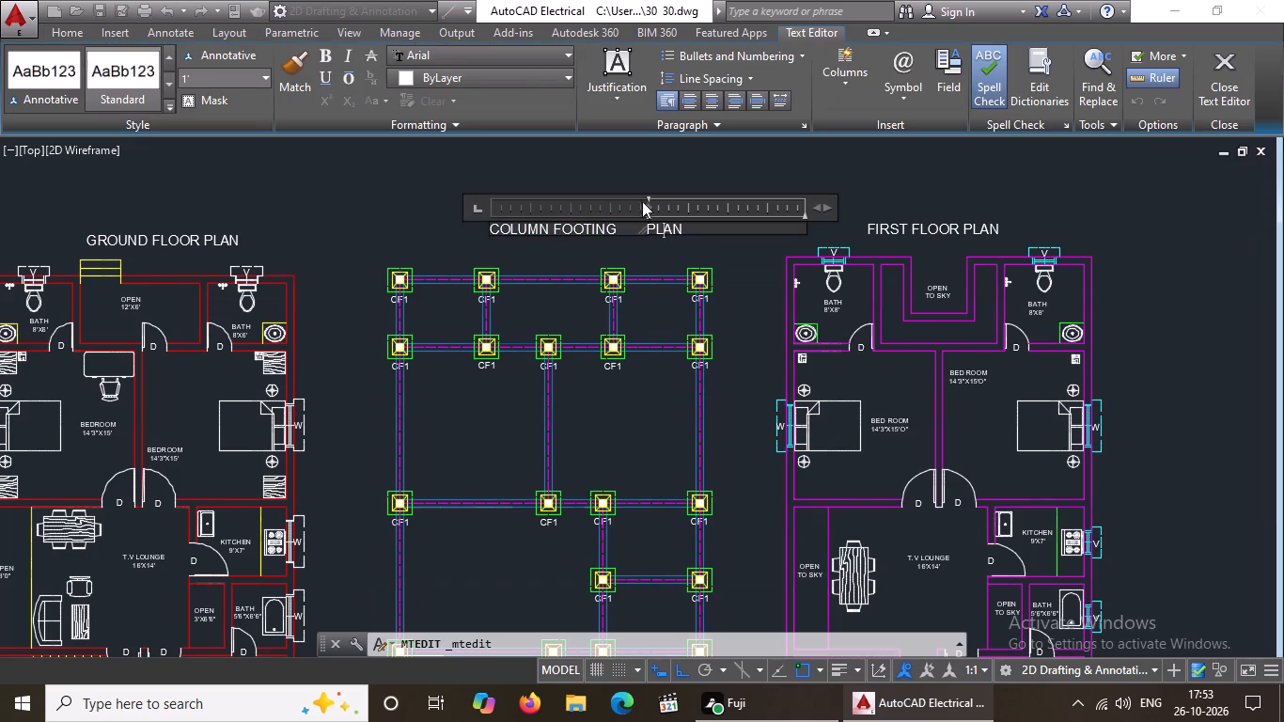
left_click_drag(646, 209, 697, 205)
key("Escape")
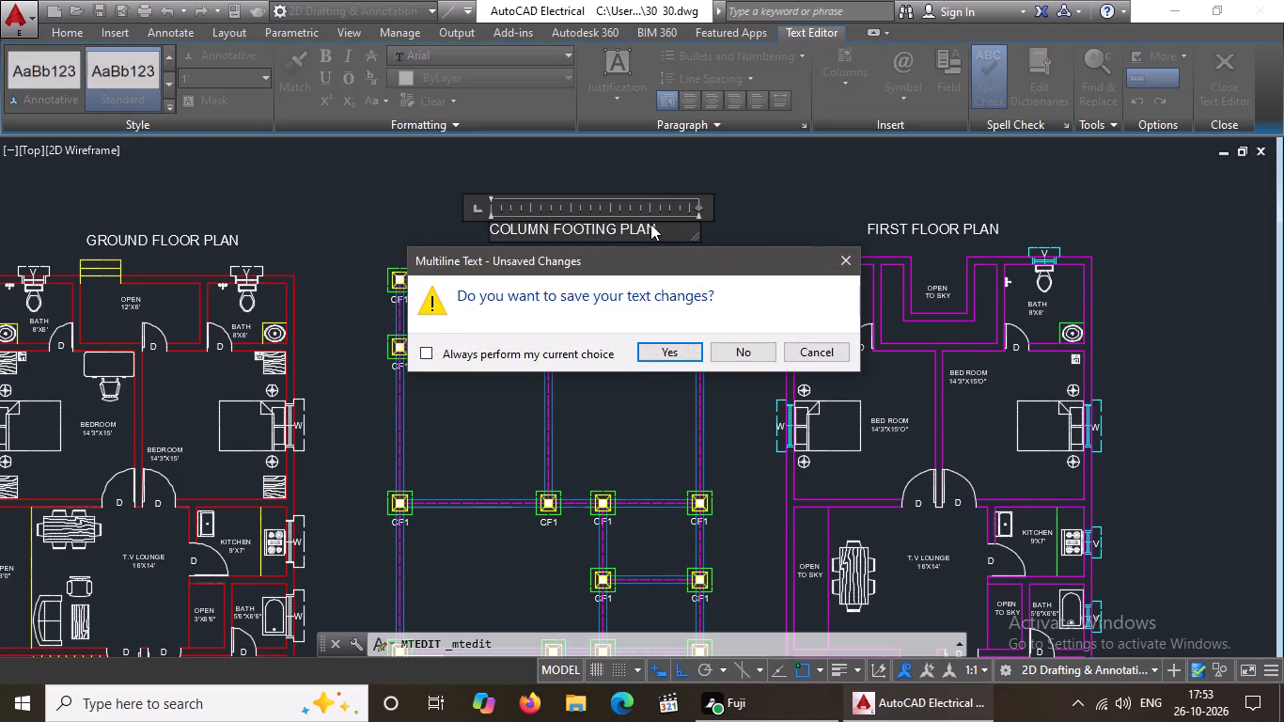
left_click(674, 353)
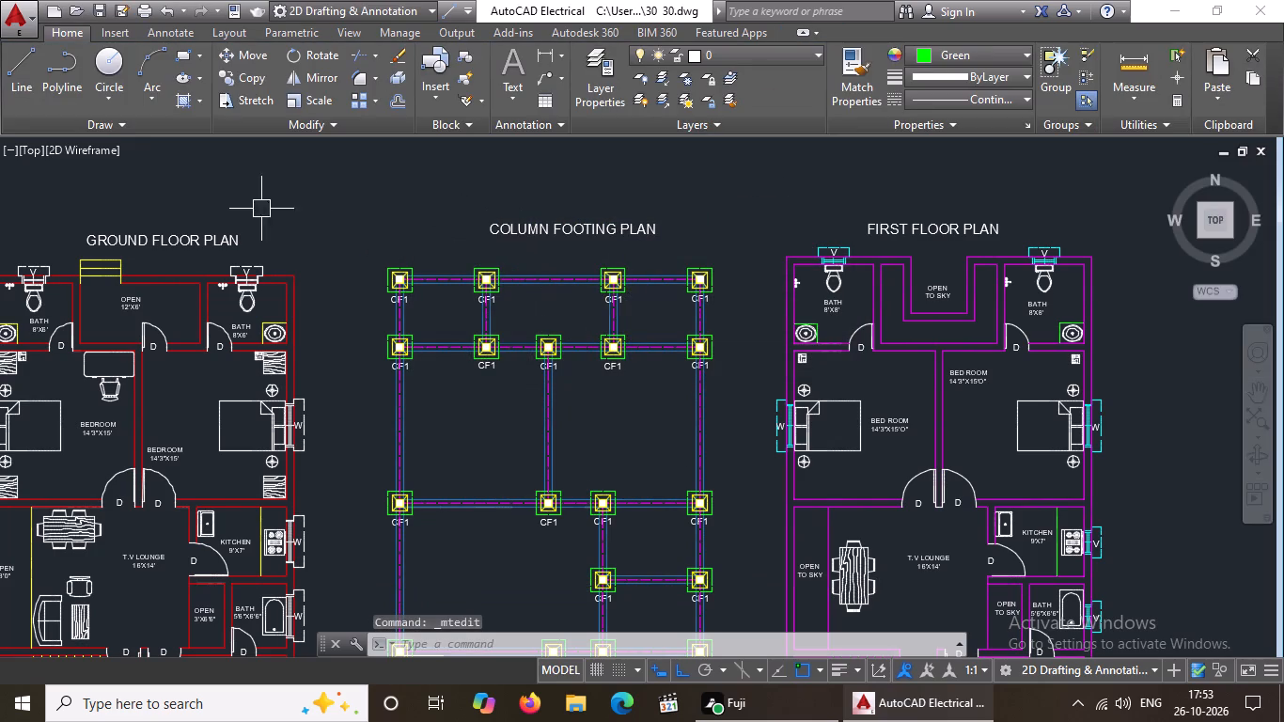
Add an extra space between the words of the GROUND FLOOR PLAN title, widening its frame to keep one line, and save the changes.
double_click(152, 235)
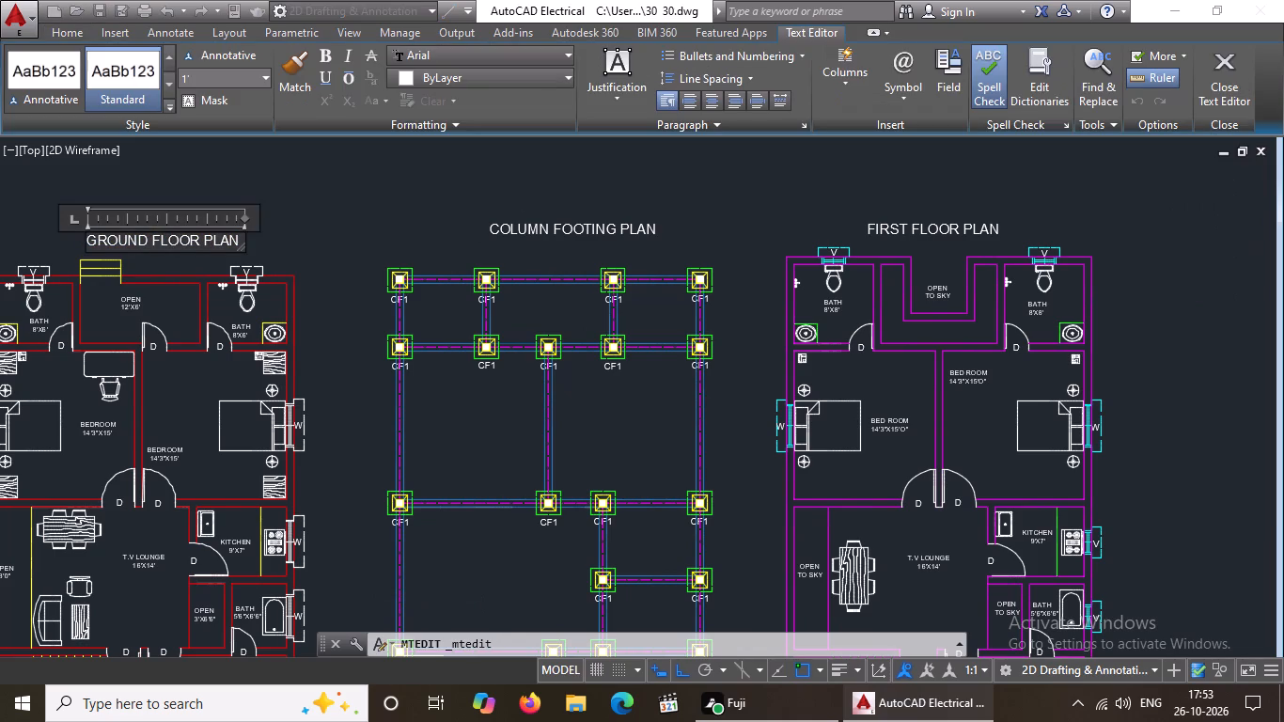
left_click(146, 242)
key("space")
left_click(204, 237)
key("space")
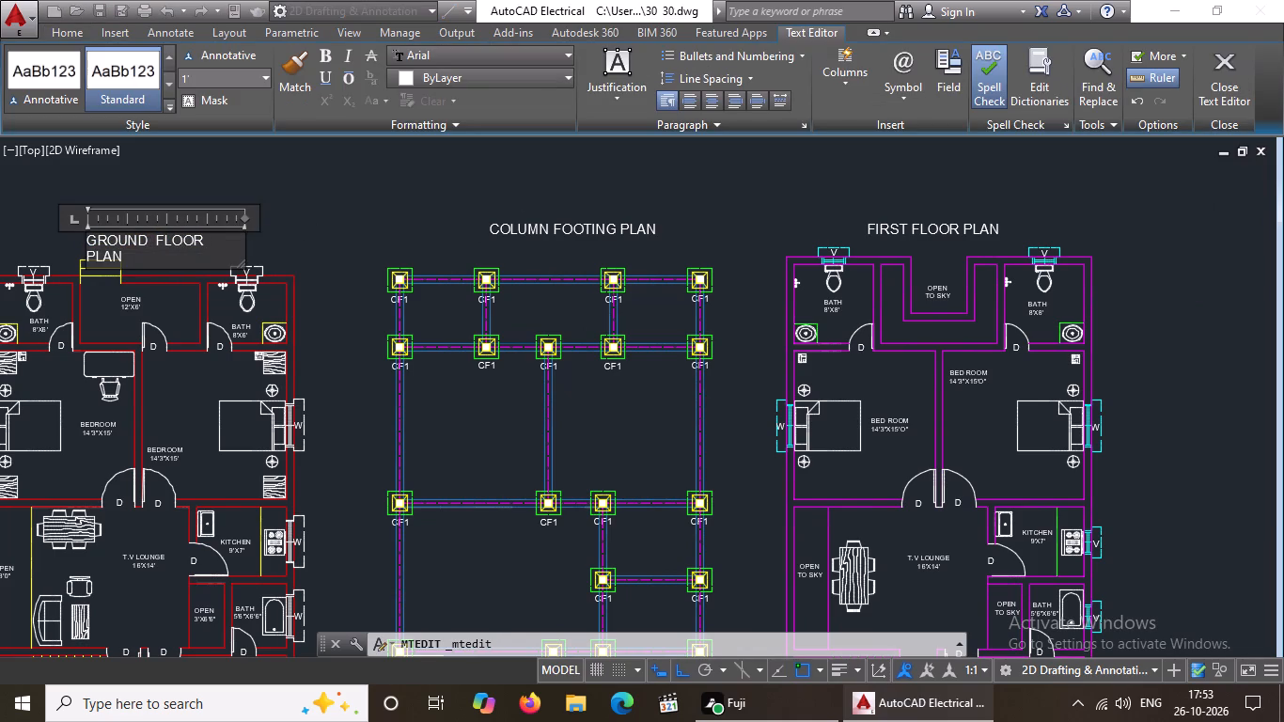
left_click_drag(248, 222, 311, 216)
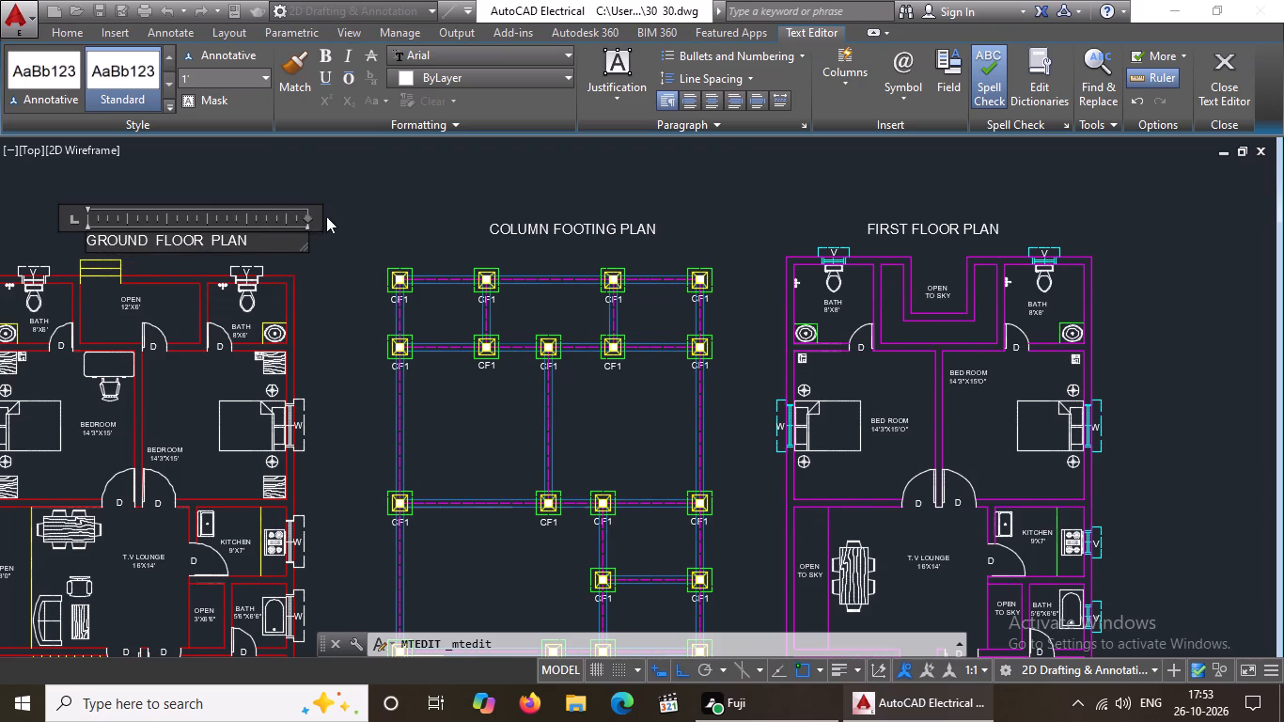
key("Escape")
key("Escape")
key("Escape")
left_click(670, 350)
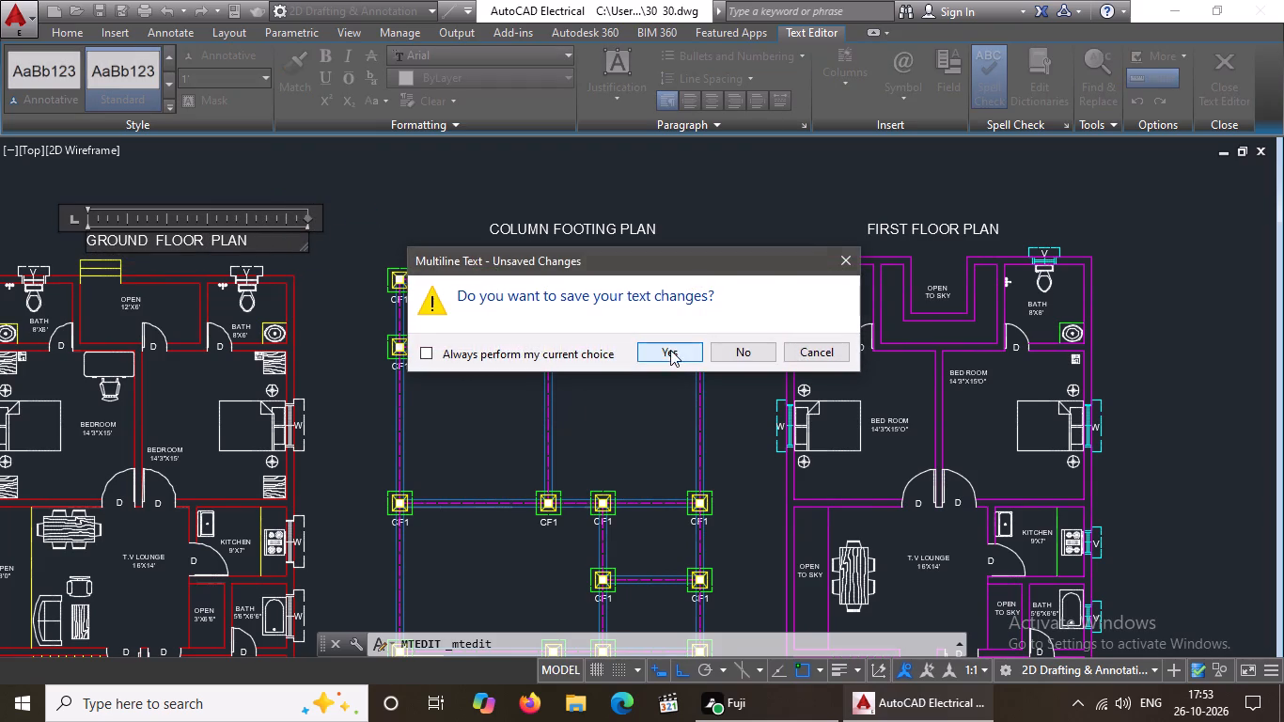
Shift the GROUND FLOOR PLAN title horizontally about 1'-3 1/2" away from the column layout.
scroll(272, 281, "down", 2)
scroll(206, 270, "up", 3)
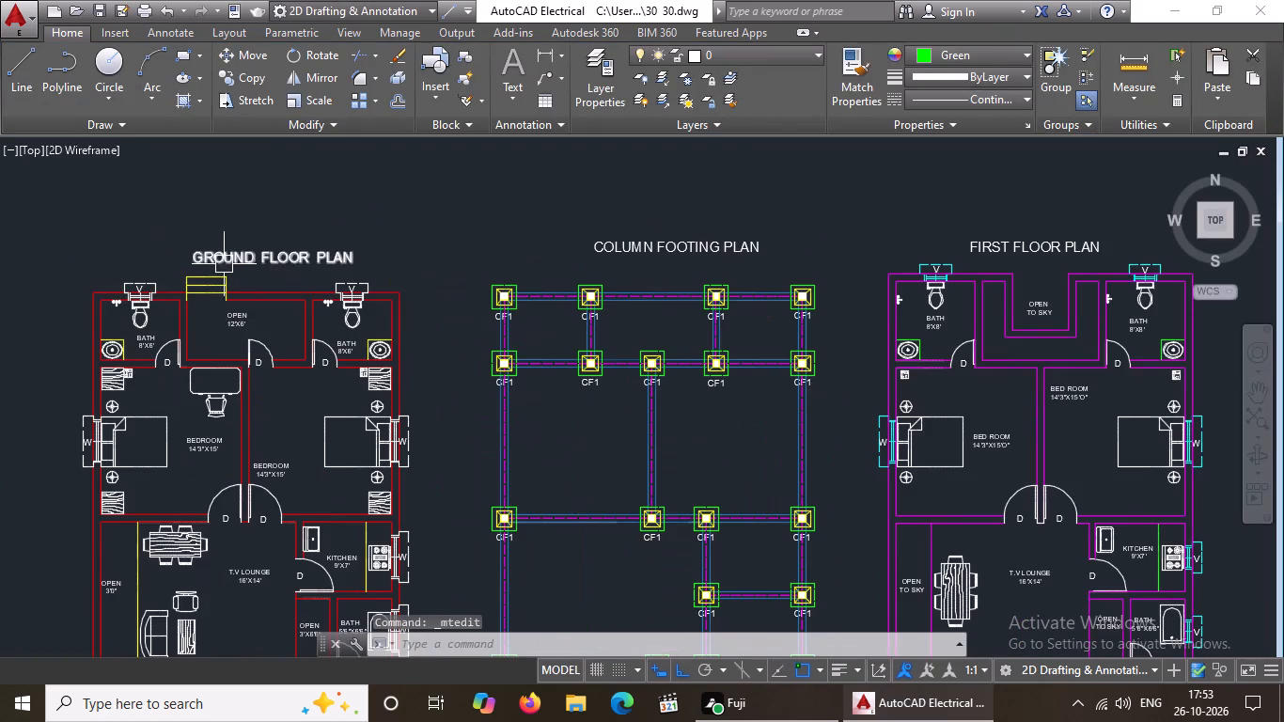
left_click(225, 262)
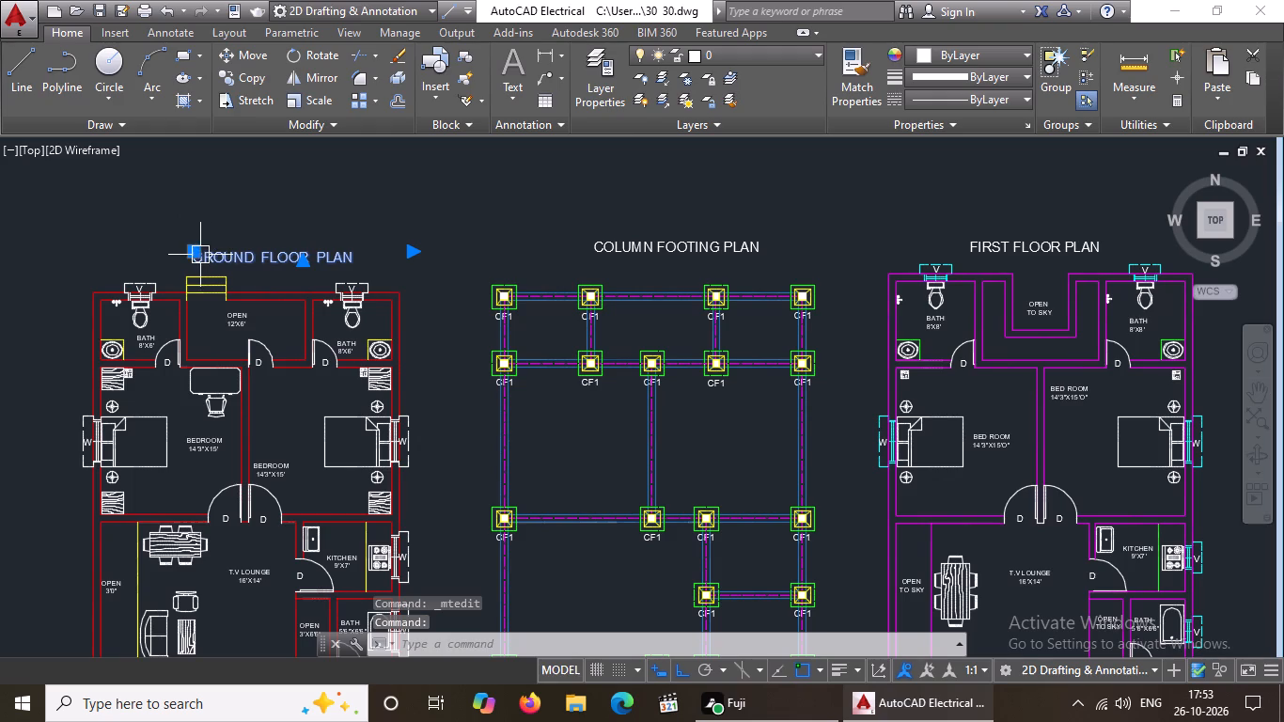
left_click(198, 252)
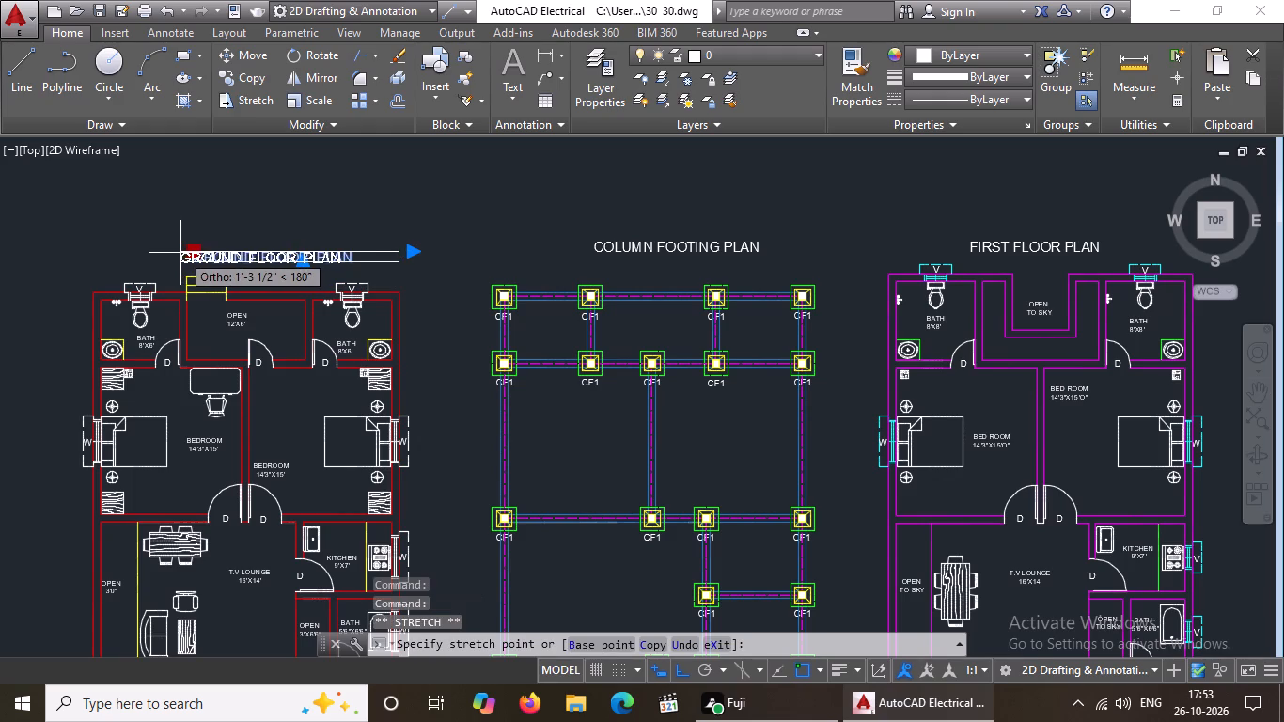
left_click(180, 253)
key("Escape")
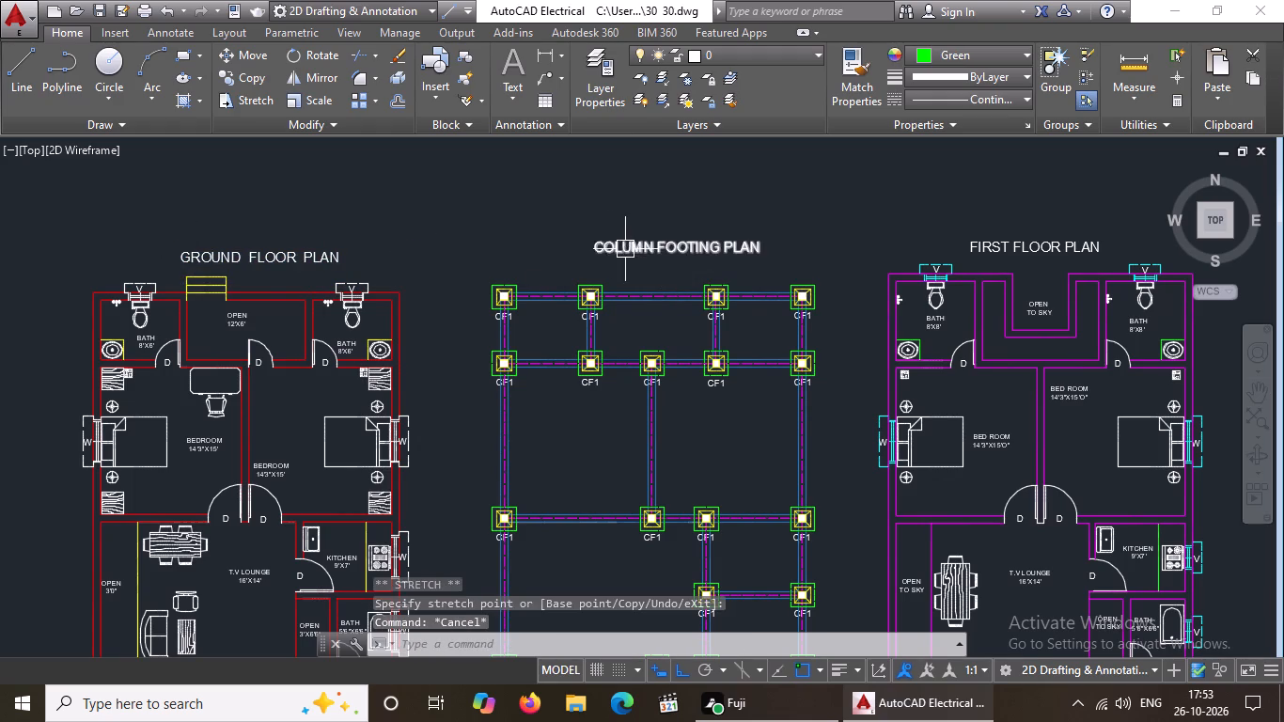
Add an extra space between the words of the COLUMN FOOTING PLAN title and save the text changes.
double_click(626, 249)
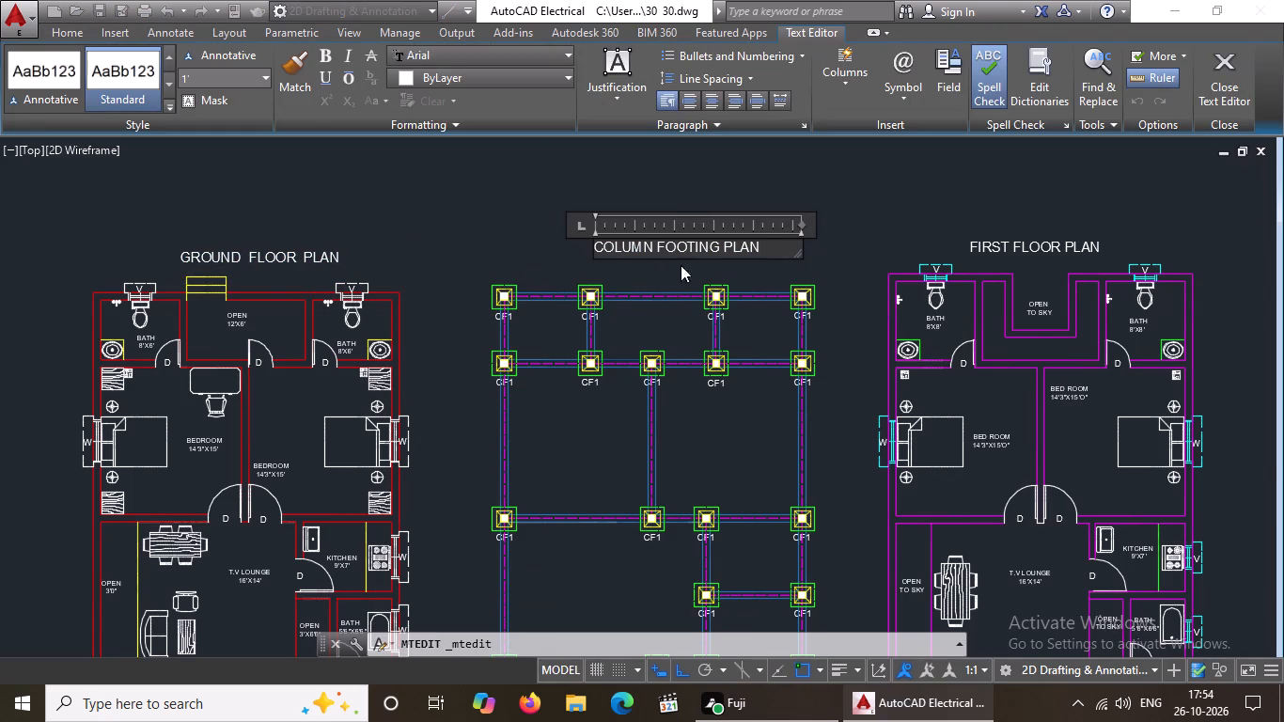
key("Right")
key("Right")
key("Right")
key("space")
key("Right")
key("Right")
key("Right")
key("Right")
key("Right")
key("Right")
key("Right")
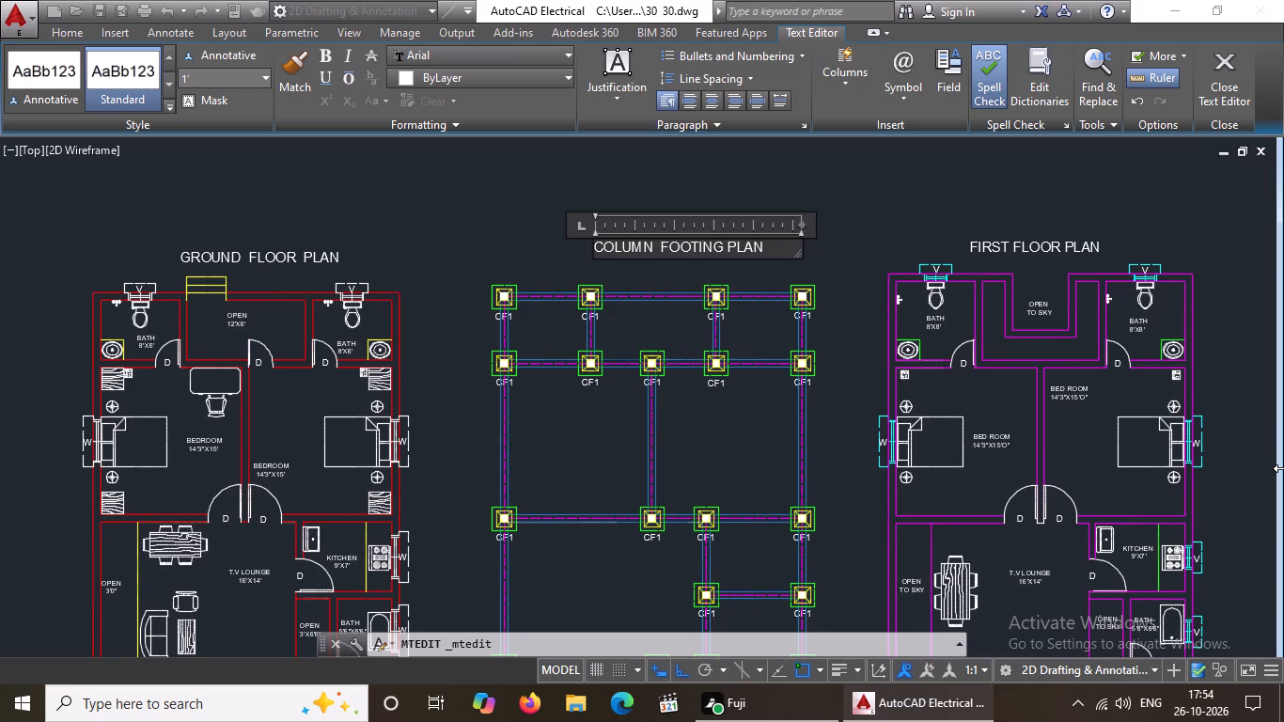
key("Right")
key("Right")
key("space")
left_click(839, 218)
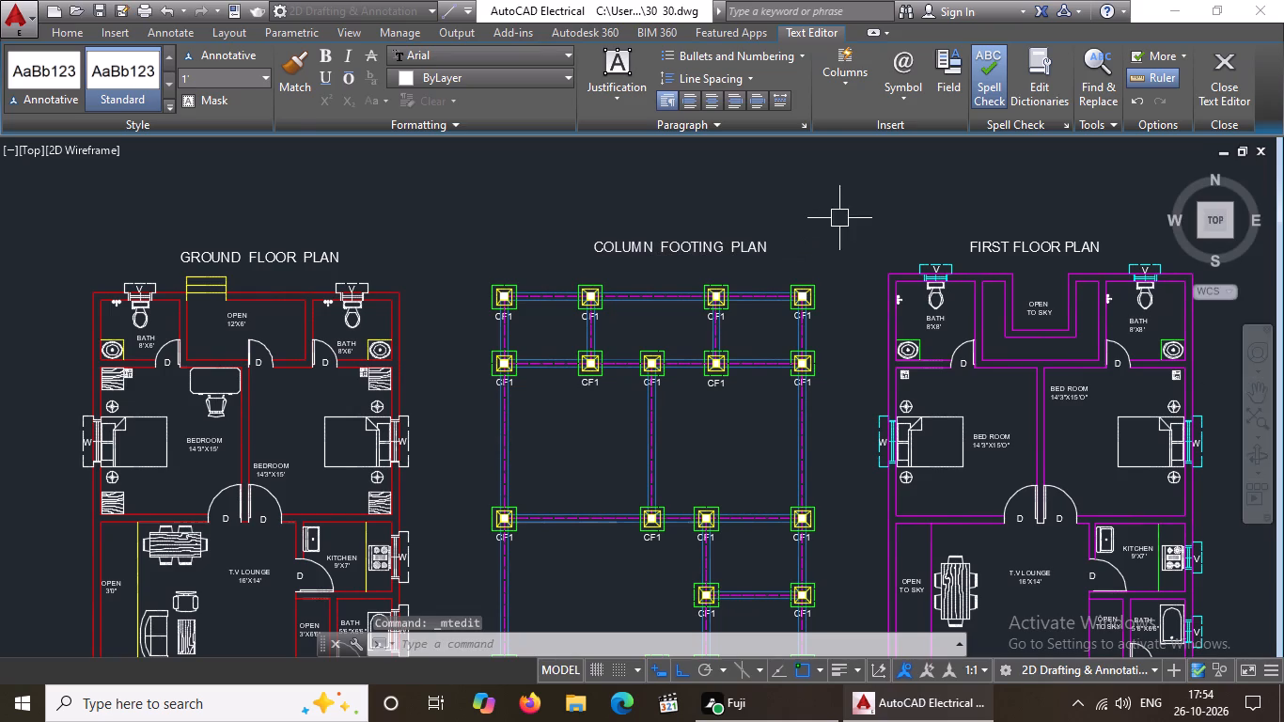
Shift the COLUMN FOOTING PLAN title slightly towards the ground floor plan to centre it over the column layout.
left_click(656, 244)
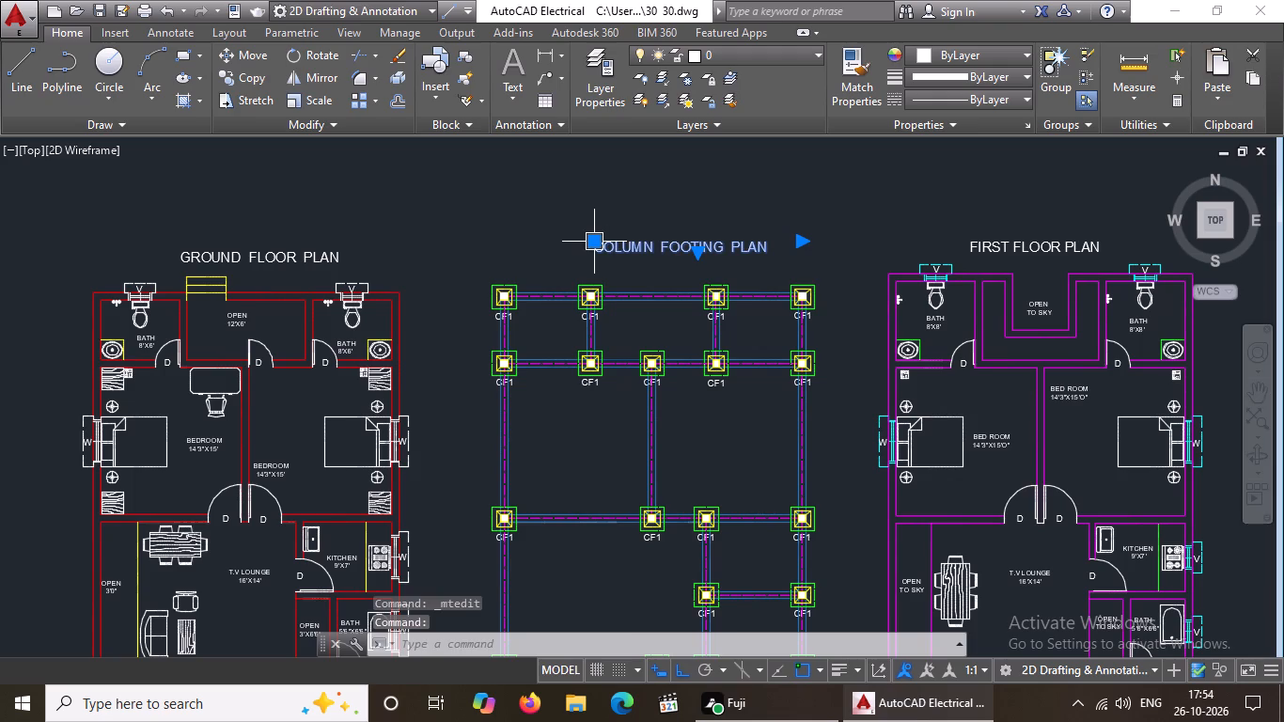
left_click(593, 245)
left_click(584, 247)
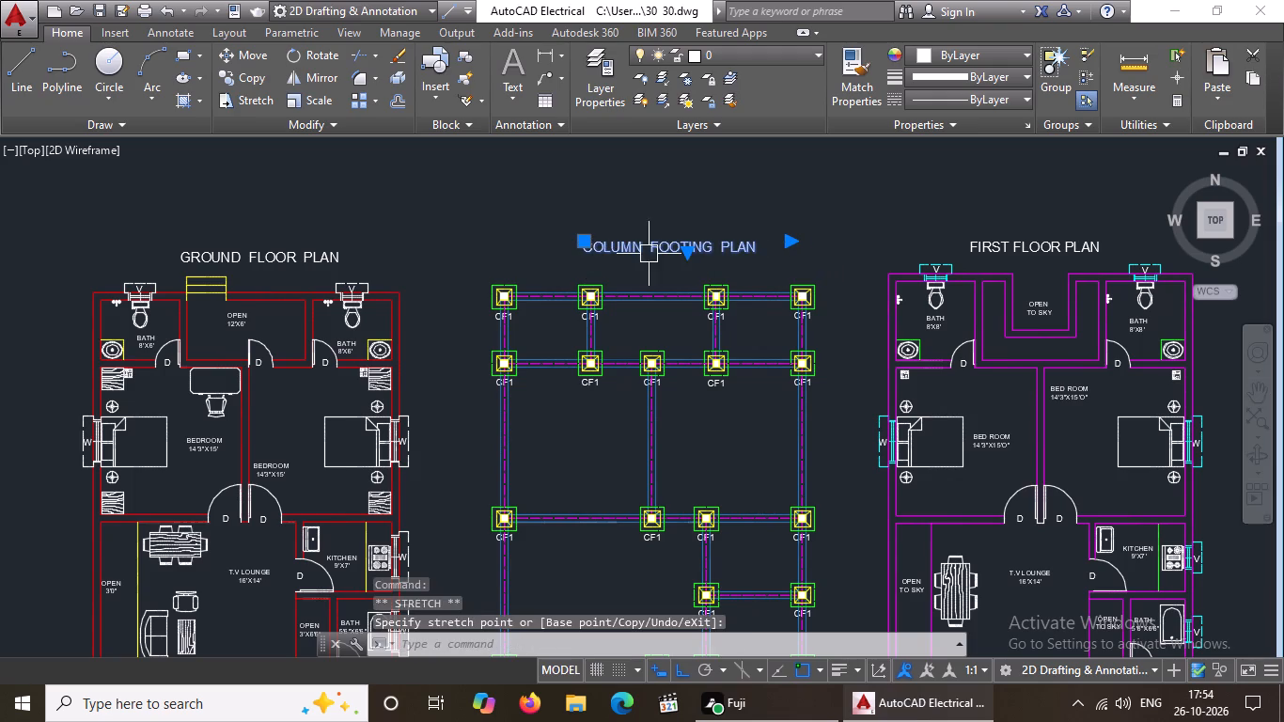
key("Escape")
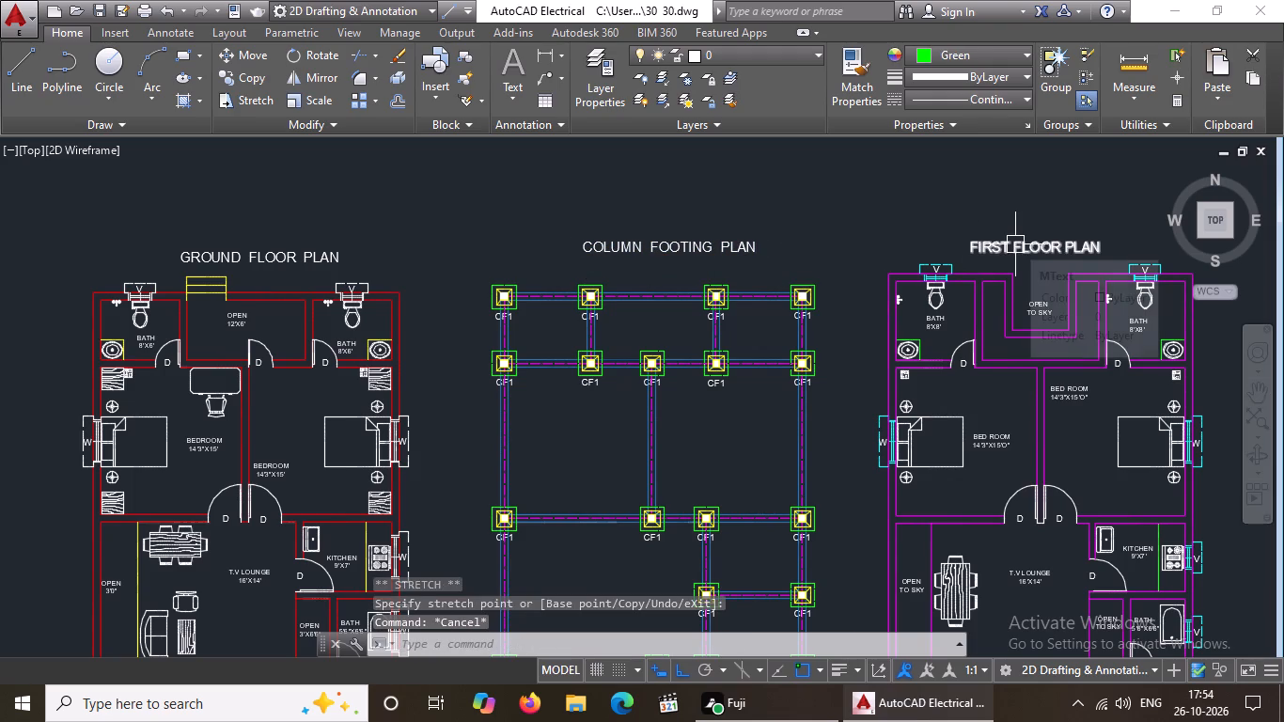
Add an extra space between the words of the FIRST FLOOR PLAN title and save the text changes.
double_click(1015, 243)
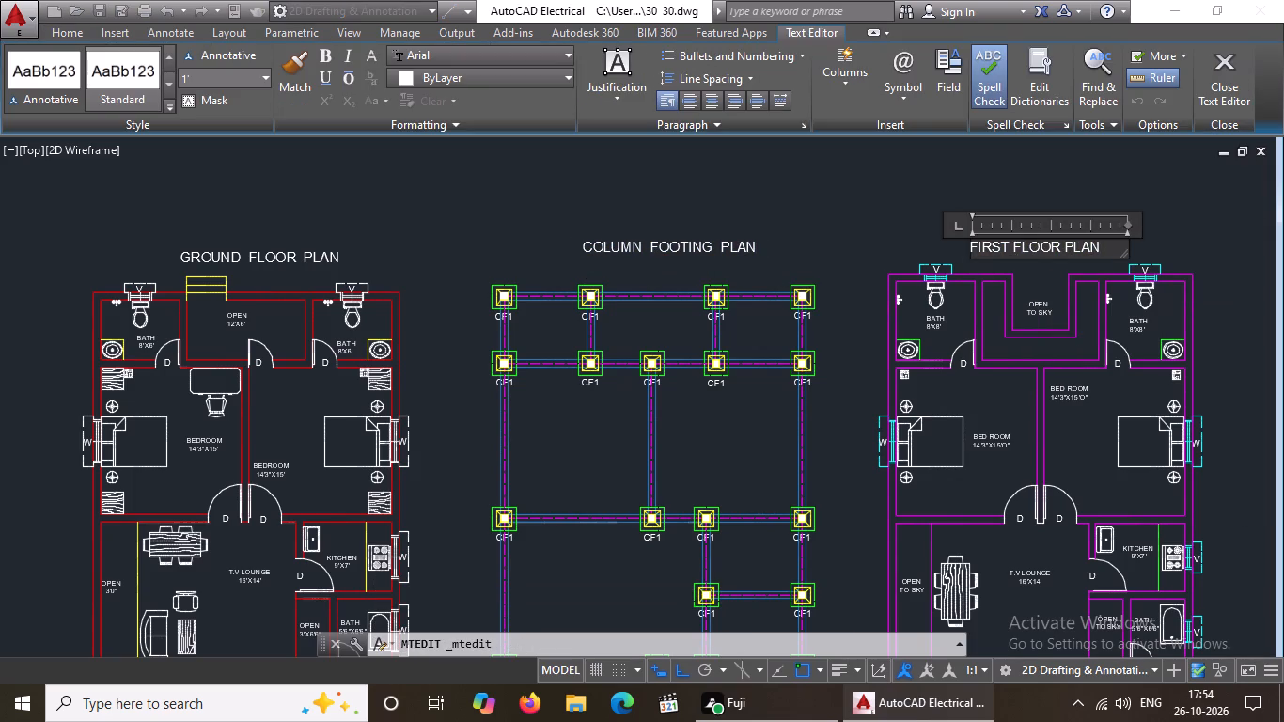
key("space")
left_click(1063, 238)
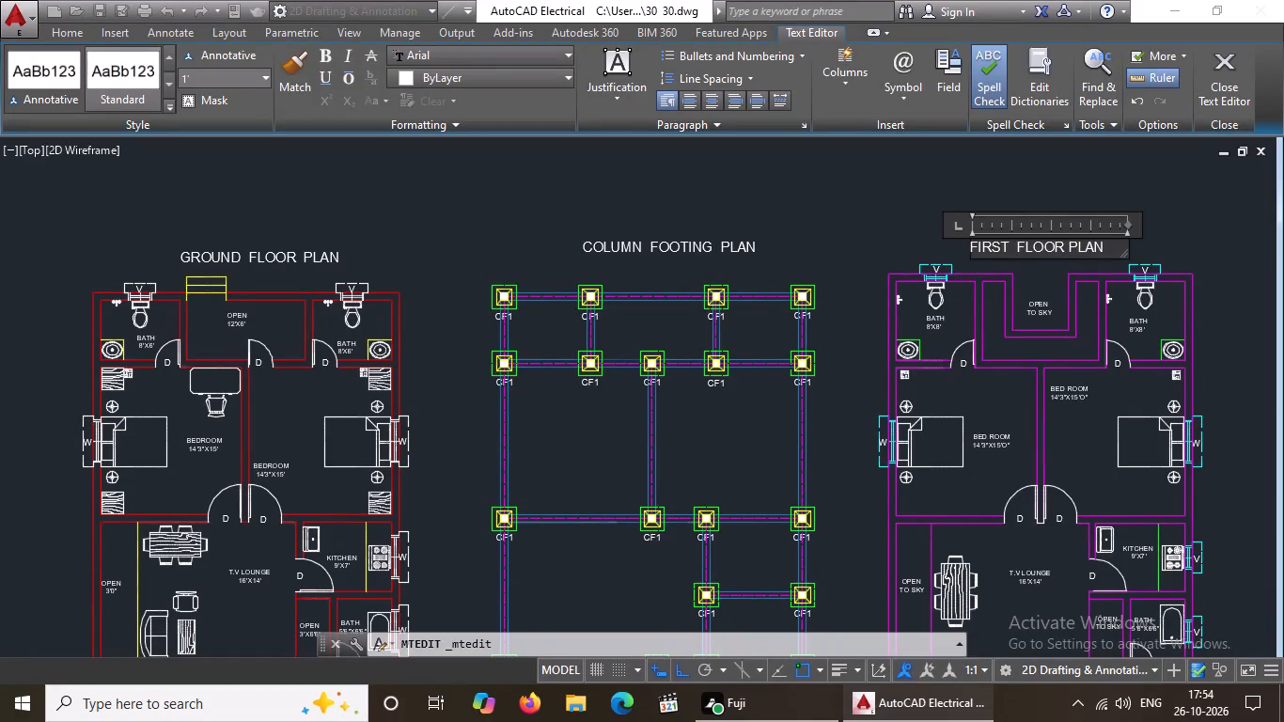
left_click(1064, 245)
key("space")
left_click(1171, 203)
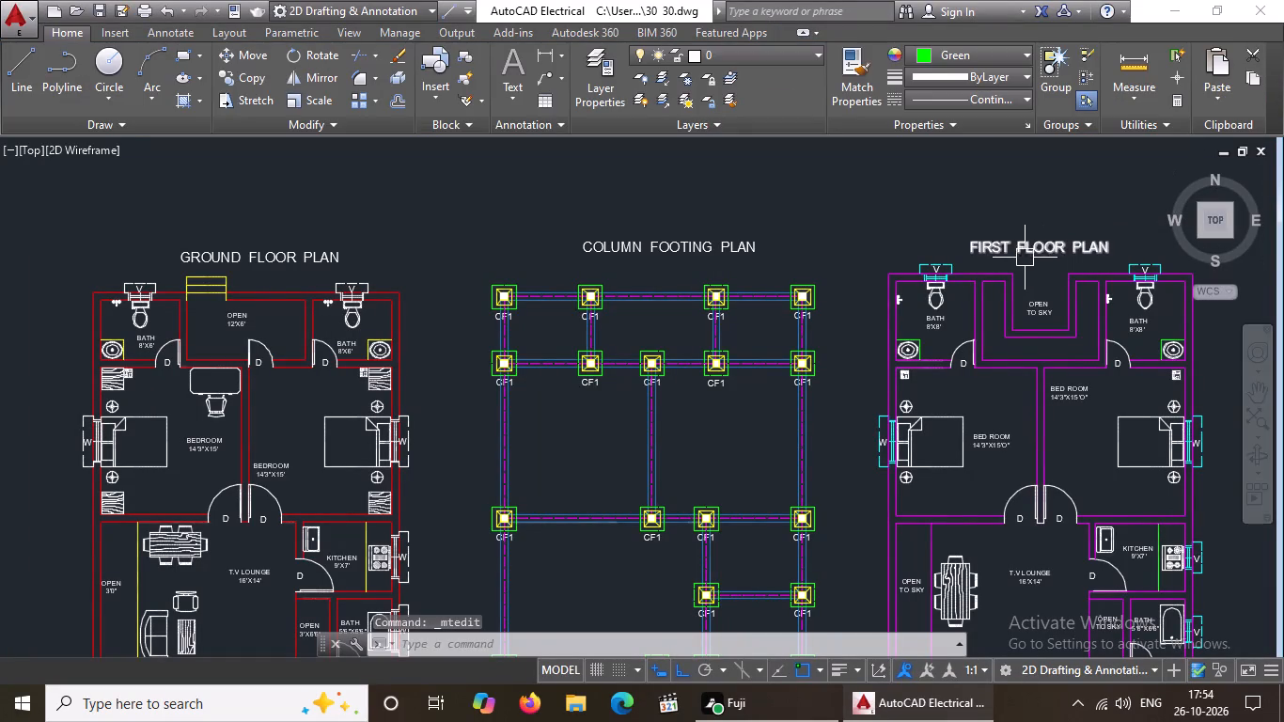
Move the COLUMN FOOTING PLAN title straight down about 1'-3 1/2", closer to the column layout.
scroll(1020, 246, "down", 2)
scroll(1022, 248, "up", 1)
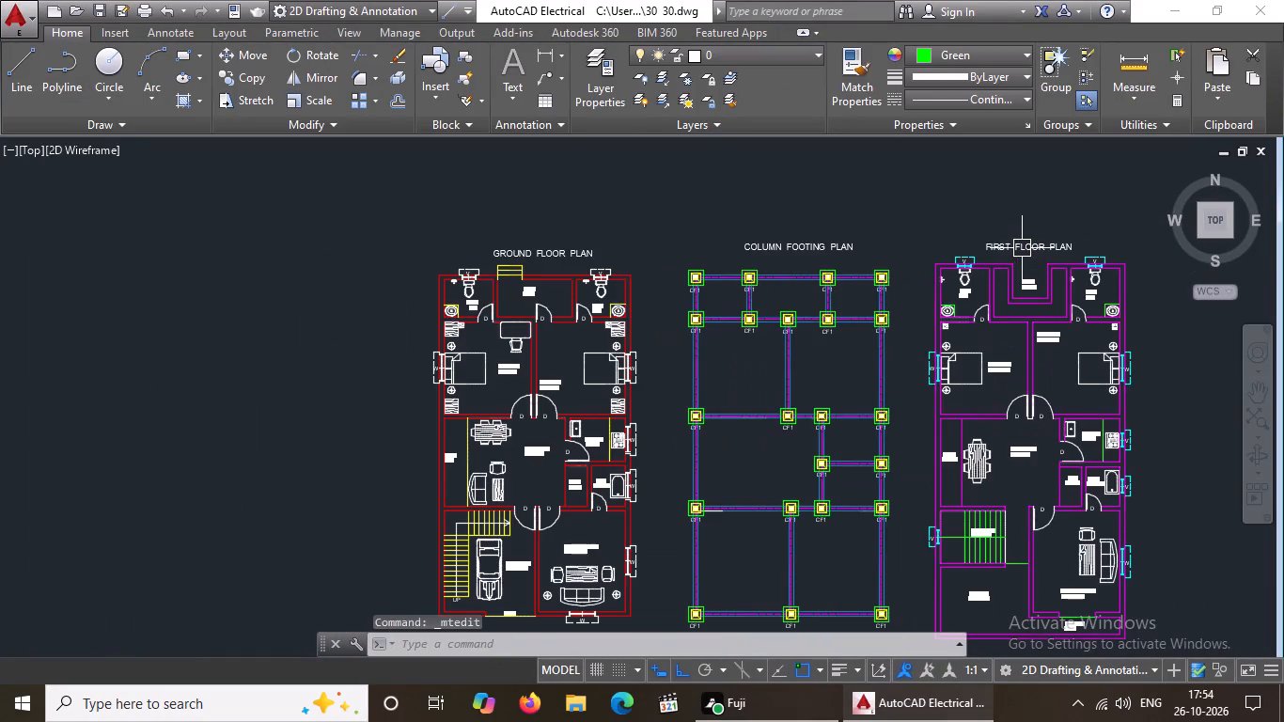
key("Escape")
left_click(780, 242)
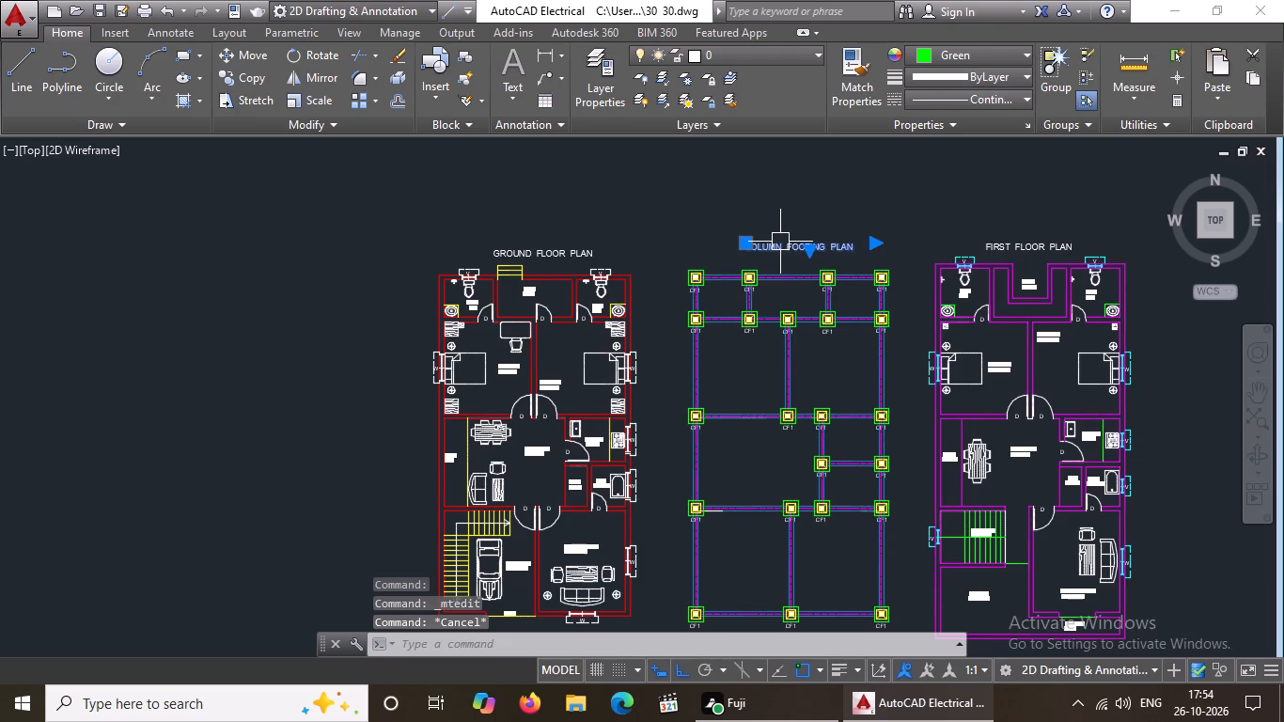
left_click(744, 240)
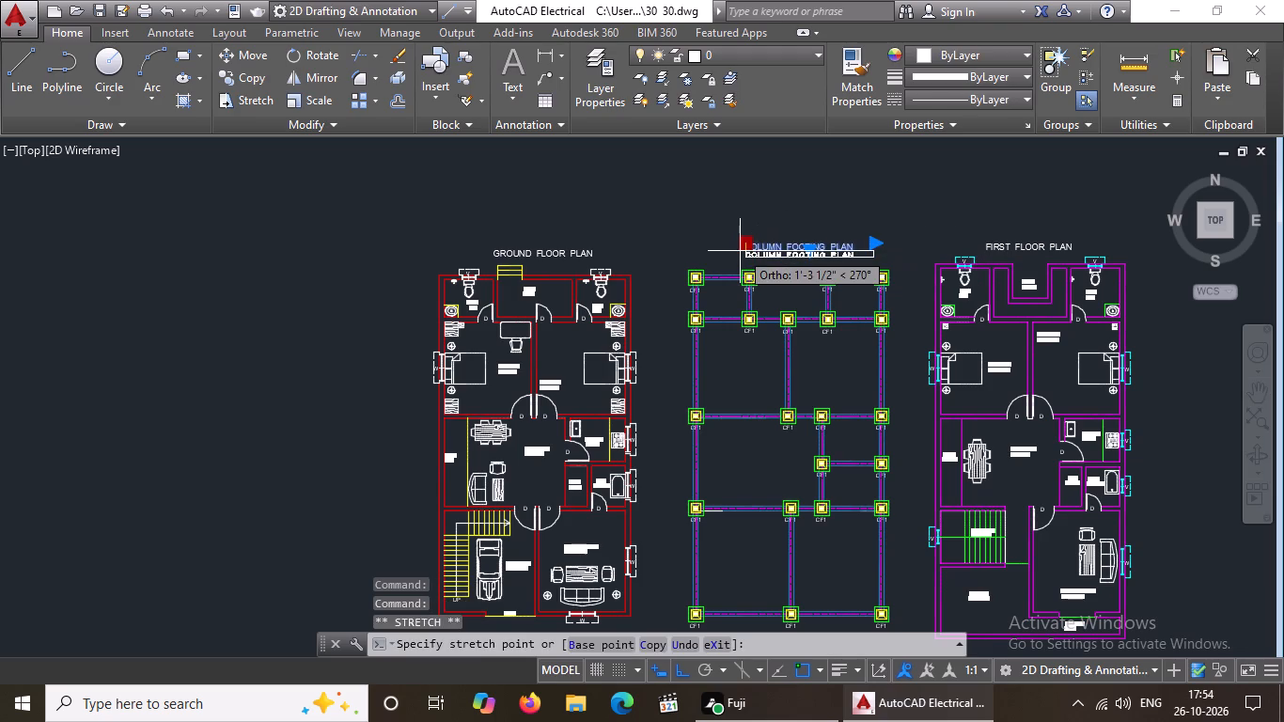
left_click(740, 251)
scroll(826, 248, "down", 2)
key("Escape")
Copy the CF1 label of the lower-left corner footing to about 8'-2" away, under the adjacent bottom beam, with Ortho off.
scroll(934, 272, "up", 2)
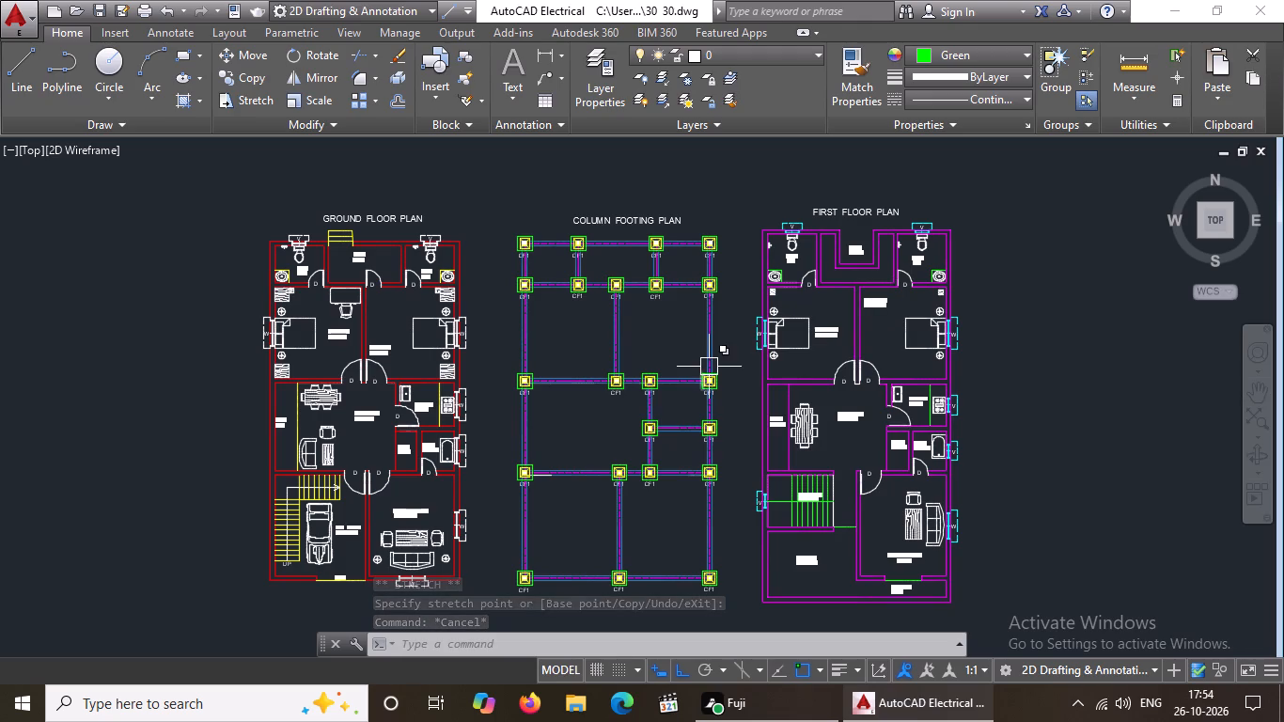
scroll(534, 250, "up", 1)
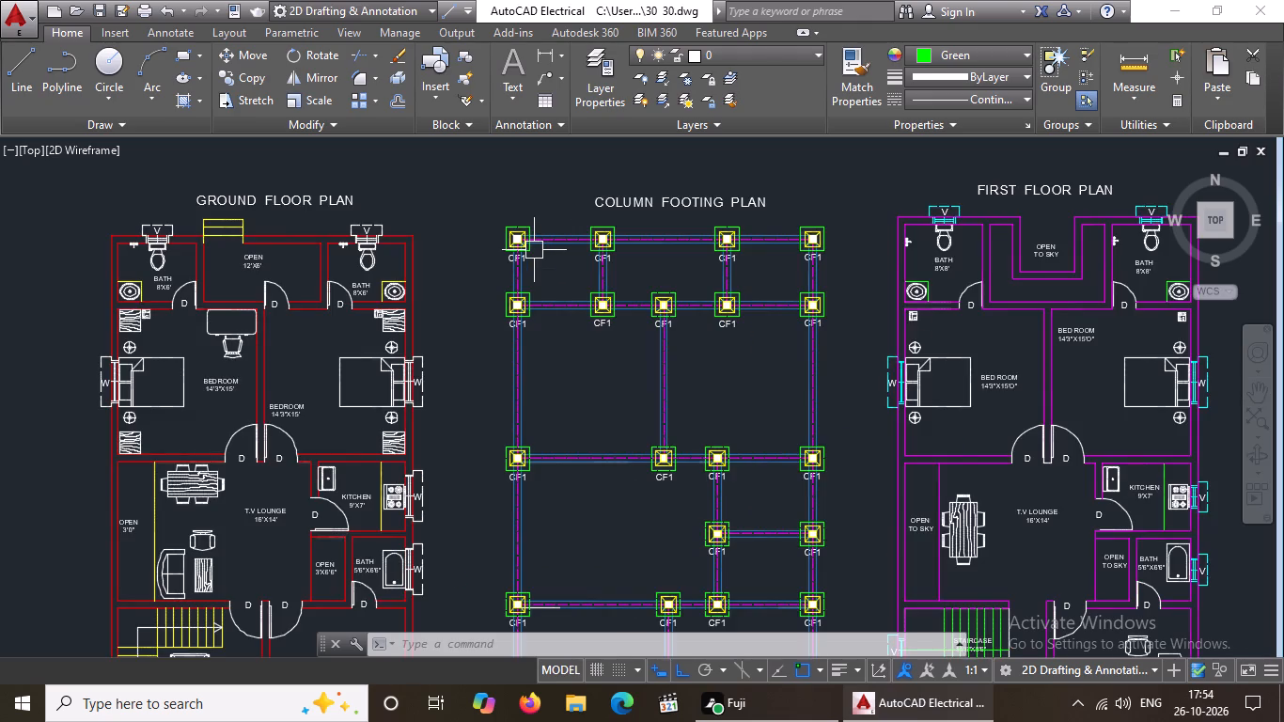
scroll(539, 266, "up", 2)
scroll(540, 266, "down", 2)
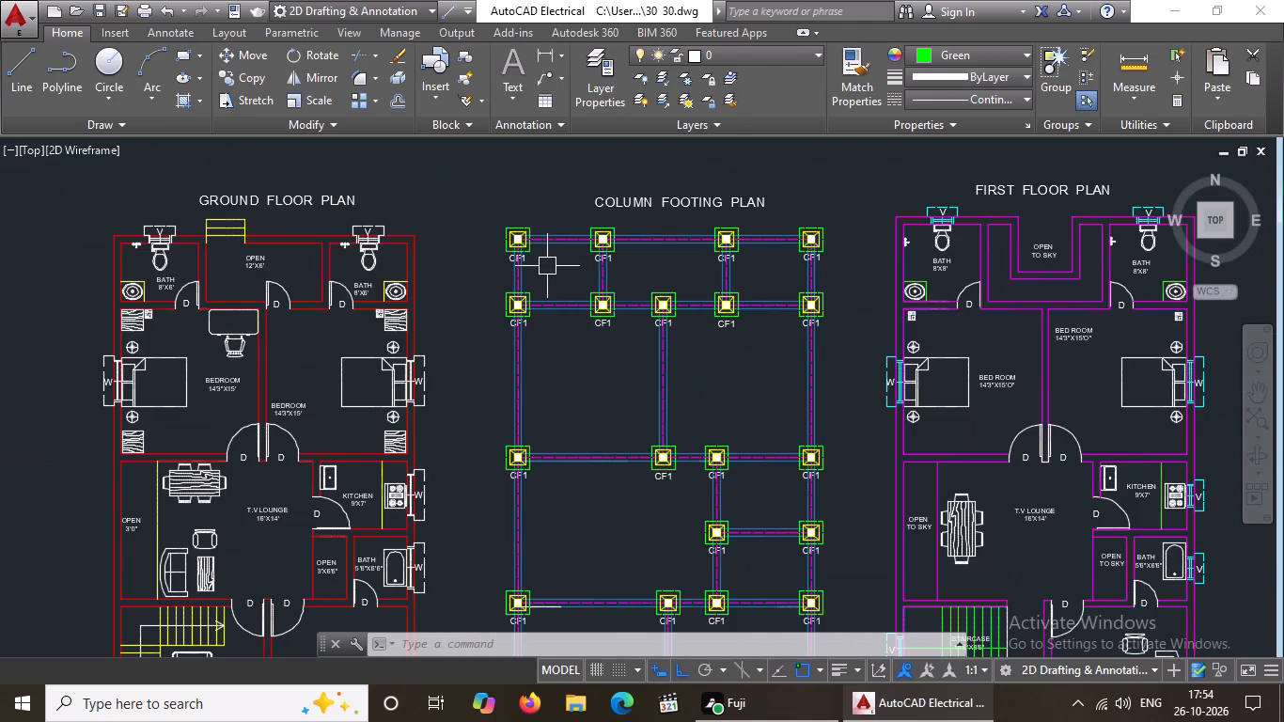
scroll(548, 265, "down", 2)
scroll(550, 408, "up", 2)
scroll(556, 404, "down", 3)
scroll(573, 416, "up", 2)
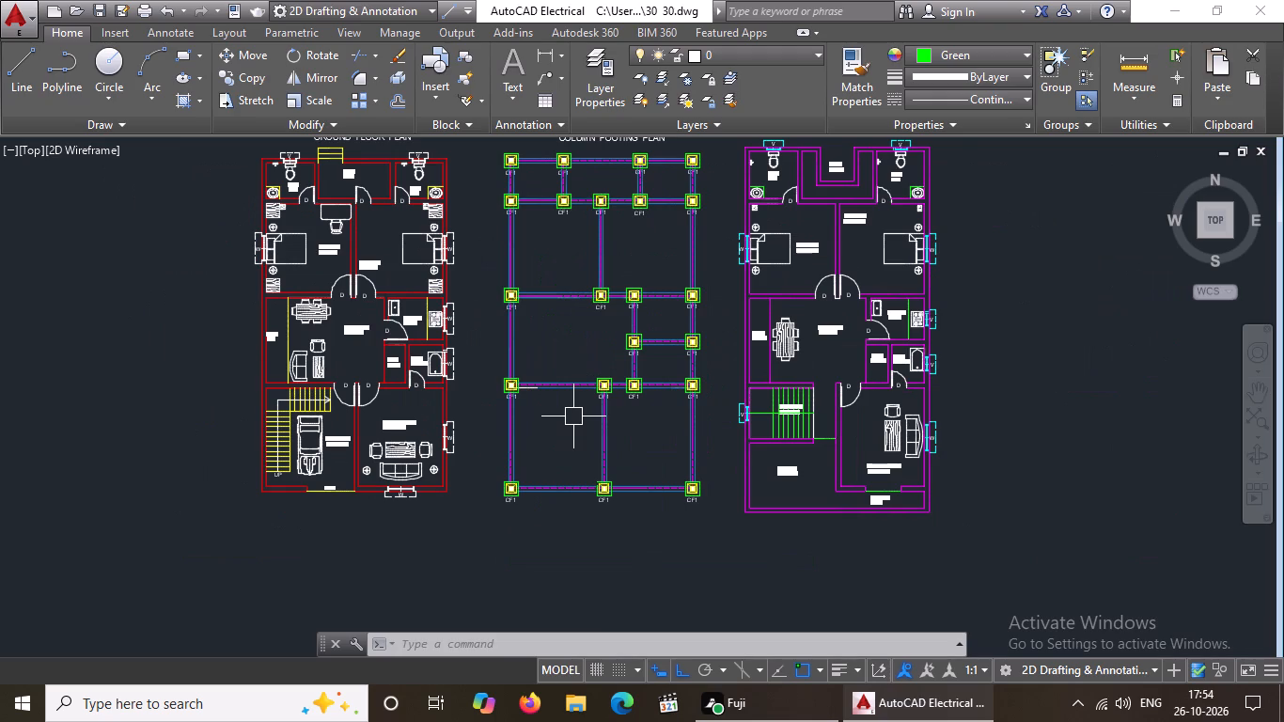
scroll(525, 531, "up", 2)
scroll(501, 424, "up", 2)
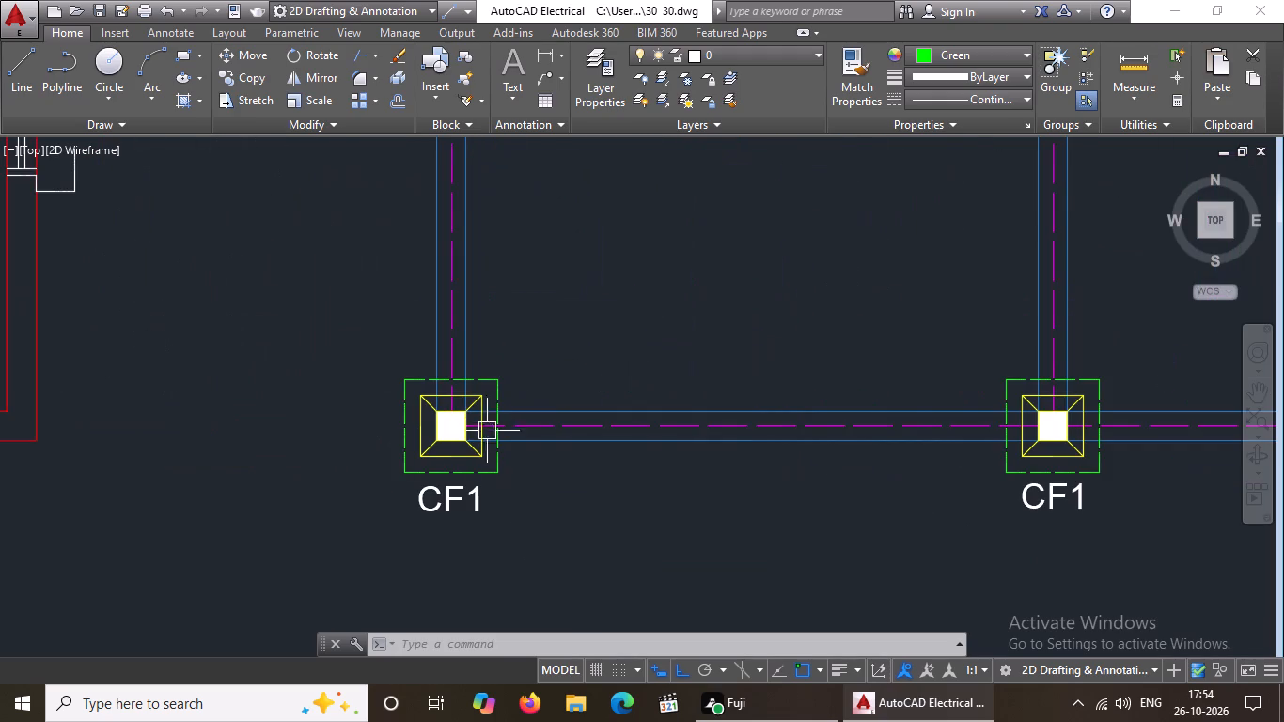
left_click(419, 506)
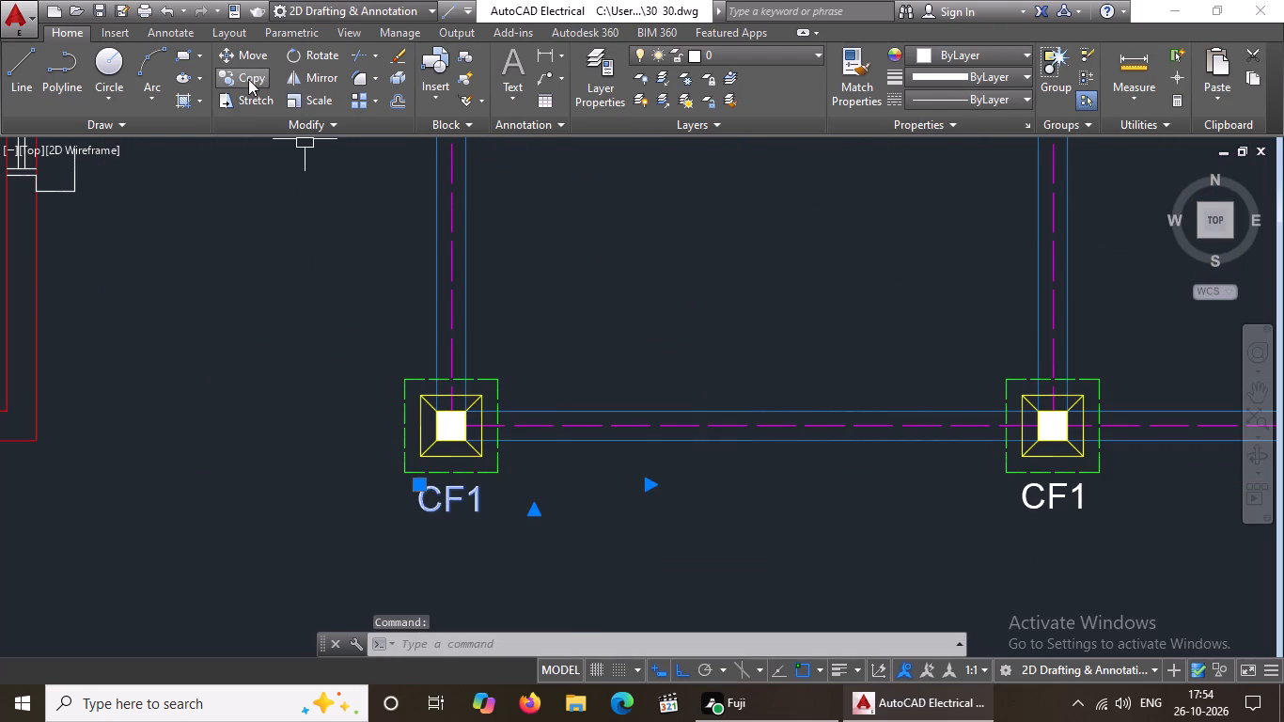
left_click(248, 79)
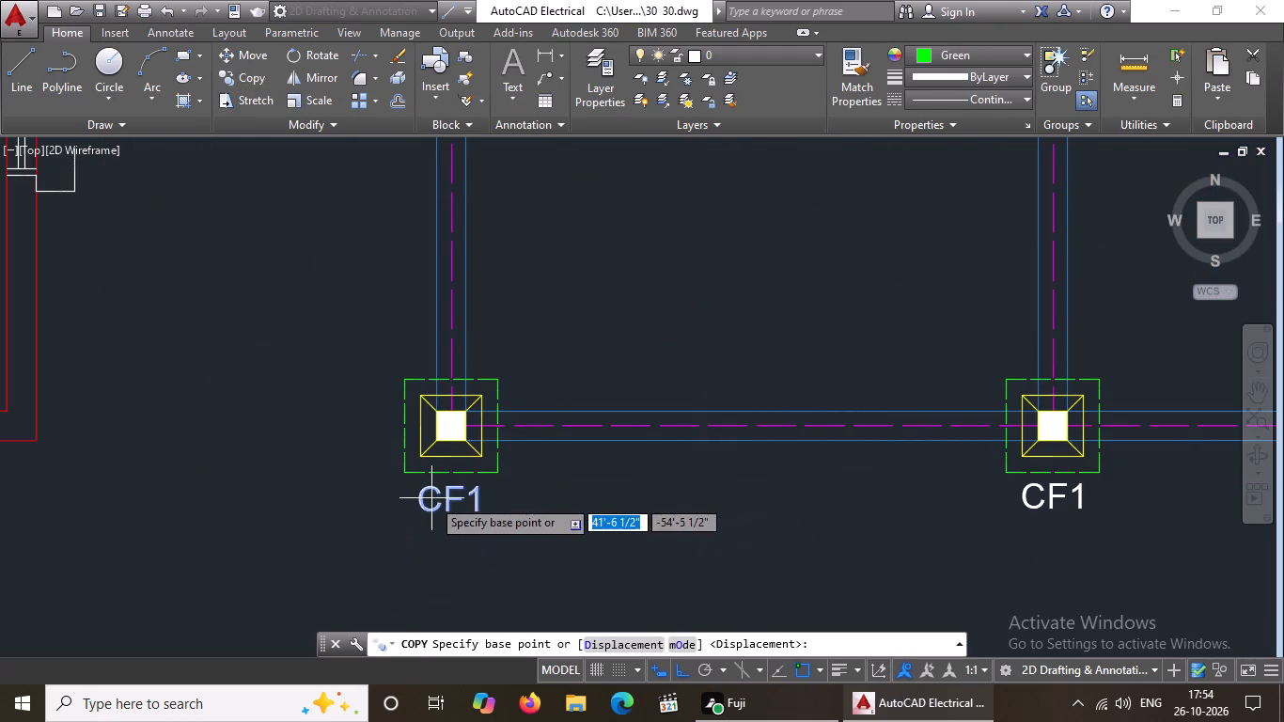
left_click(431, 498)
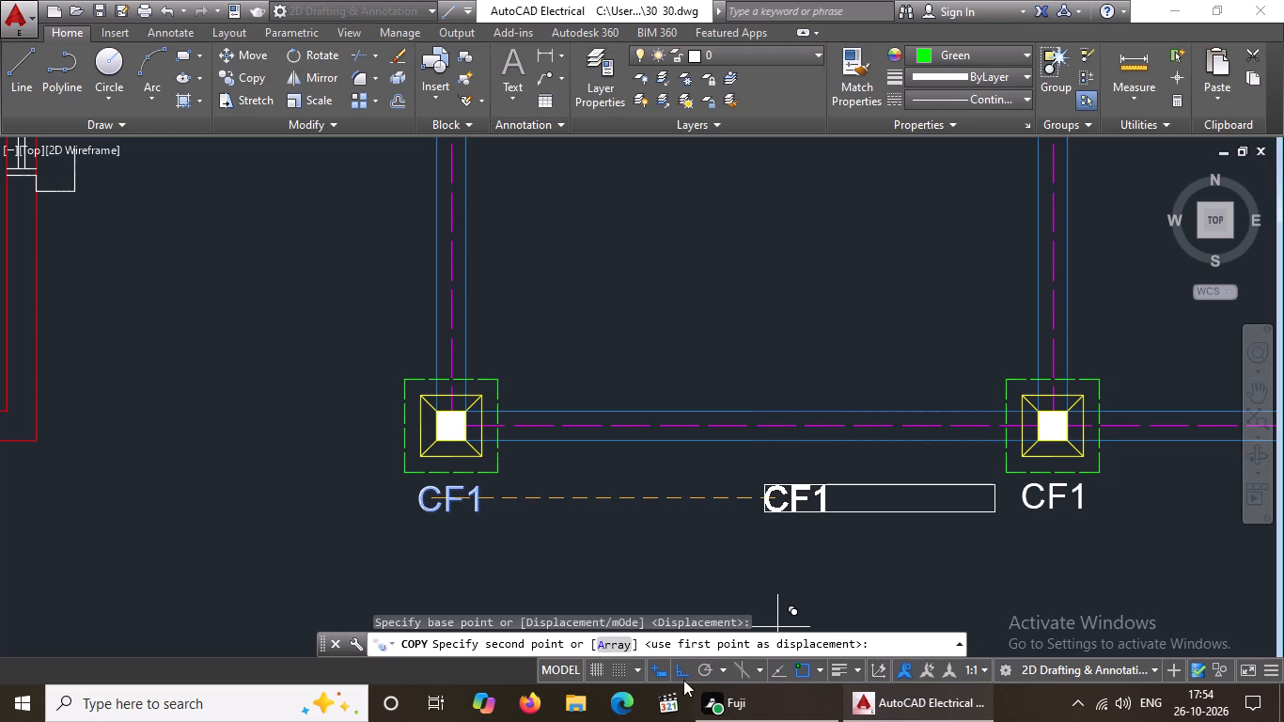
left_click(681, 666)
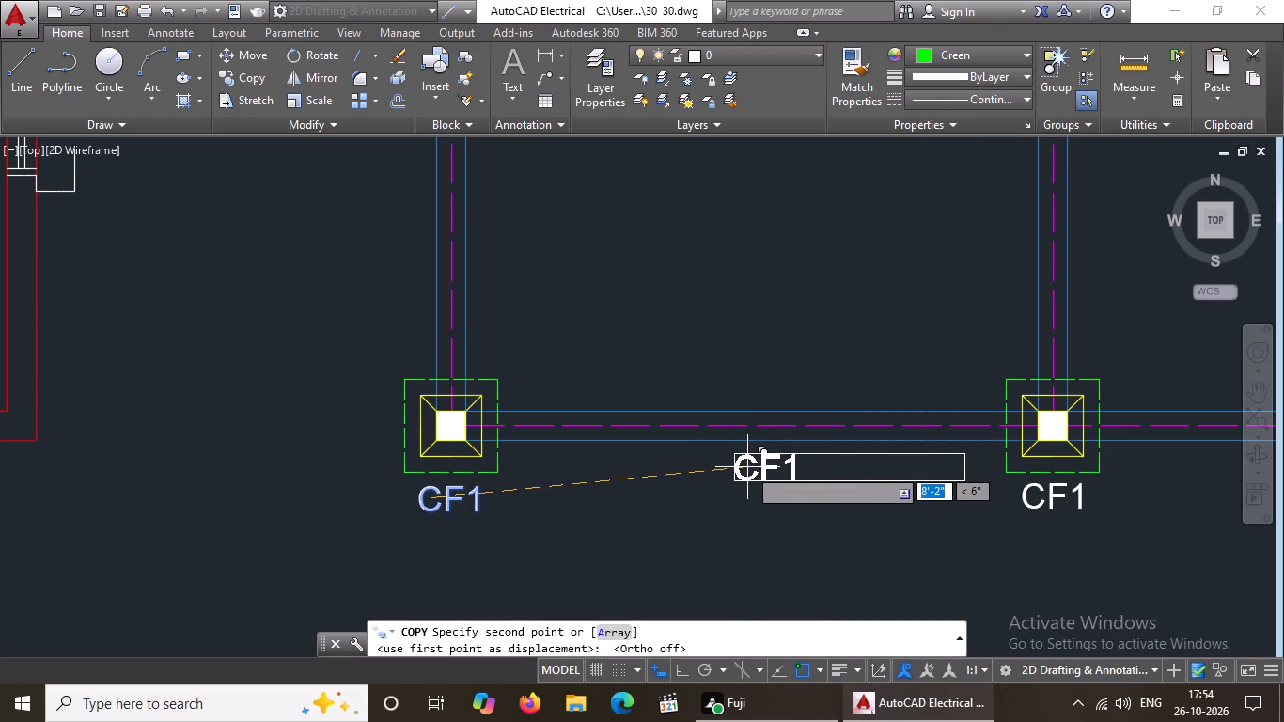
left_click(747, 466)
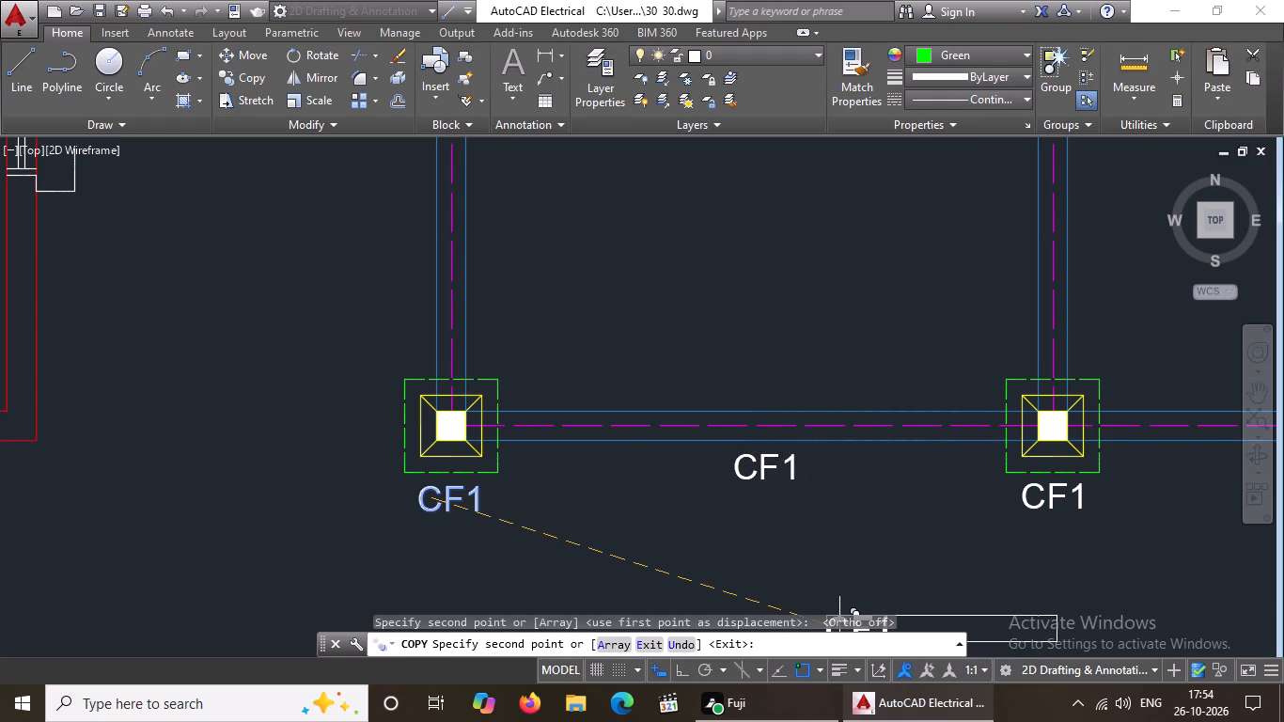
key("Escape")
key("Escape")
key("Escape")
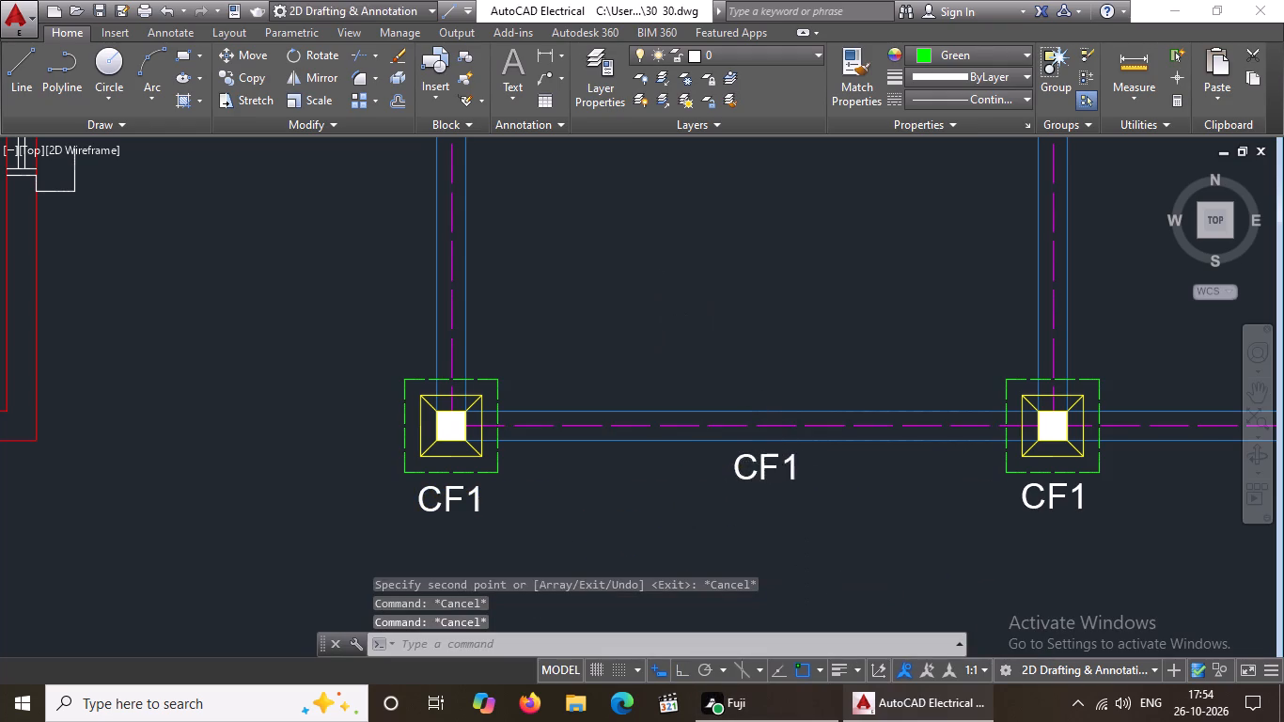
Change the copied label under the bottom beam to BF1 and save the text.
double_click(783, 471)
left_click(810, 463)
key("BackSpace")
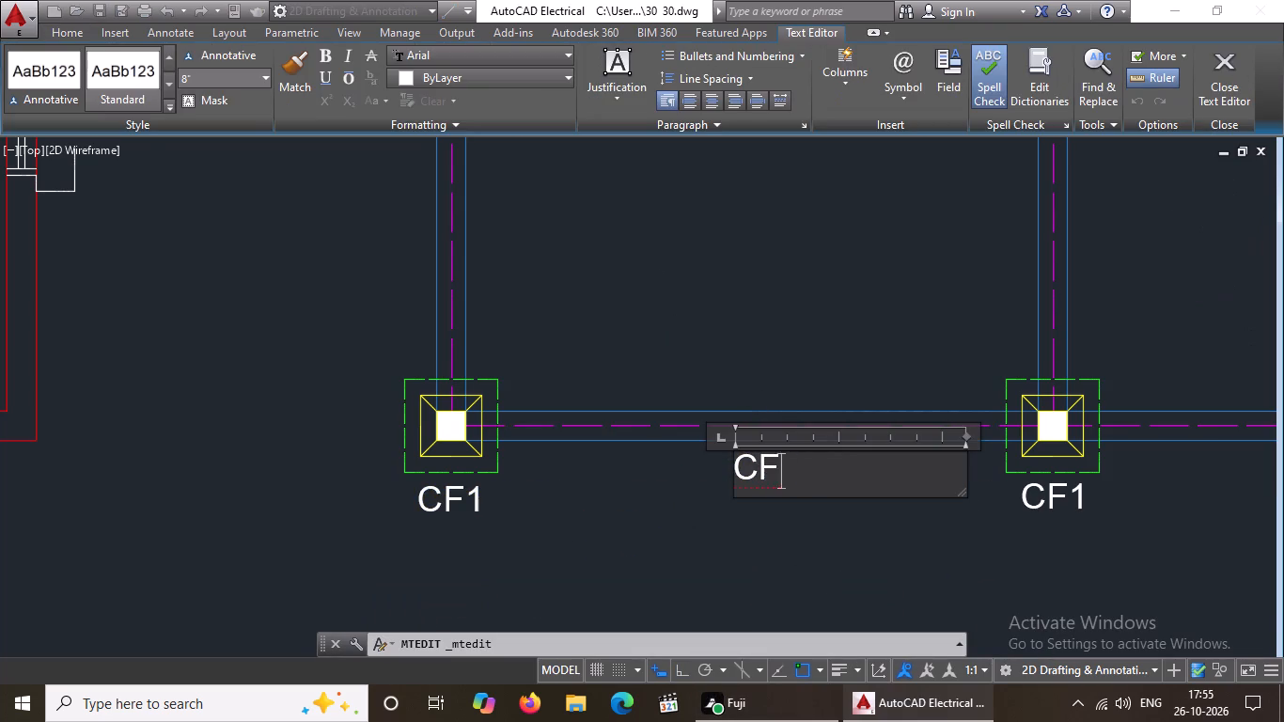
key("BackSpace")
key("BackSpace")
type("BF1")
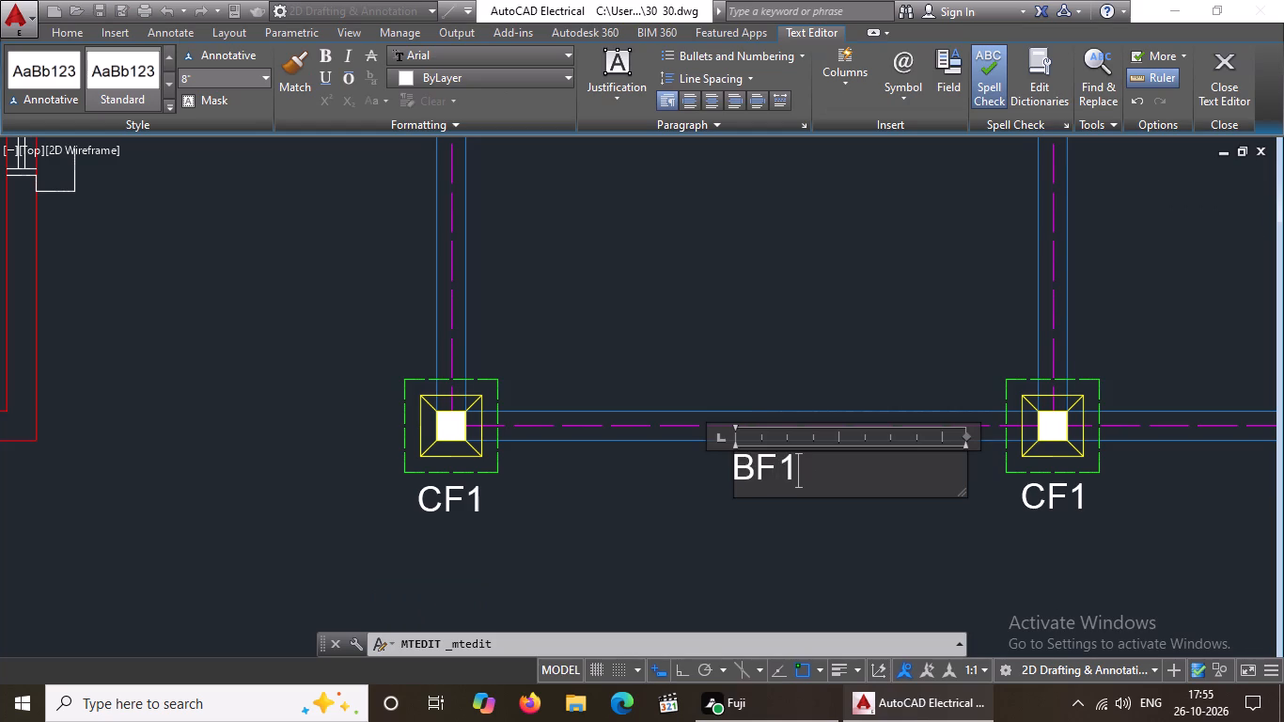
left_click(732, 550)
Copy the BF1 label about 15'-6 1/2" horizontally to under the second bottom beam of the column footing plan.
scroll(756, 516, "down", 3)
scroll(826, 523, "up", 2)
left_click(647, 473)
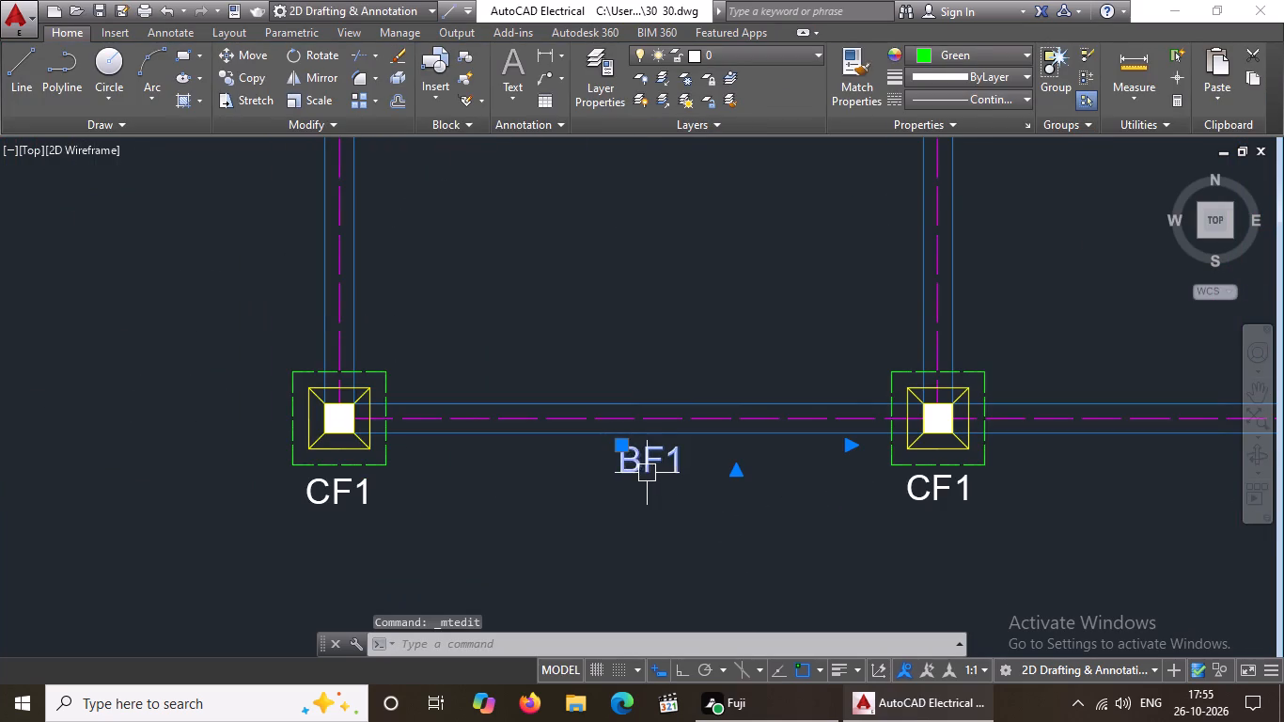
left_click(248, 76)
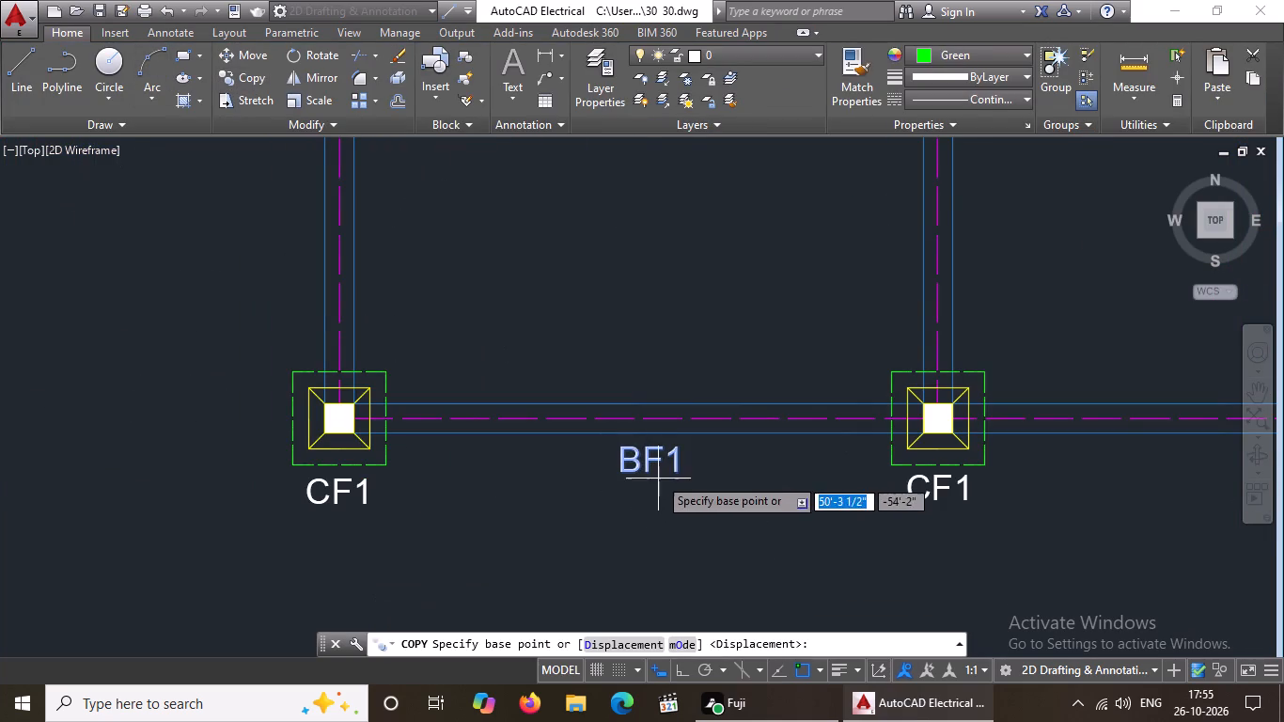
left_click(644, 458)
scroll(669, 466, "down", 2)
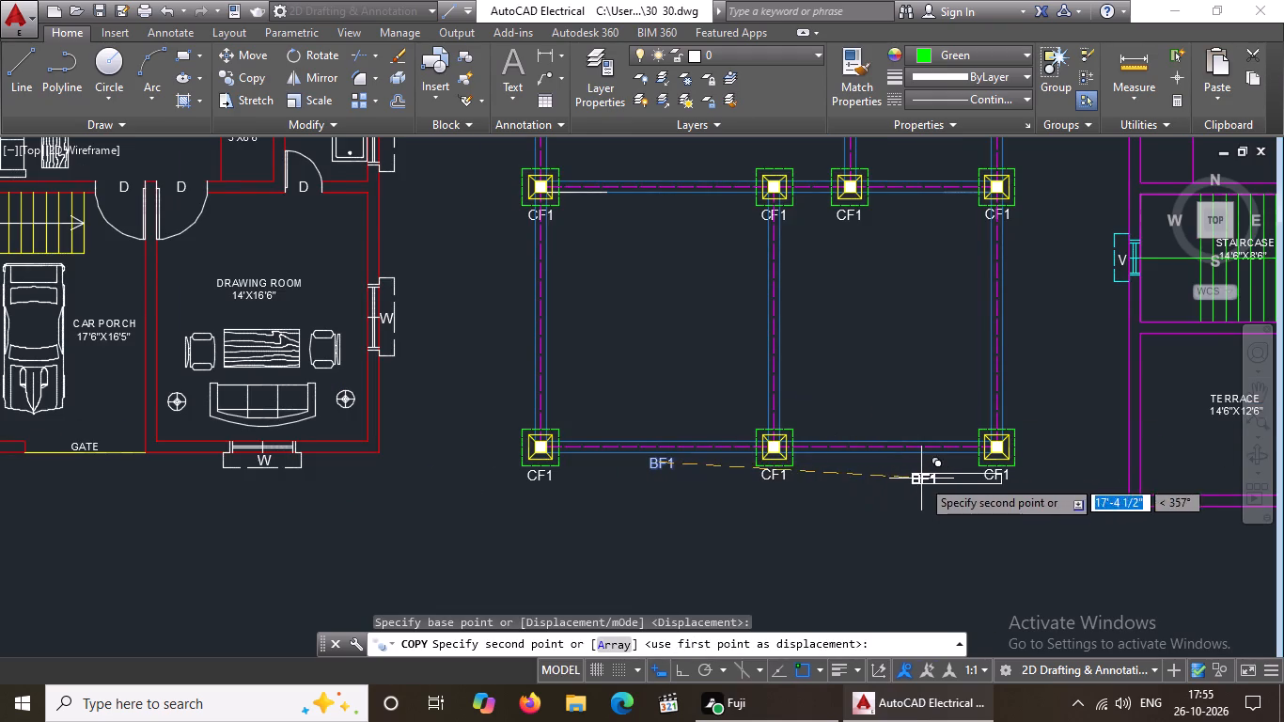
scroll(901, 472, "up", 2)
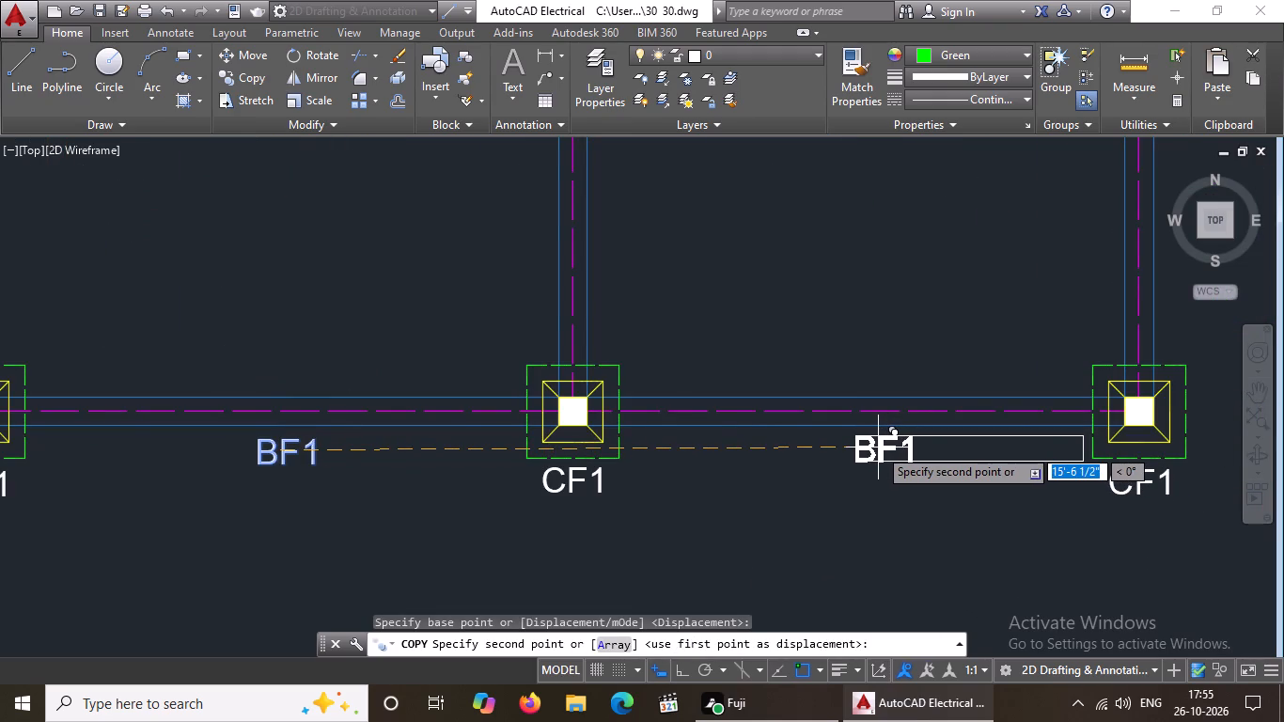
left_click(878, 447)
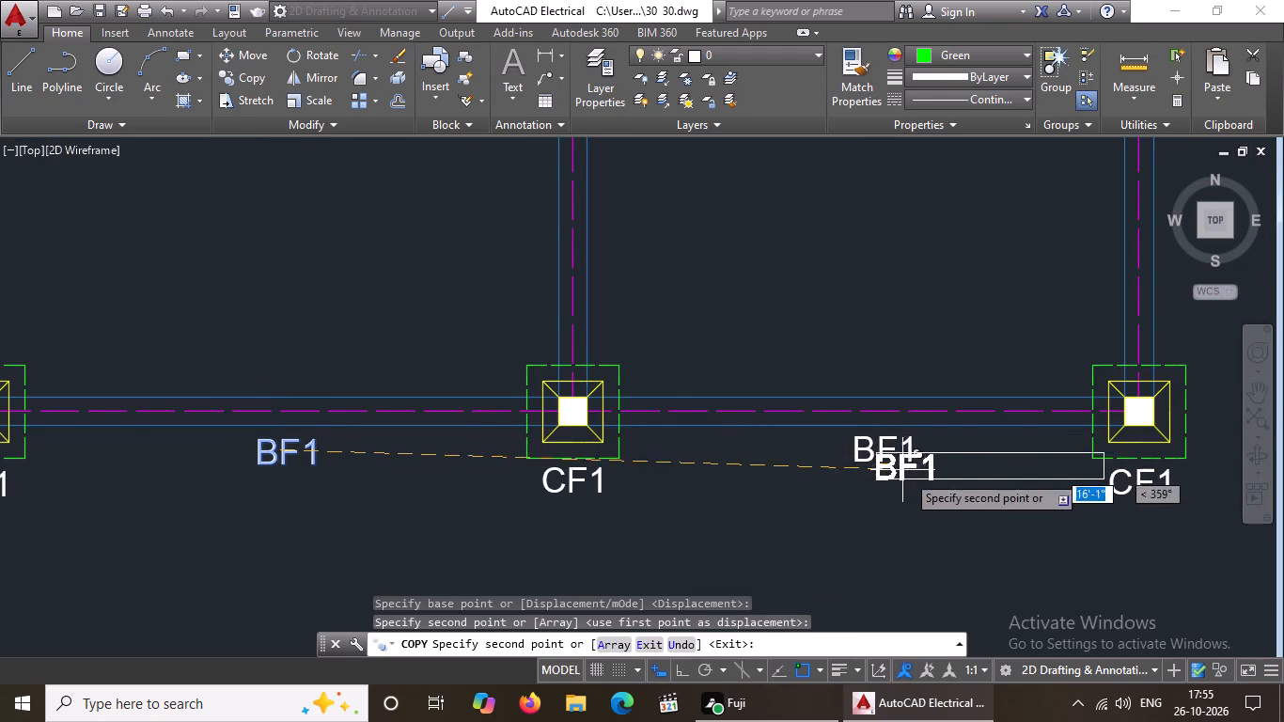
Place BF1 copies beside the left, middle and right vertical beams of the footing plan's bottom bay row.
scroll(932, 484, "down", 2)
scroll(522, 337, "up", 1)
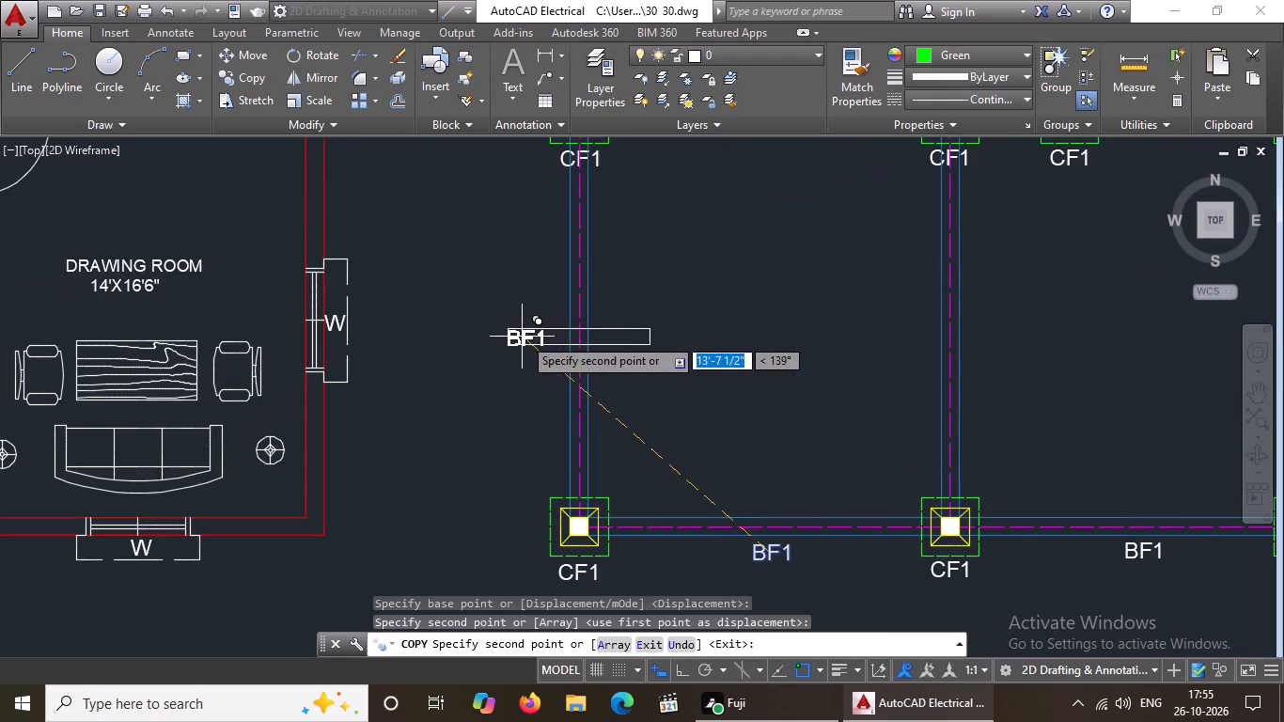
left_click(609, 322)
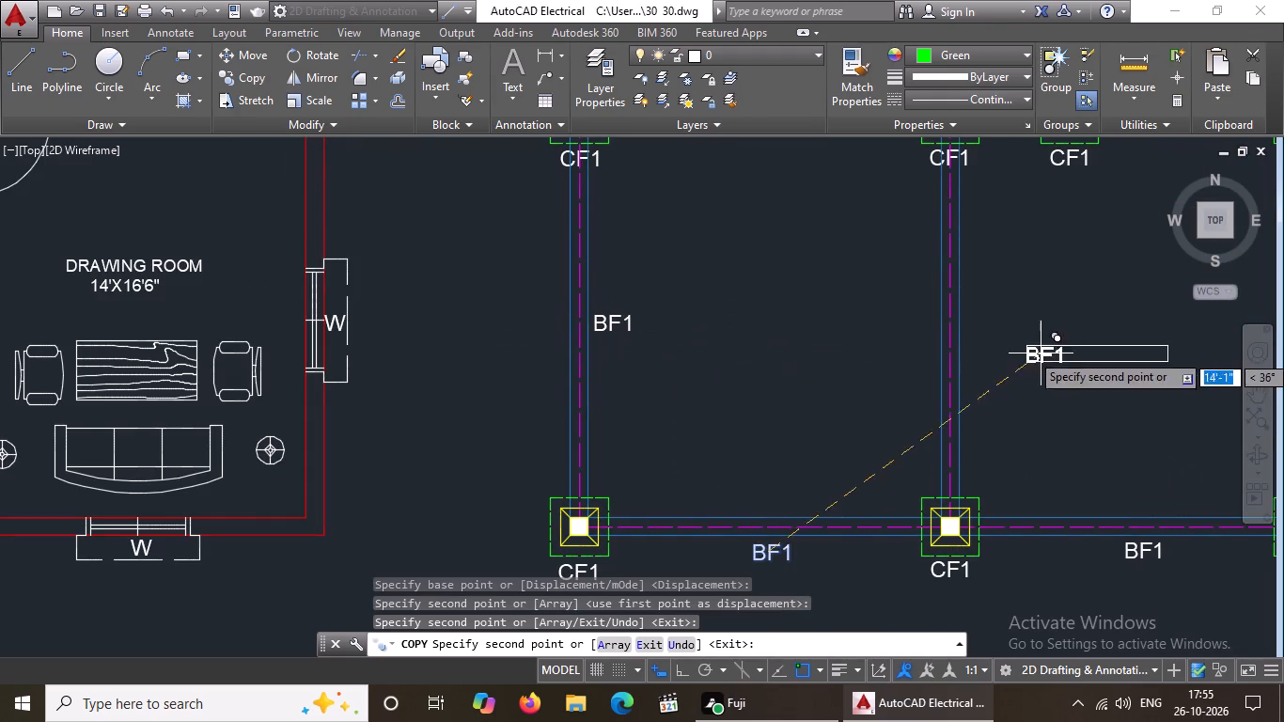
left_click(983, 312)
scroll(988, 344, "down", 4)
scroll(1085, 353, "up", 2)
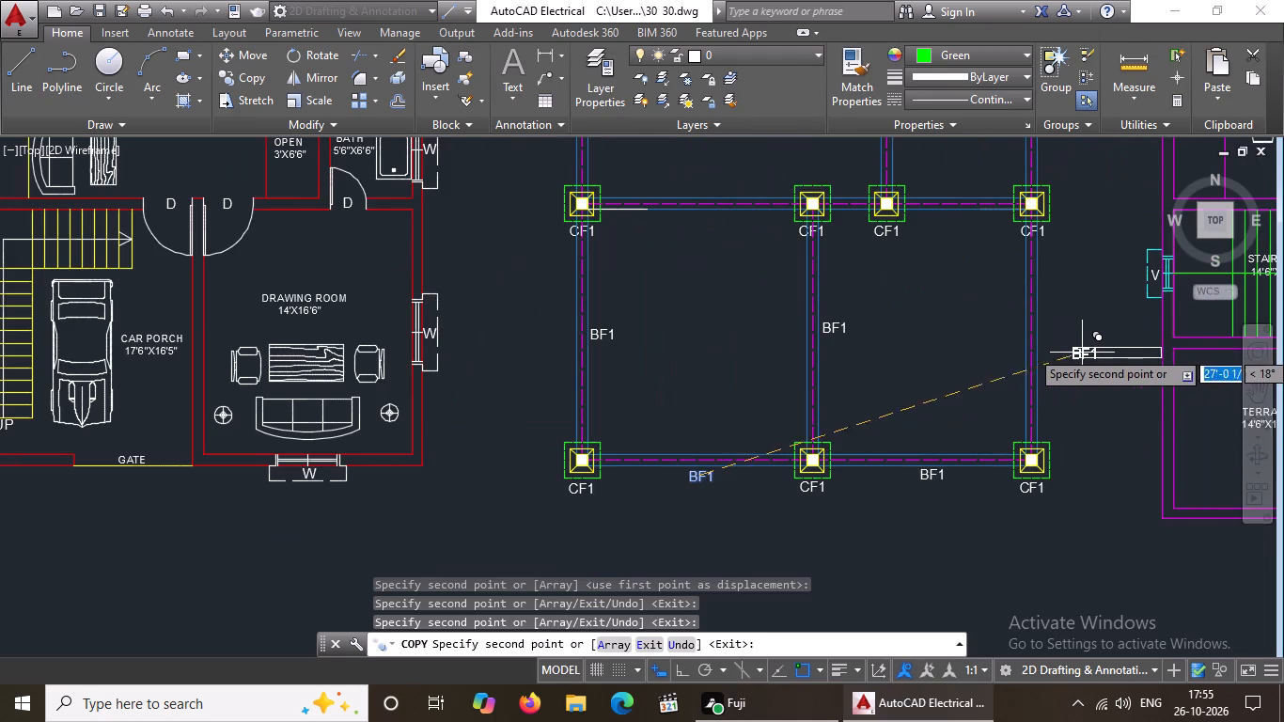
scroll(1003, 331, "up", 3)
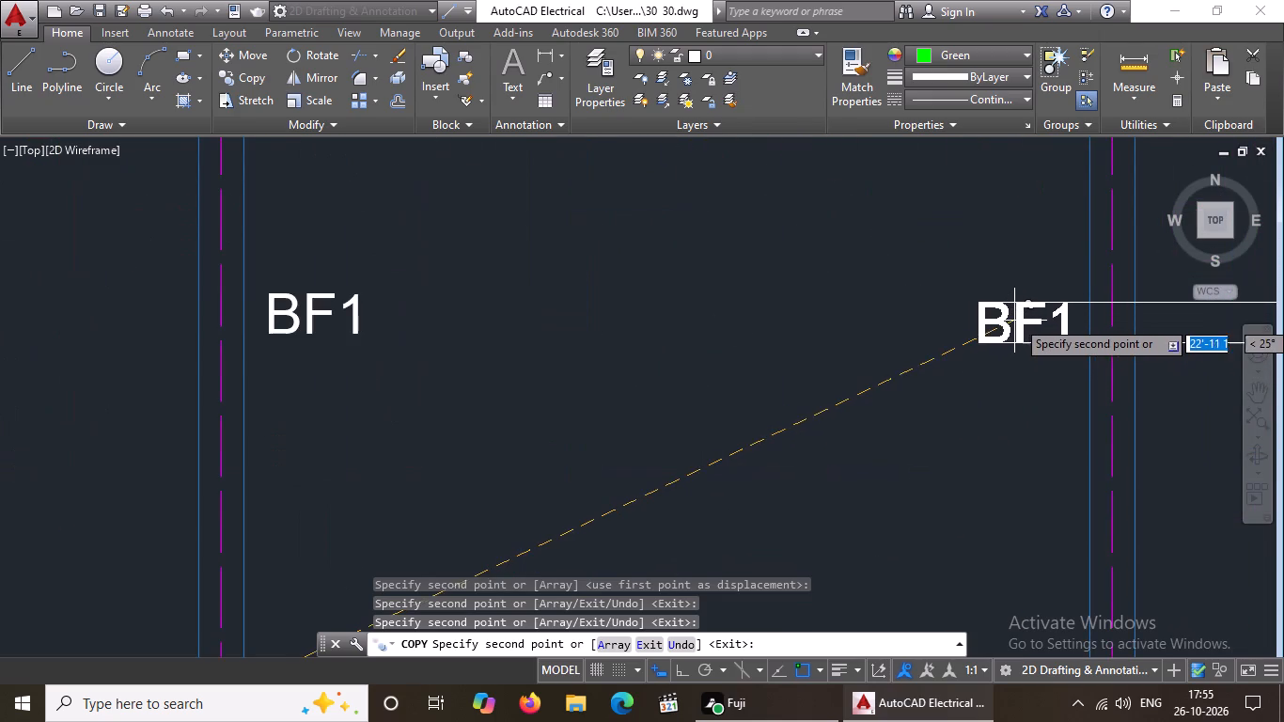
left_click(1021, 312)
Place BF1 copies under the long left beam and the short right beam along the second footing row from the bottom.
scroll(1021, 318, "down", 6)
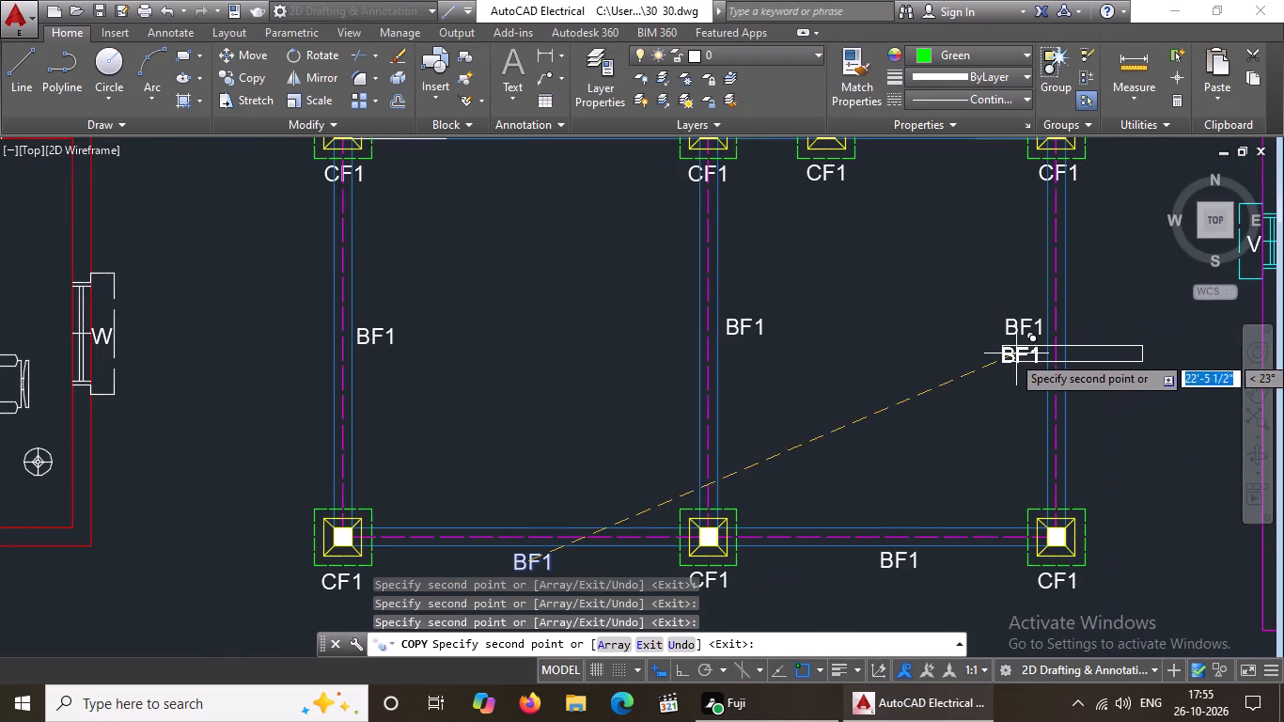
scroll(840, 335, "down", 1)
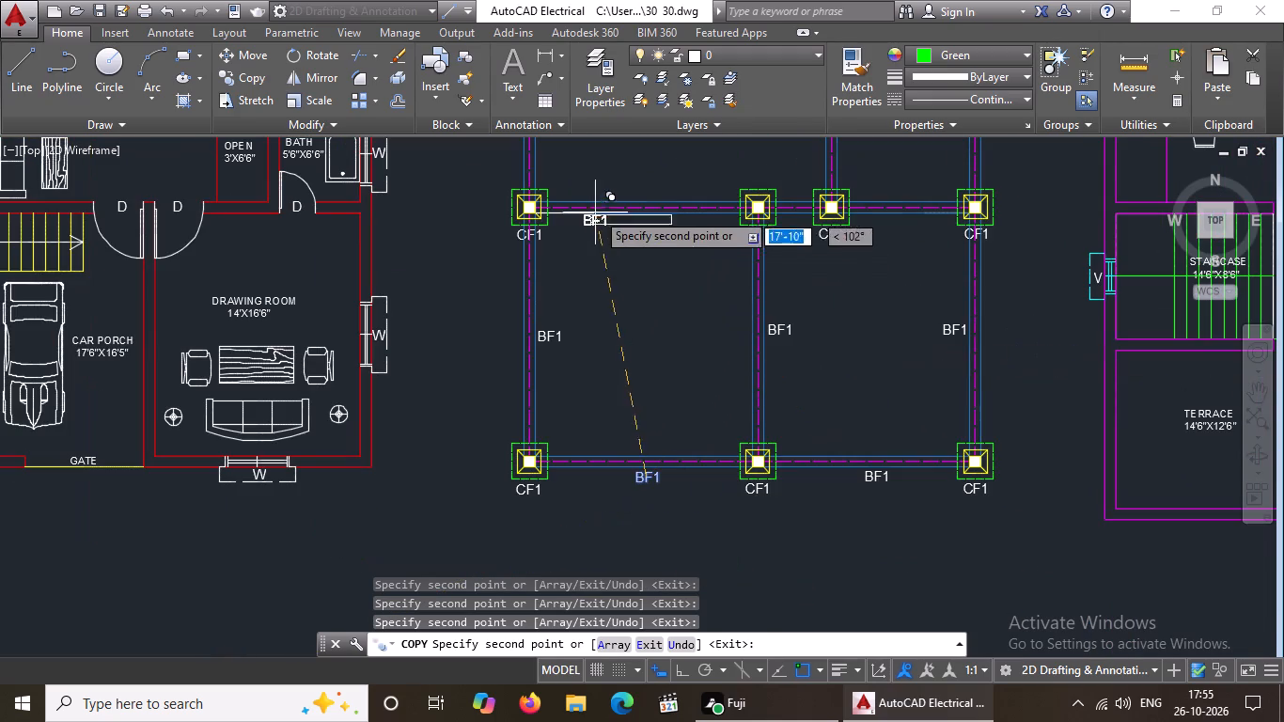
scroll(638, 228, "up", 1)
left_click(644, 220)
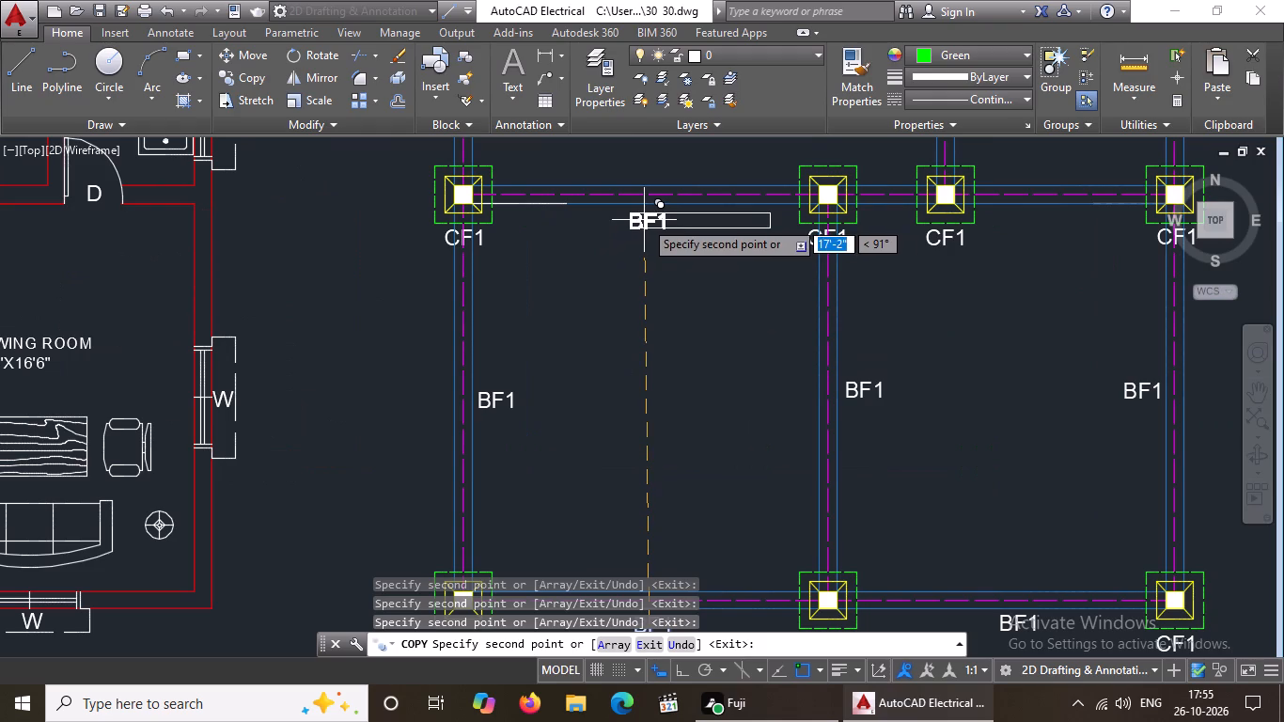
left_click(1055, 221)
Place BF1 copies beside the lower short vertical beam and under the short horizontal beam of the small right-hand bay.
scroll(1041, 248, "down", 4)
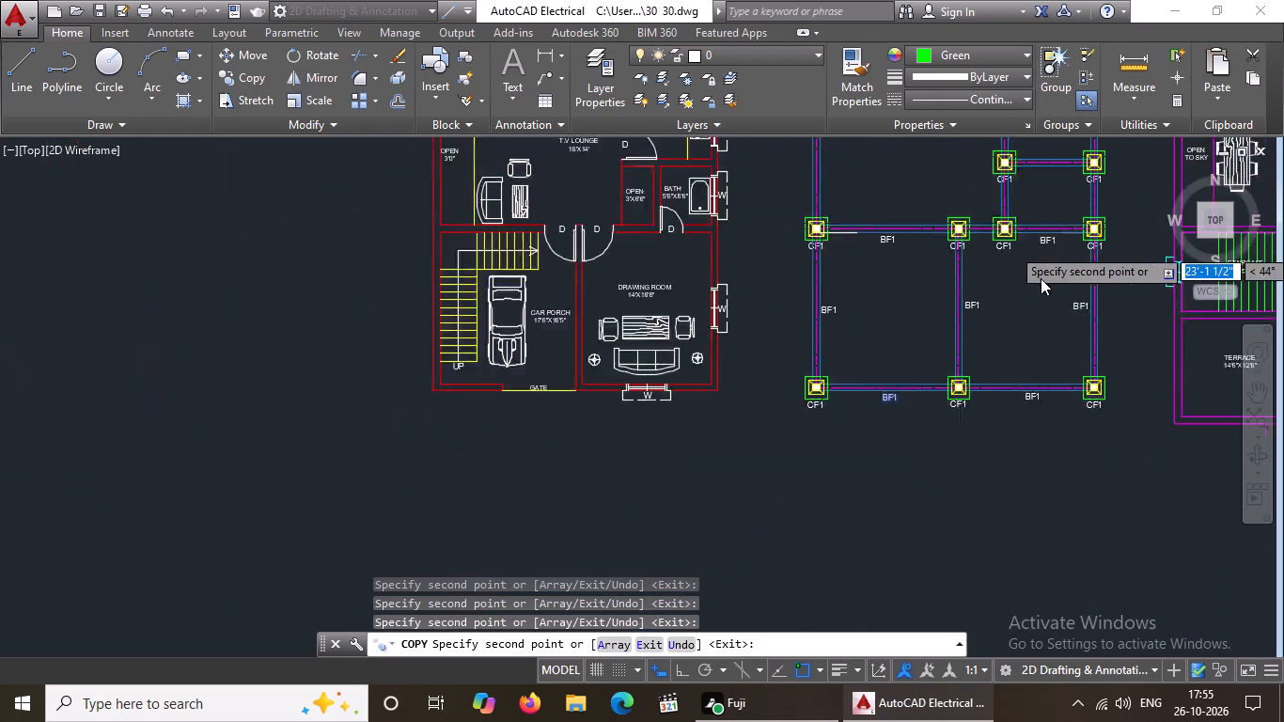
scroll(1038, 217, "up", 3)
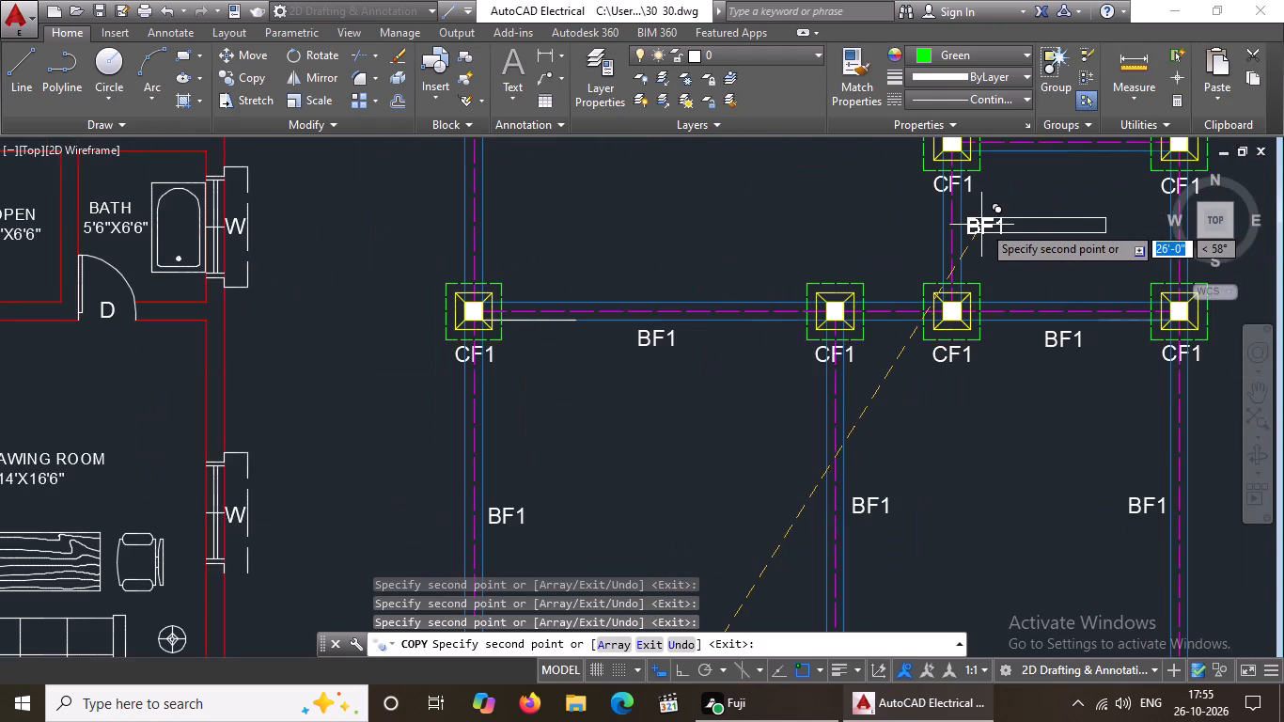
left_click(985, 223)
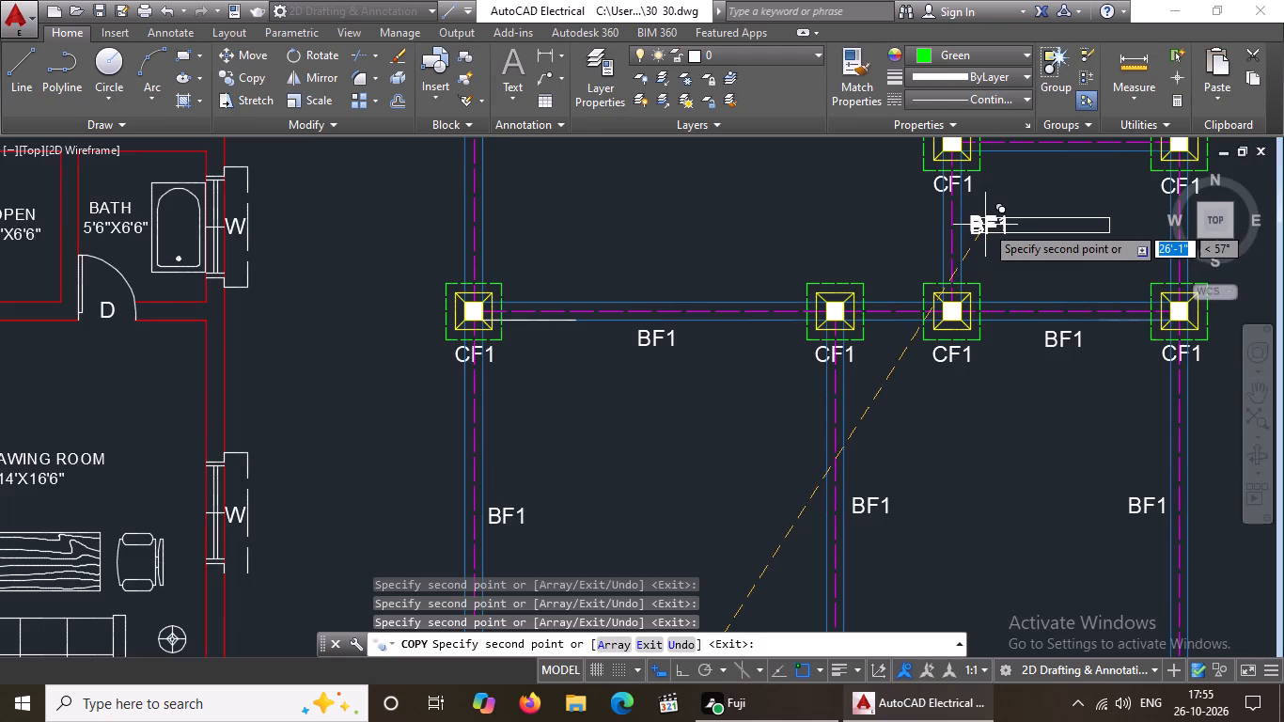
scroll(985, 225, "down", 2)
scroll(1032, 181, "up", 1)
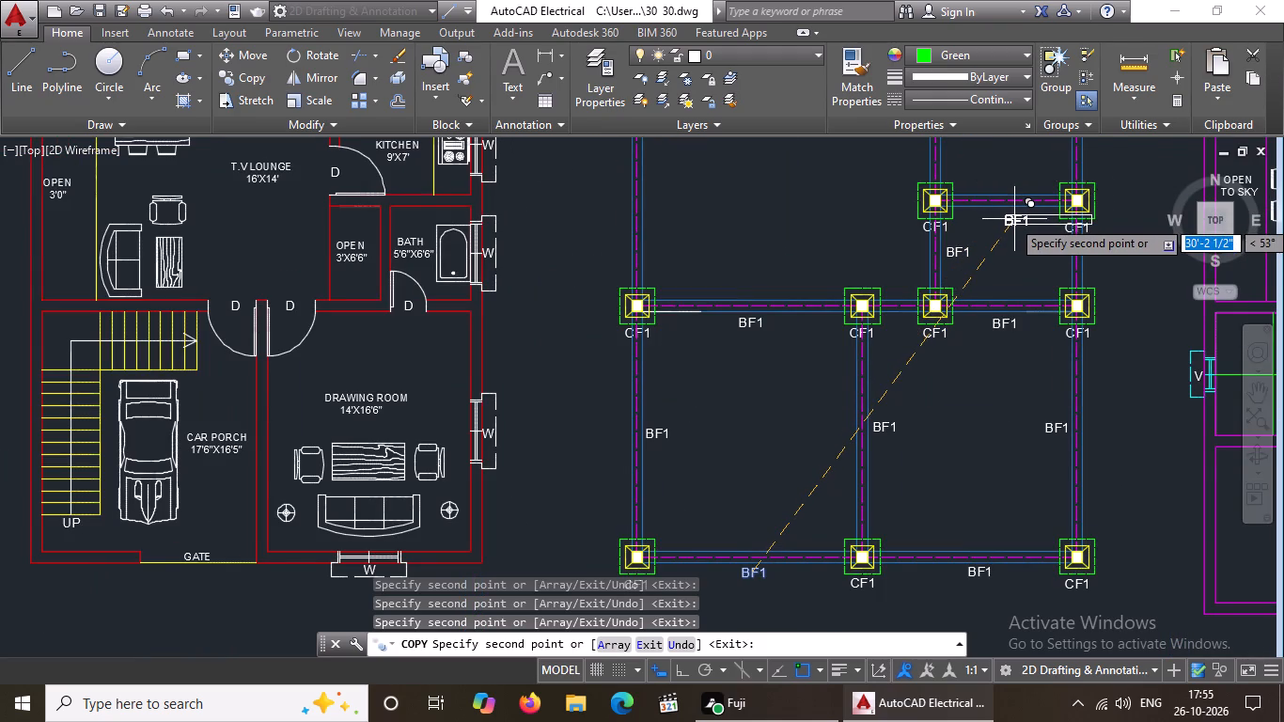
left_click(1013, 220)
Place a BF1 copy beside the left outer vertical beam of the middle bay row.
scroll(1013, 220, "down", 3)
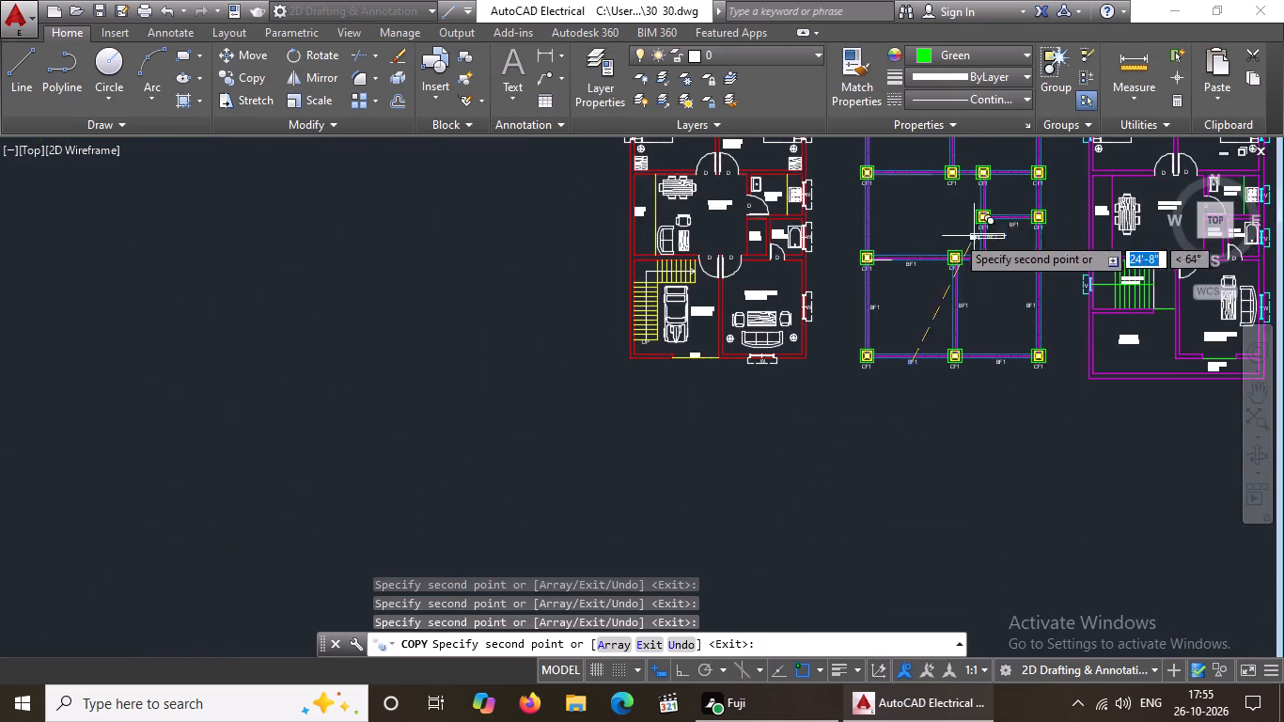
scroll(891, 212, "up", 3)
scroll(833, 215, "down", 3)
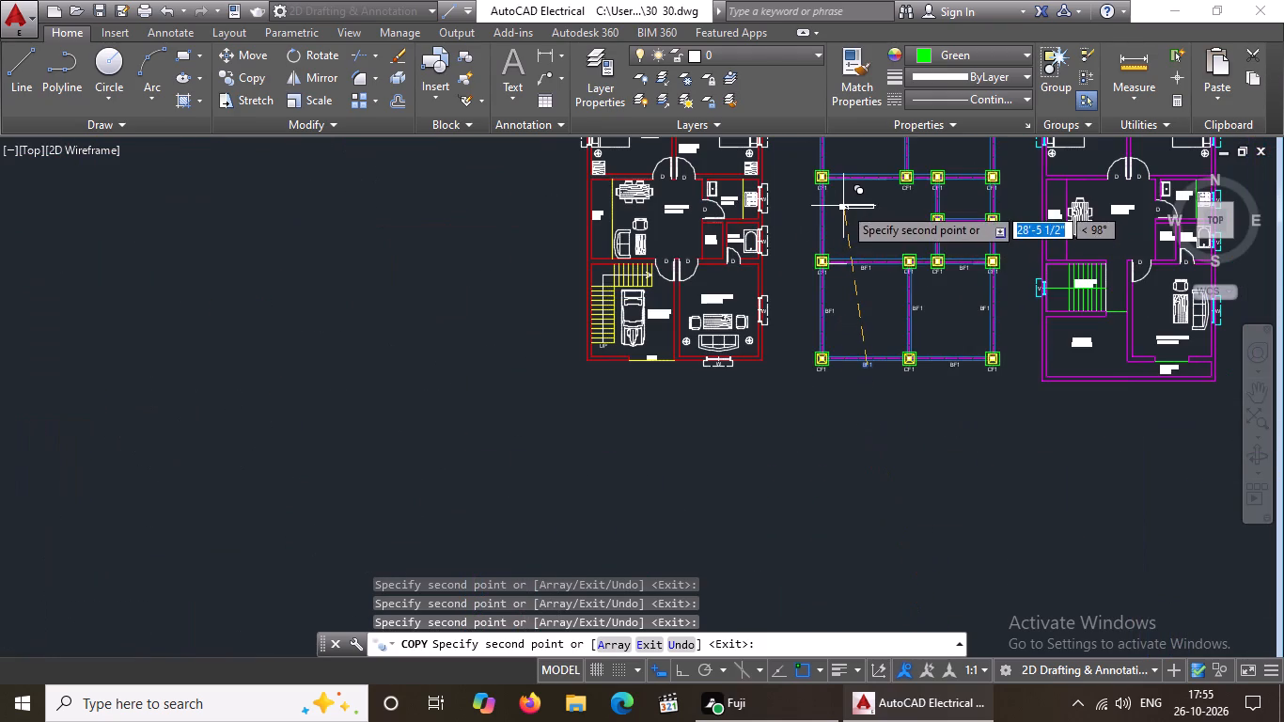
middle_click_drag(830, 231, 715, 420)
scroll(753, 399, "up", 3)
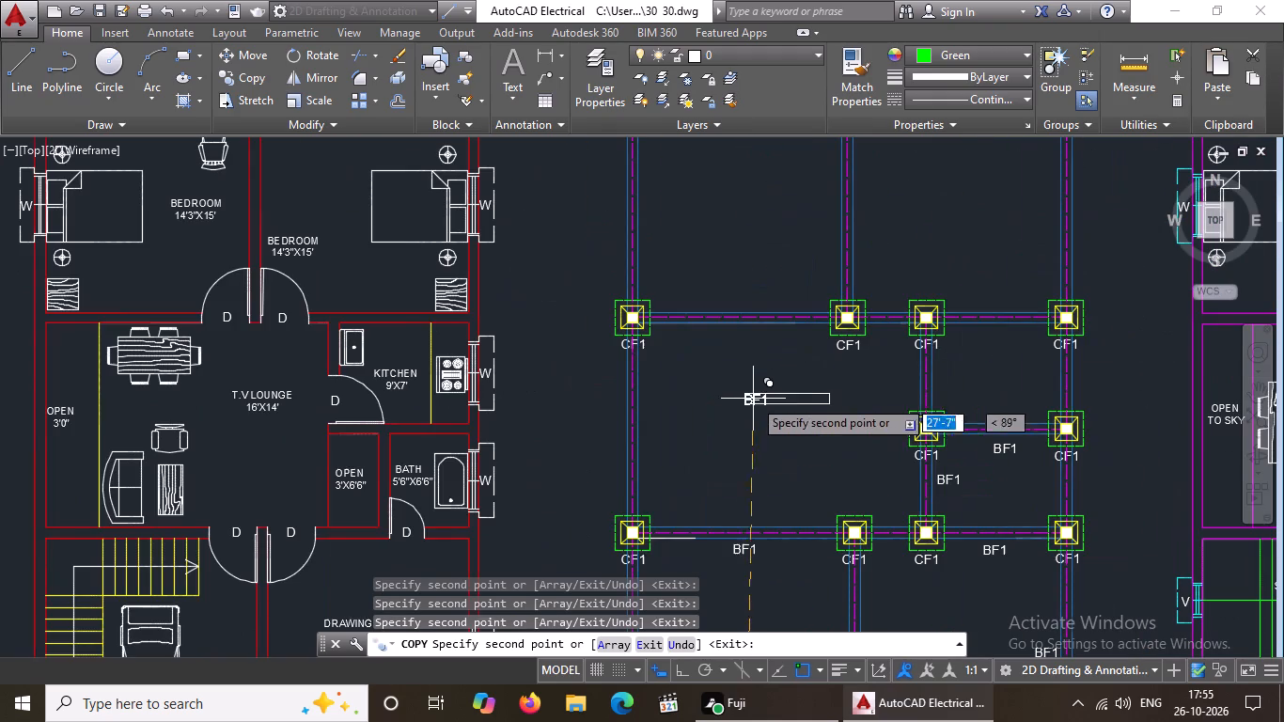
left_click(653, 418)
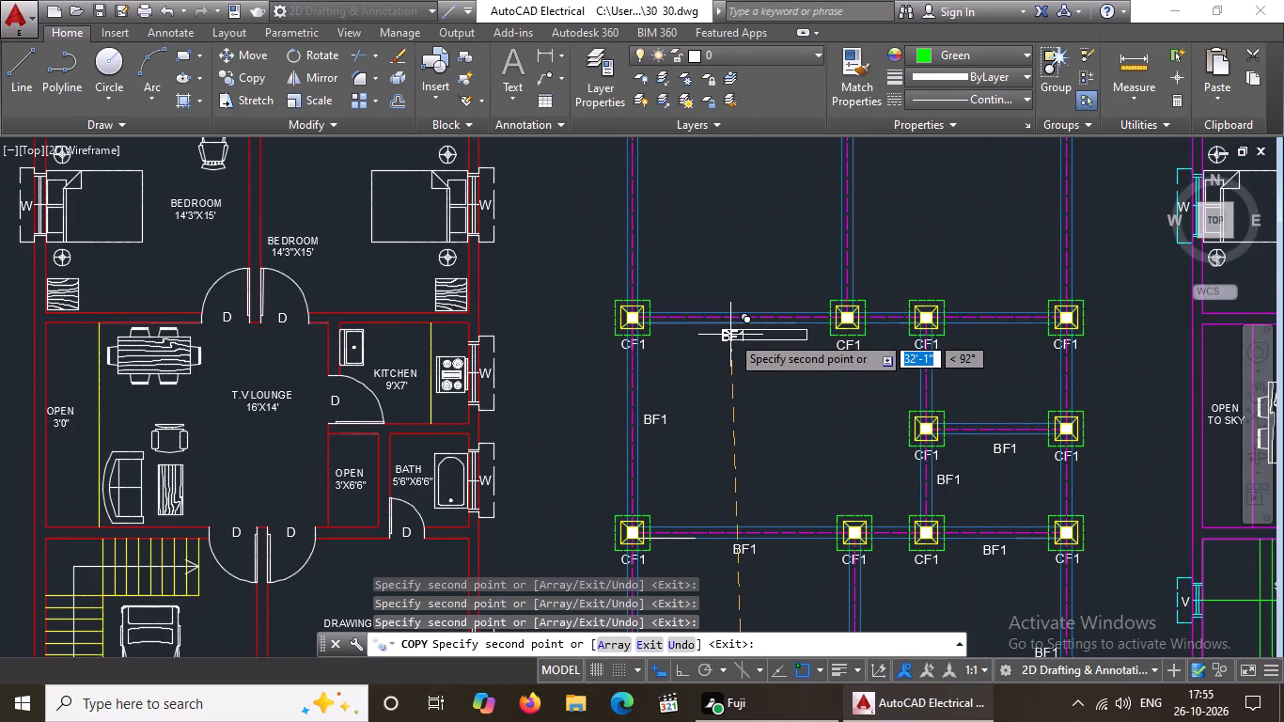
Place BF1 copies under the long left and short right horizontal beams along the top of the middle bay row.
left_click(730, 335)
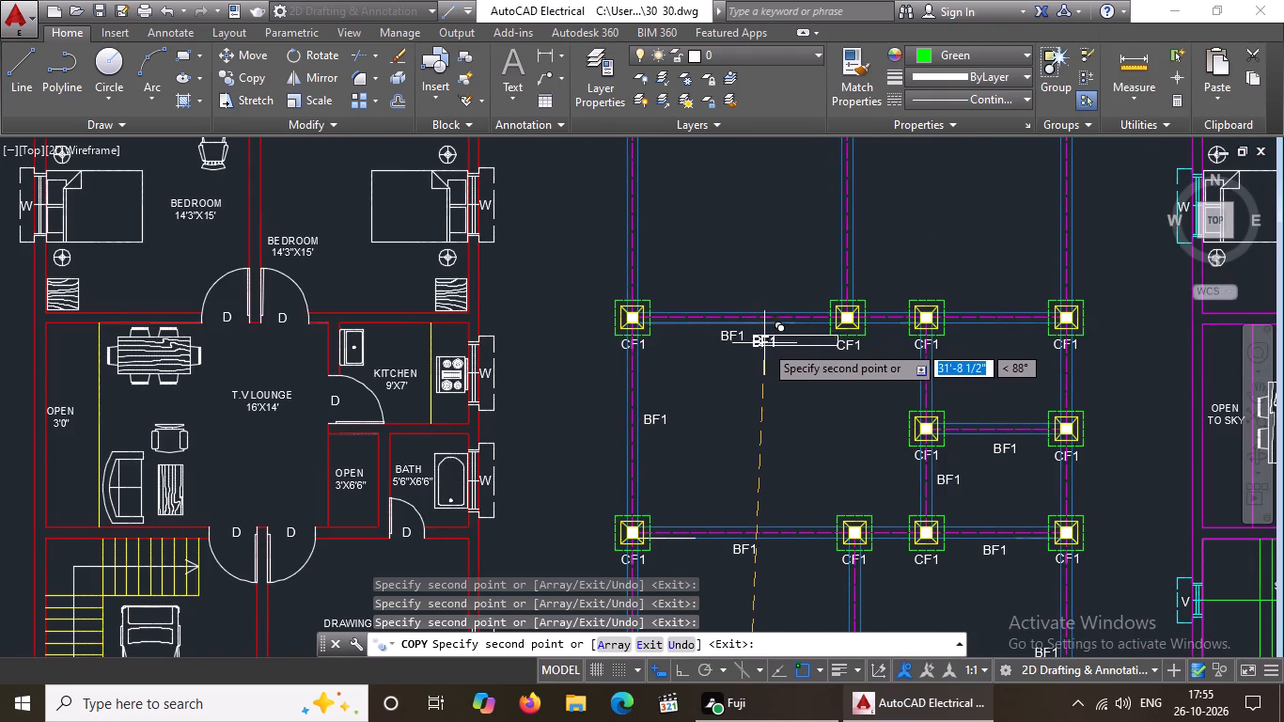
scroll(984, 345, "up", 2)
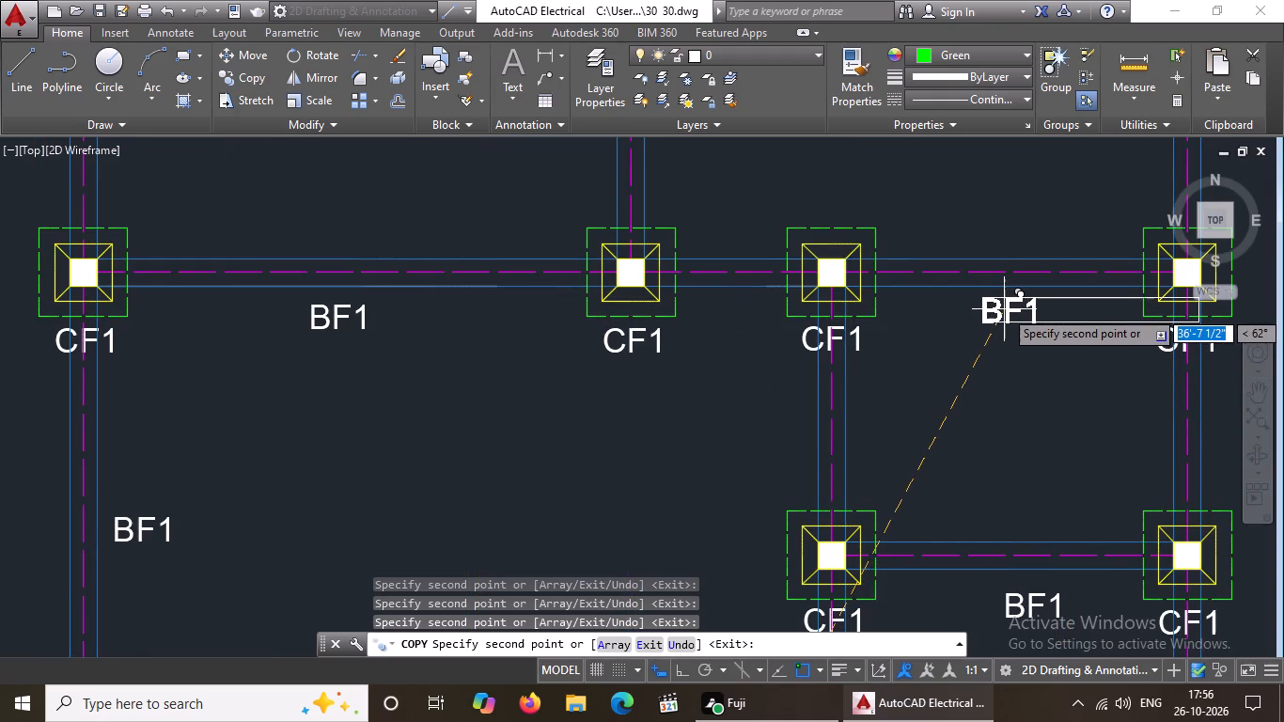
left_click(1004, 309)
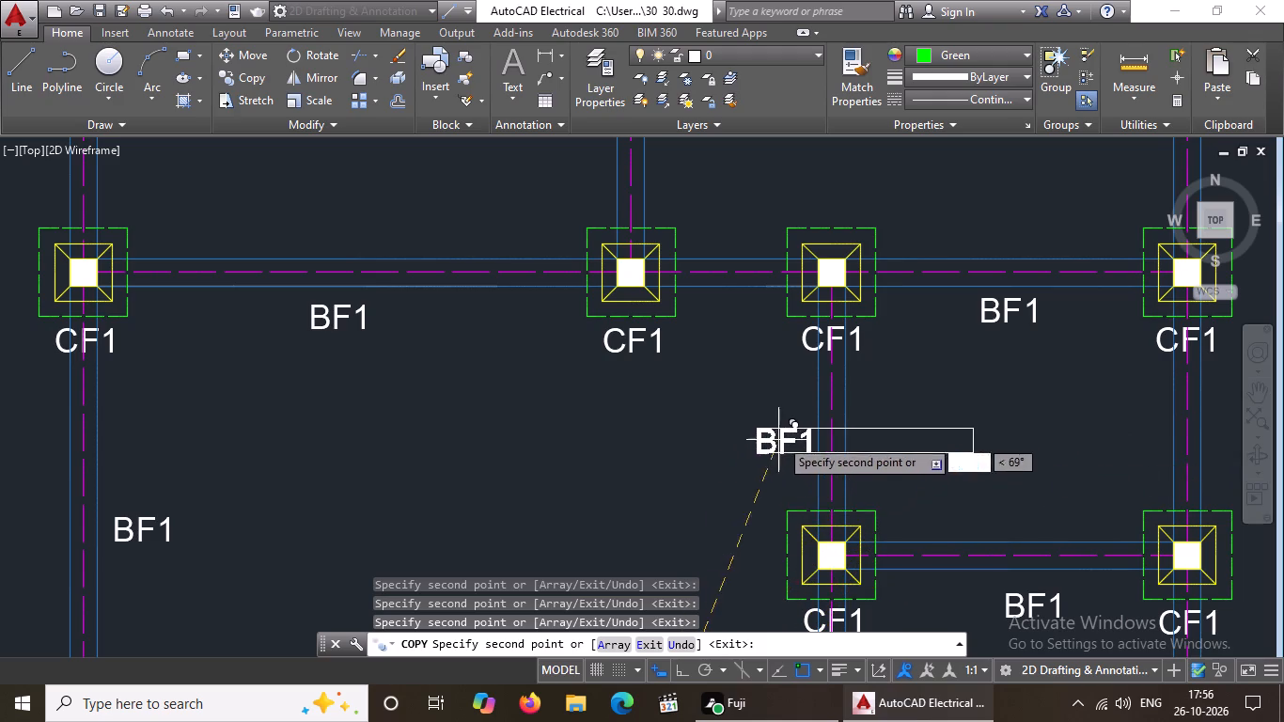
Place a BF1 copy beside the upper short vertical beam of the small right-hand bays.
scroll(784, 431, "down", 3)
scroll(890, 416, "up", 2)
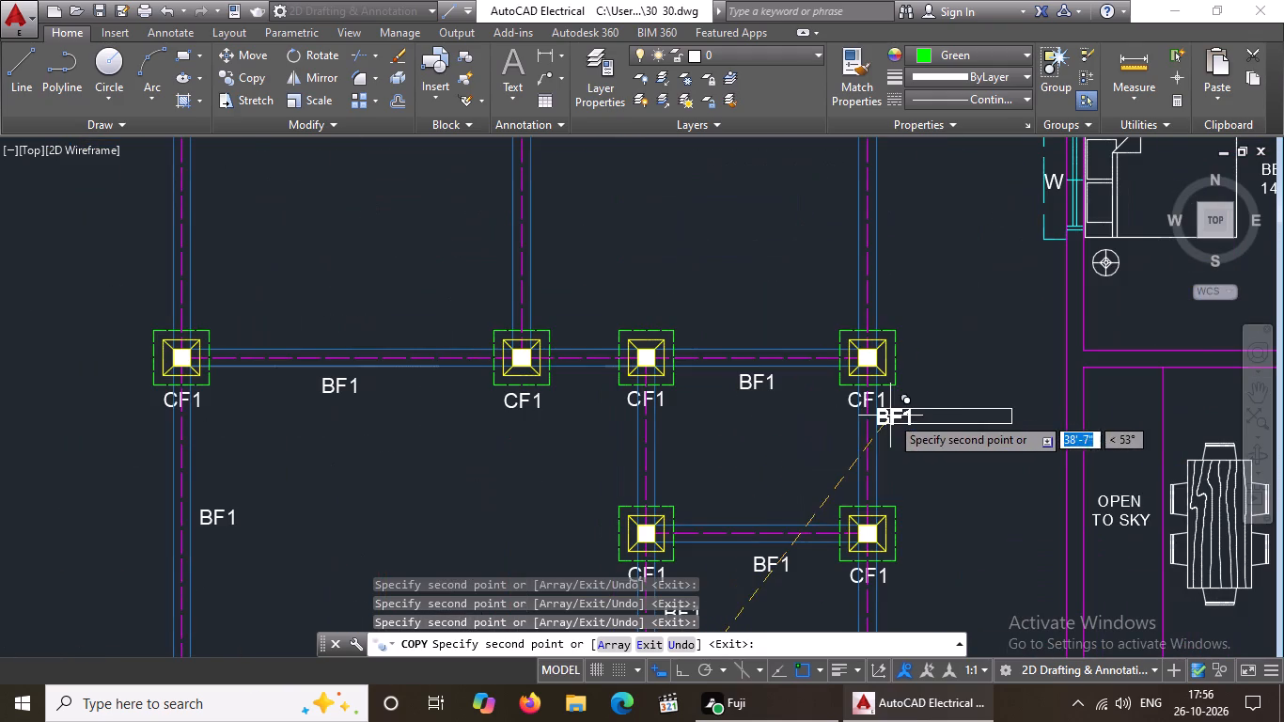
scroll(796, 436, "down", 1)
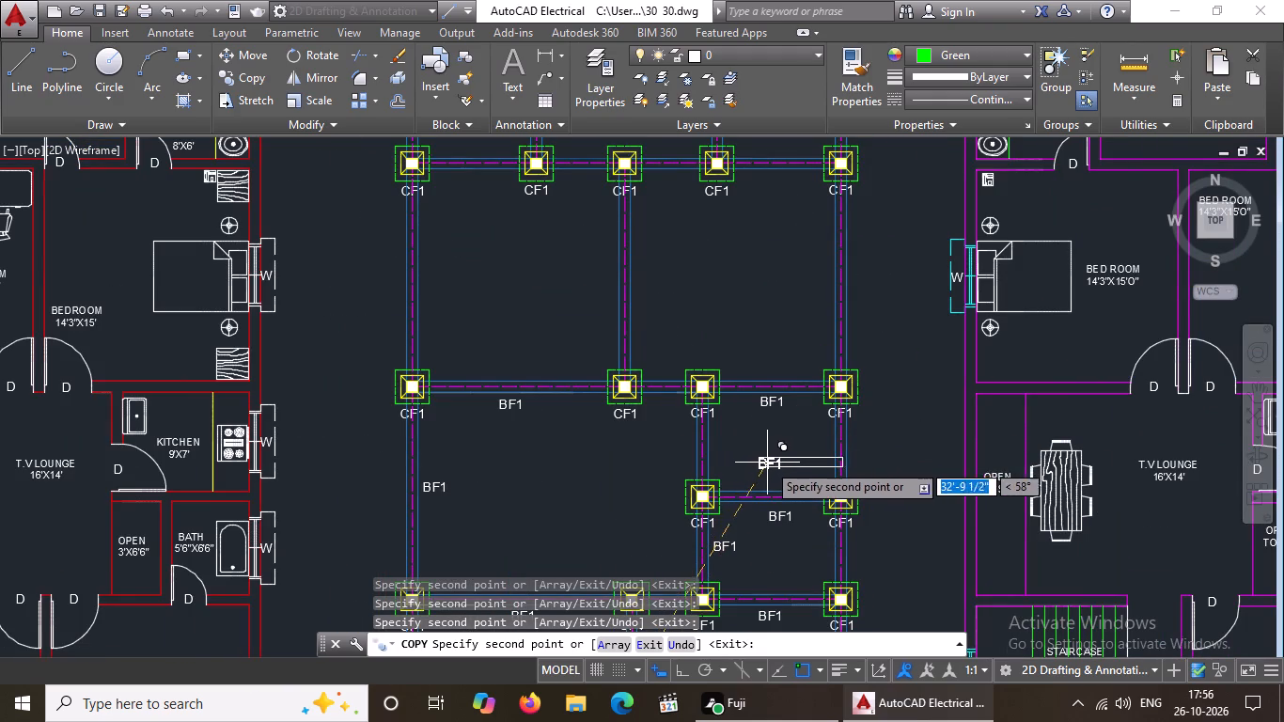
scroll(740, 463, "up", 3)
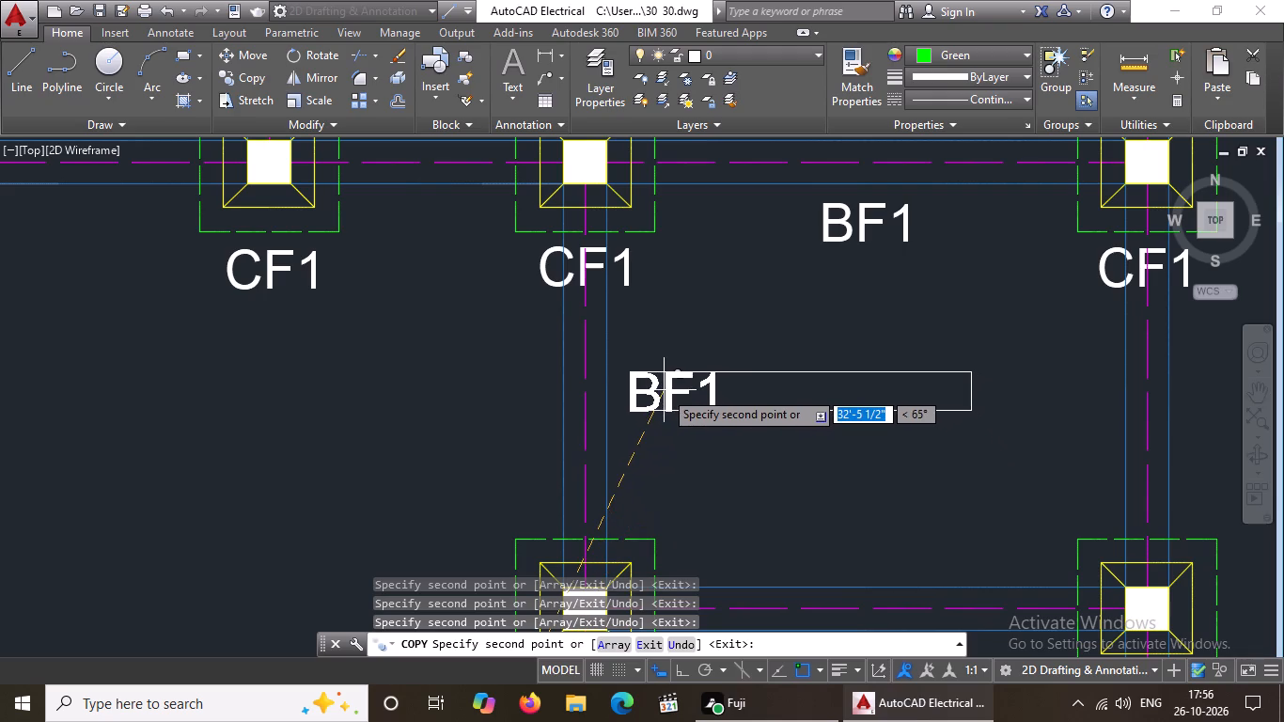
left_click(664, 388)
Place BF1 copies beside the left outer, middle and right outer vertical beams of the large bay row above the middle one.
scroll(812, 406, "down", 4)
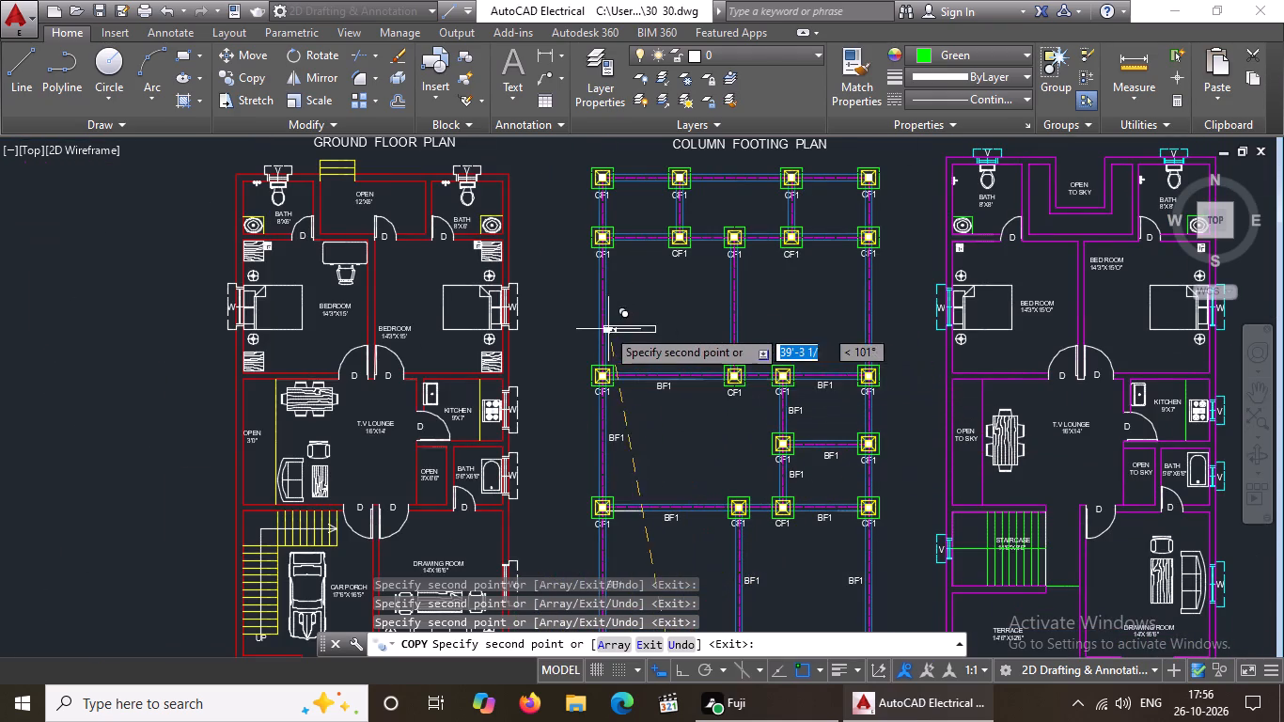
scroll(606, 328, "up", 2)
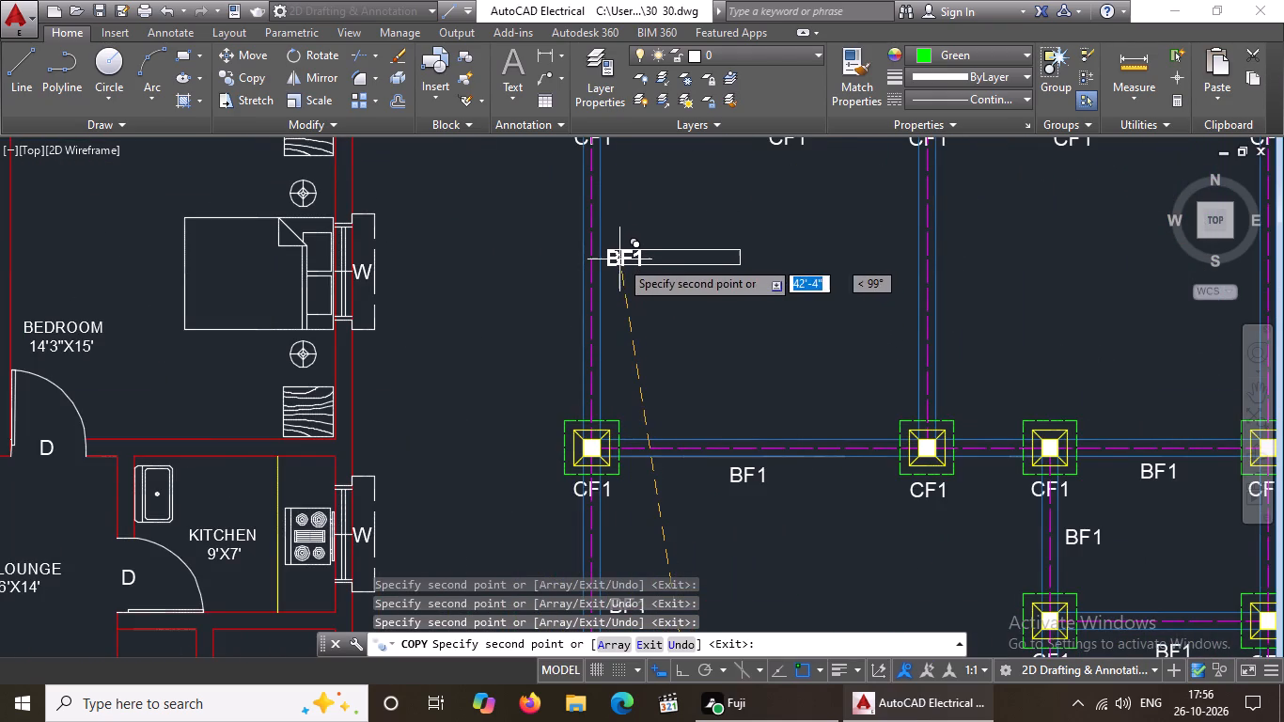
scroll(619, 259, "up", 1)
scroll(619, 268, "down", 3)
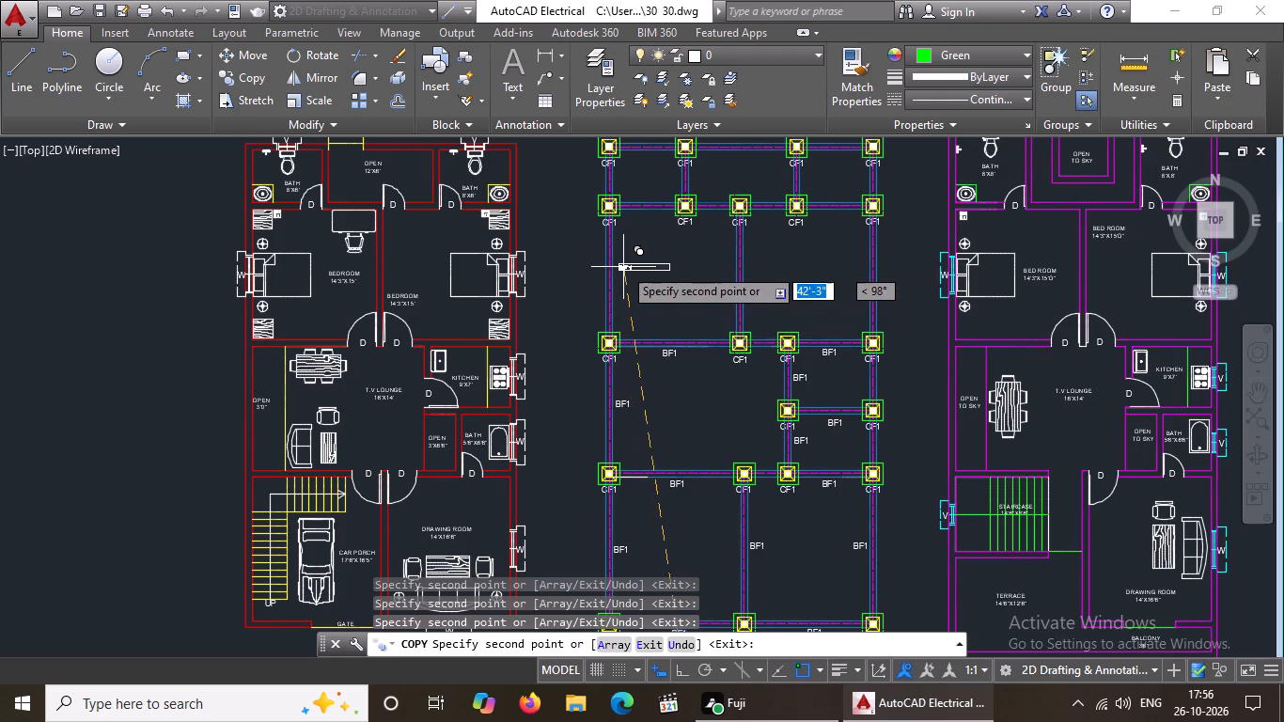
scroll(623, 267, "up", 2)
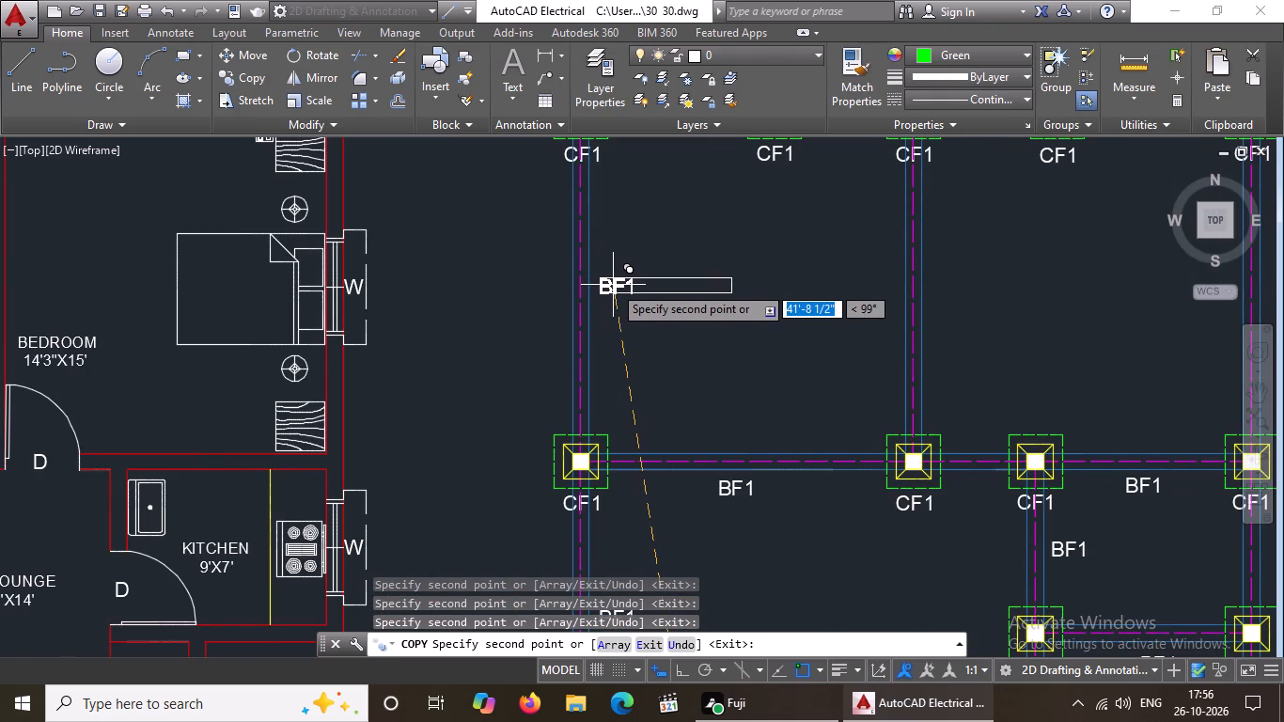
left_click(611, 286)
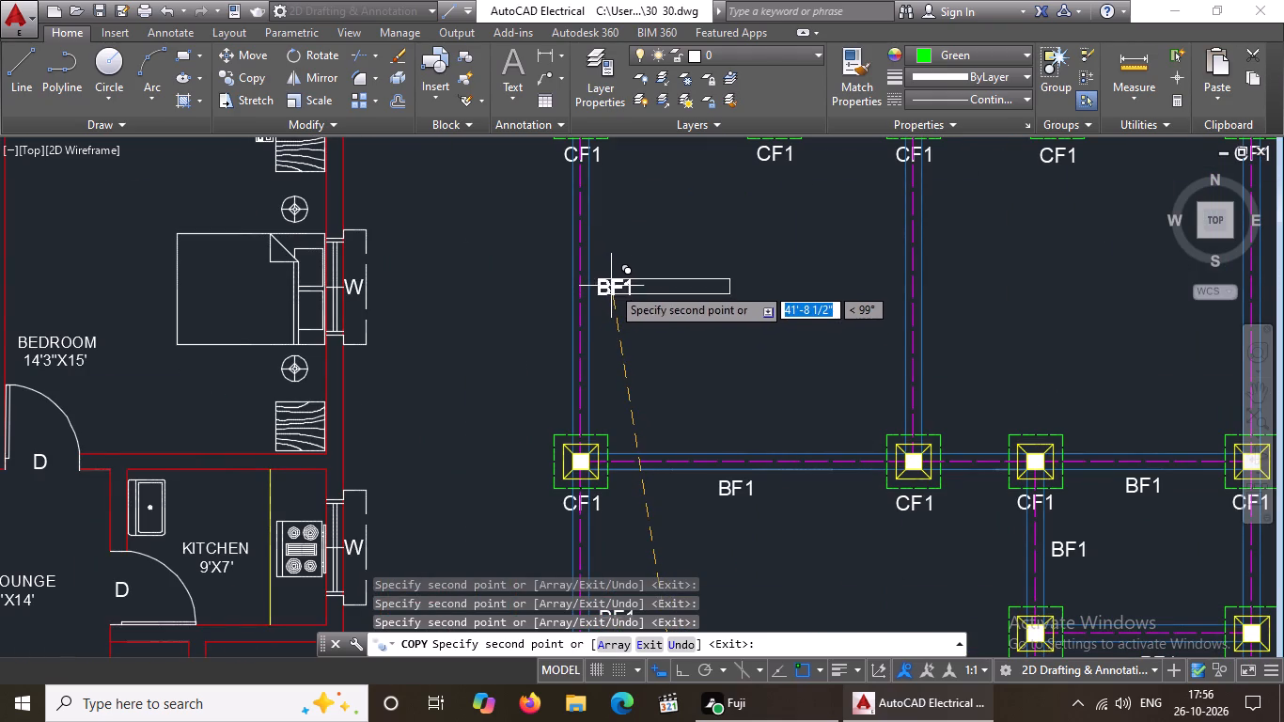
scroll(632, 278, "down", 3)
scroll(728, 284, "up", 4)
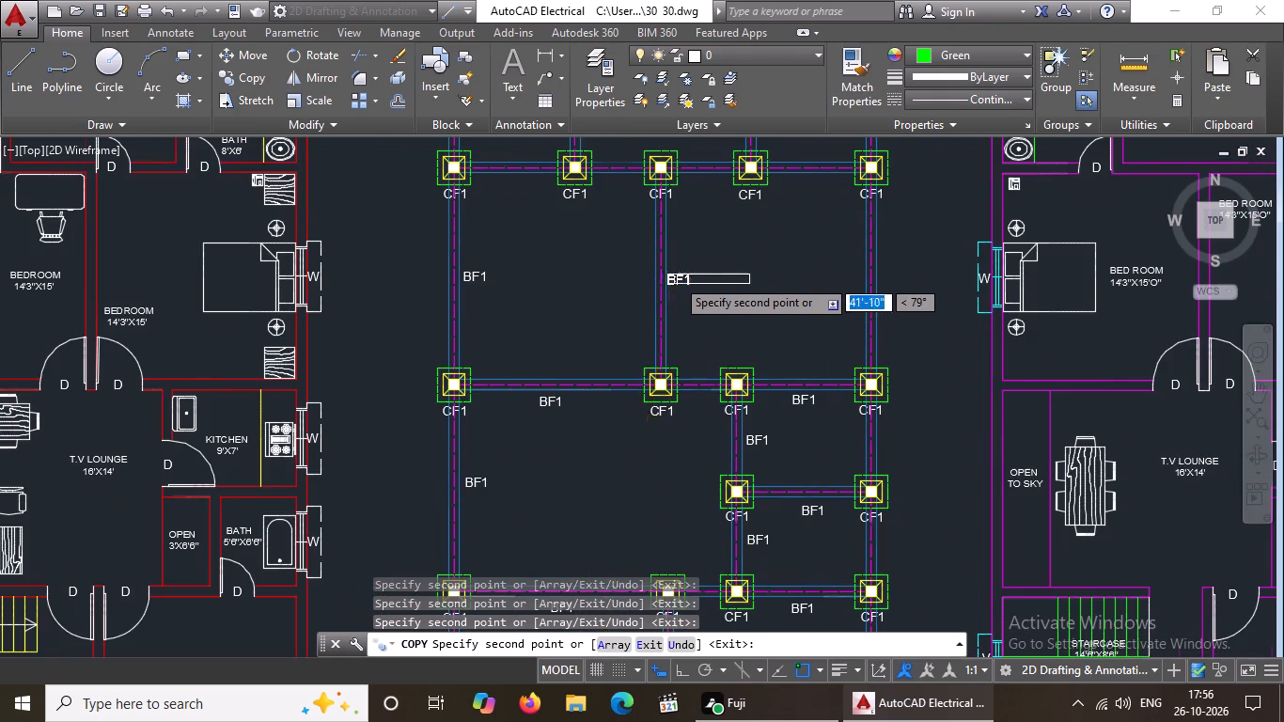
scroll(676, 278, "up", 1)
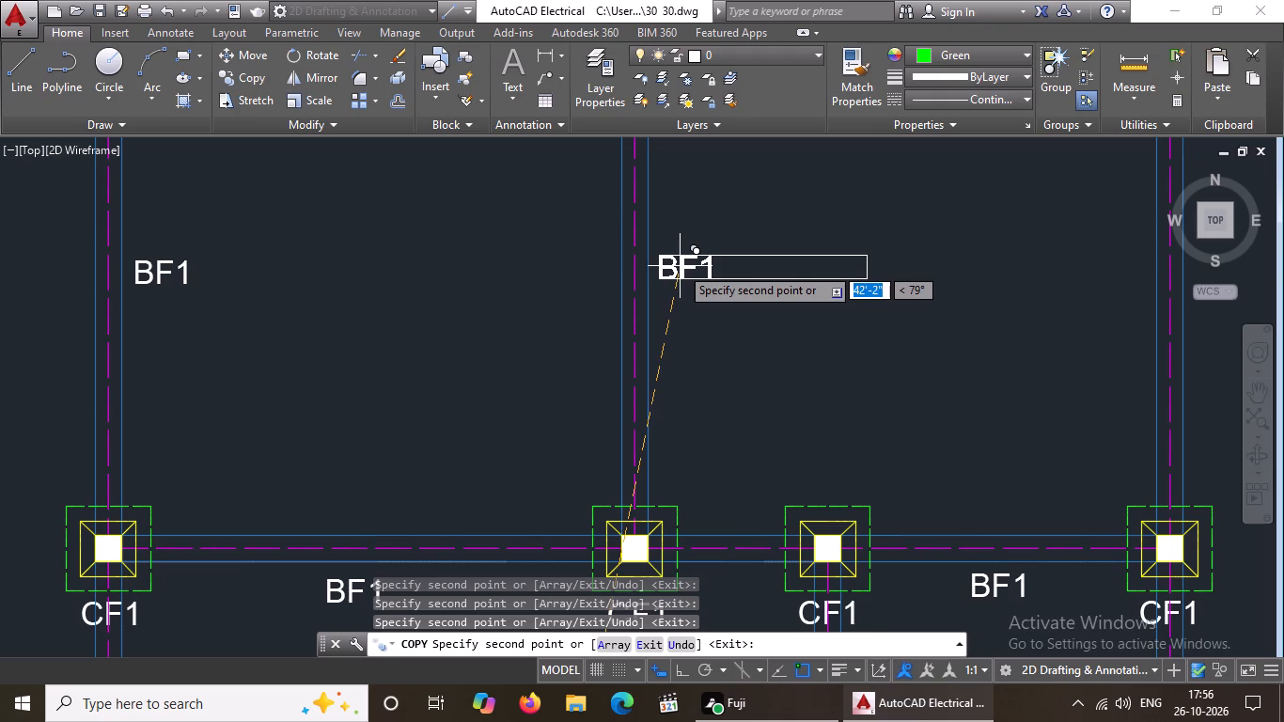
left_click(680, 266)
scroll(1099, 258, "down", 4)
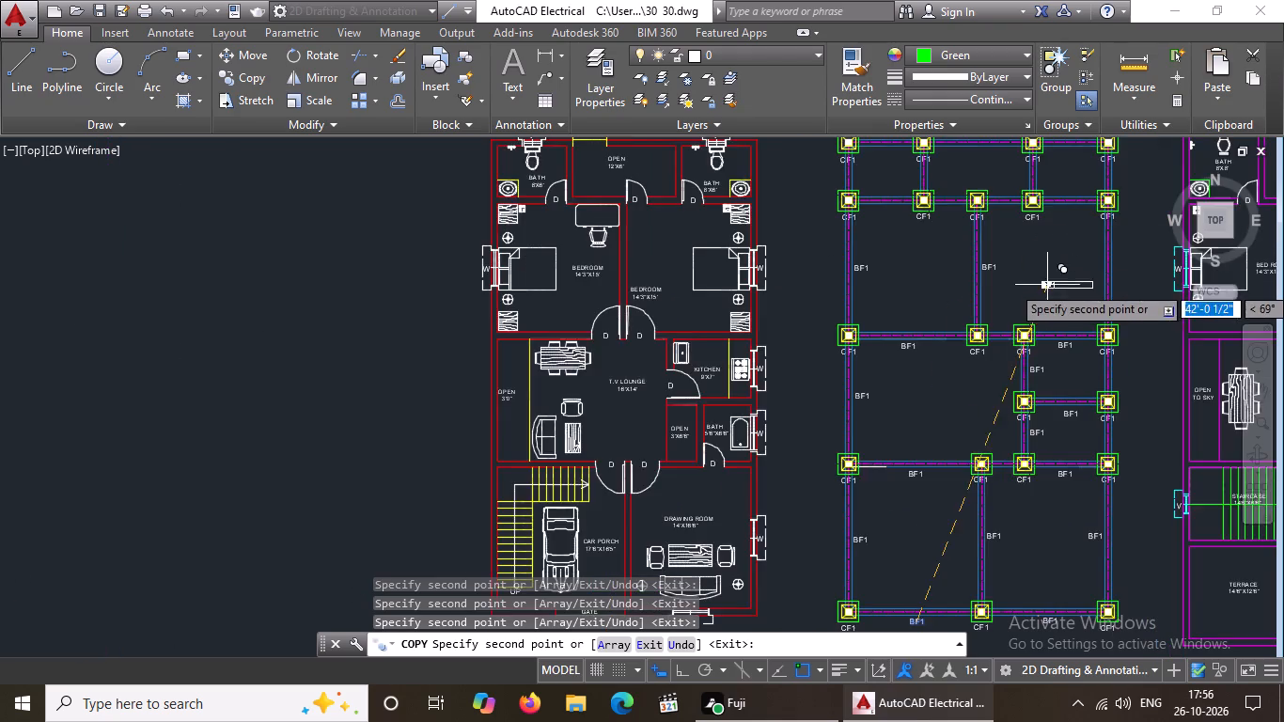
scroll(1088, 263, "up", 3)
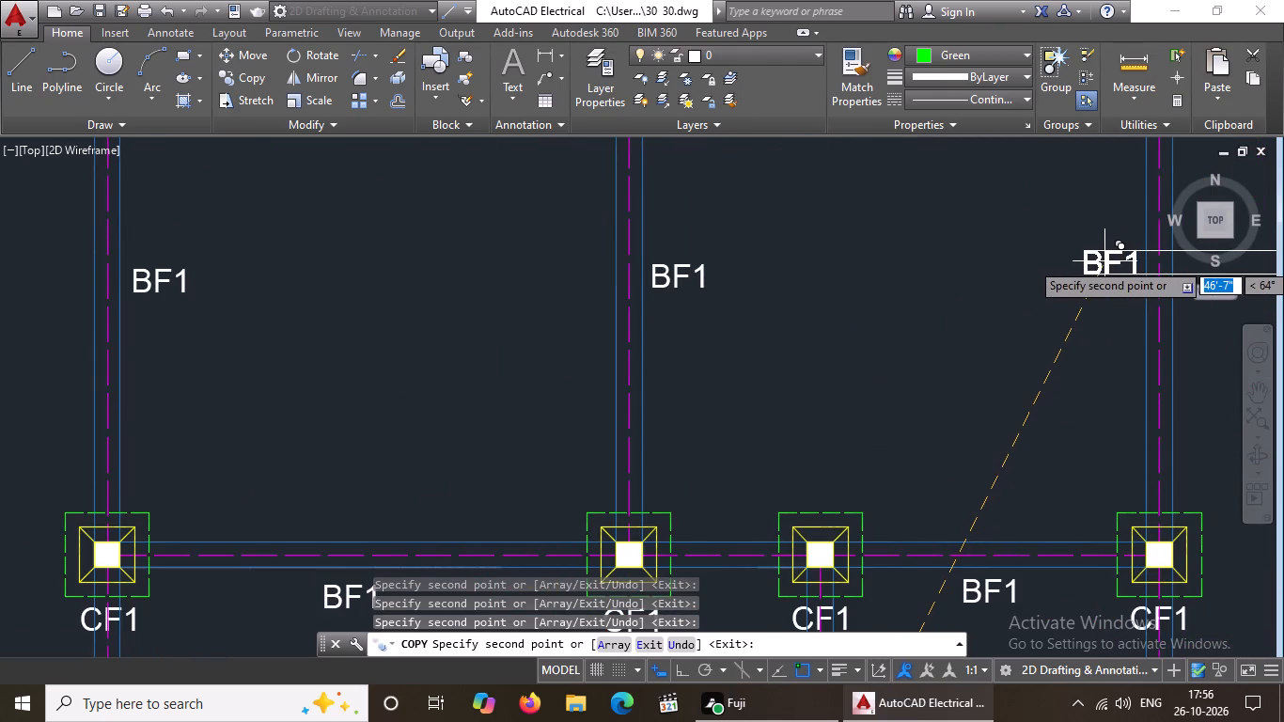
left_click(1104, 261)
Place BF1 copies under the leftmost and rightmost horizontal beams along the top of the upper large bay row.
scroll(1046, 294, "down", 3)
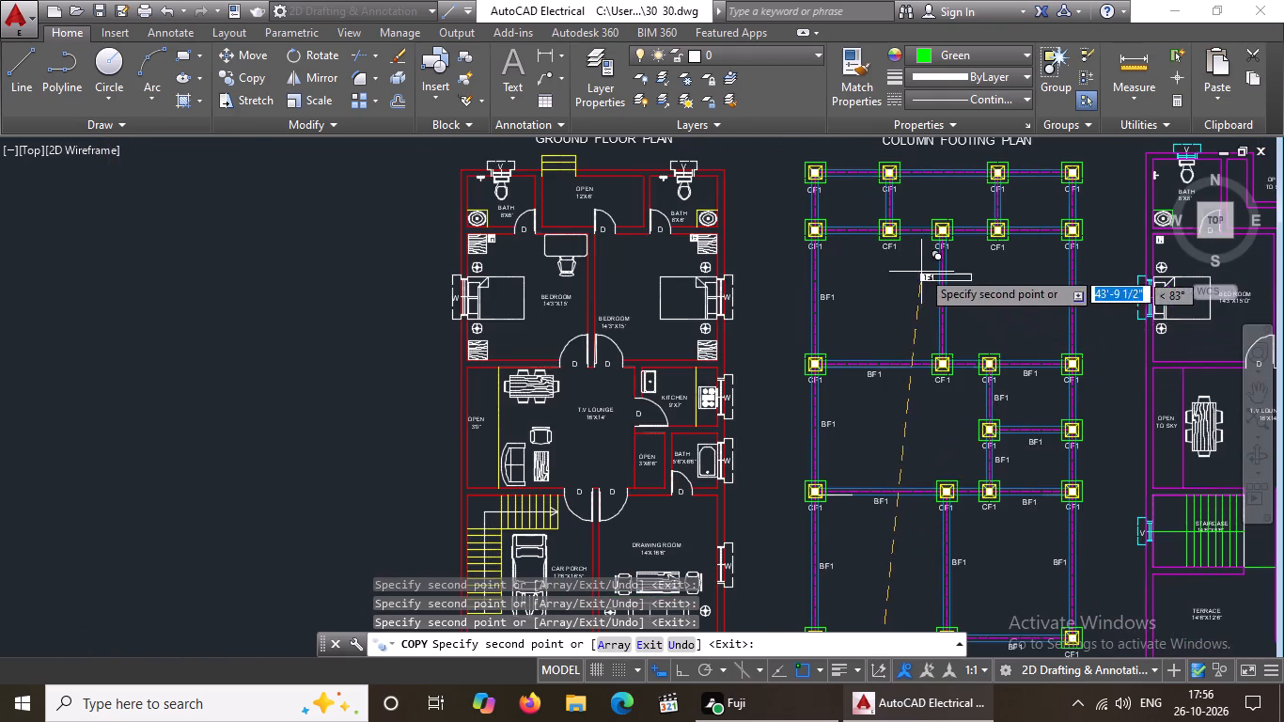
scroll(891, 245, "up", 2)
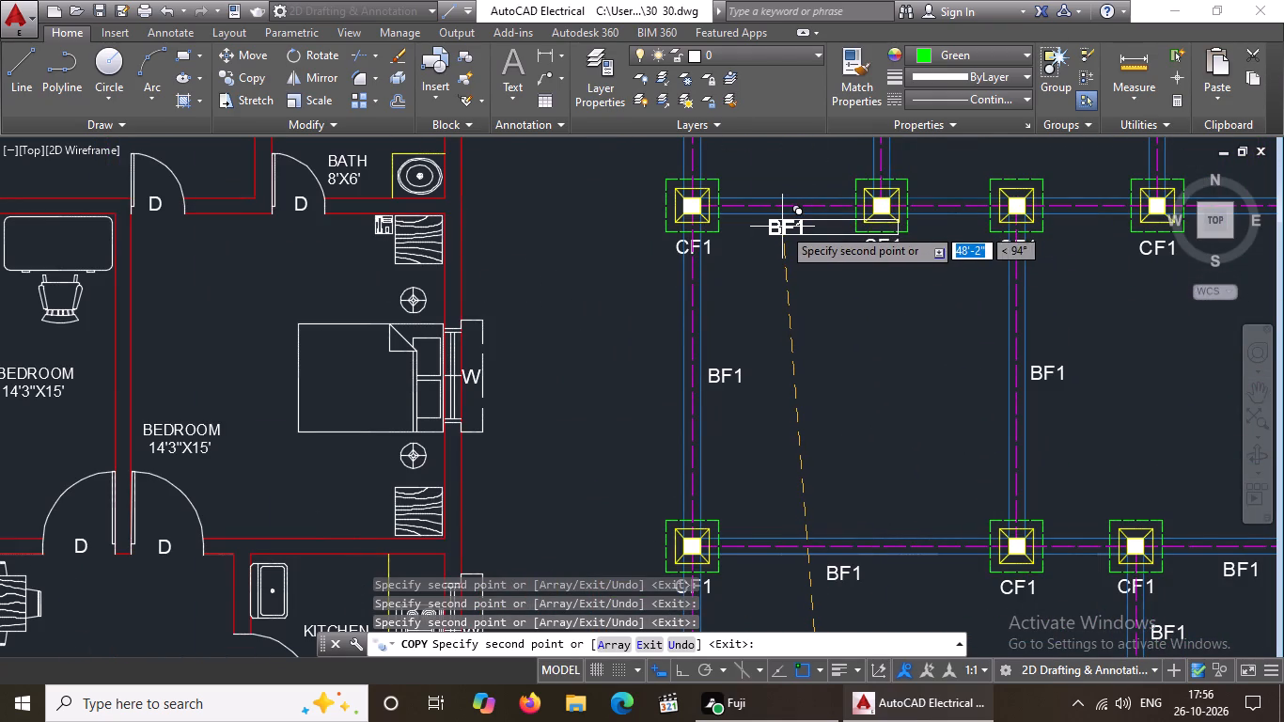
left_click(782, 228)
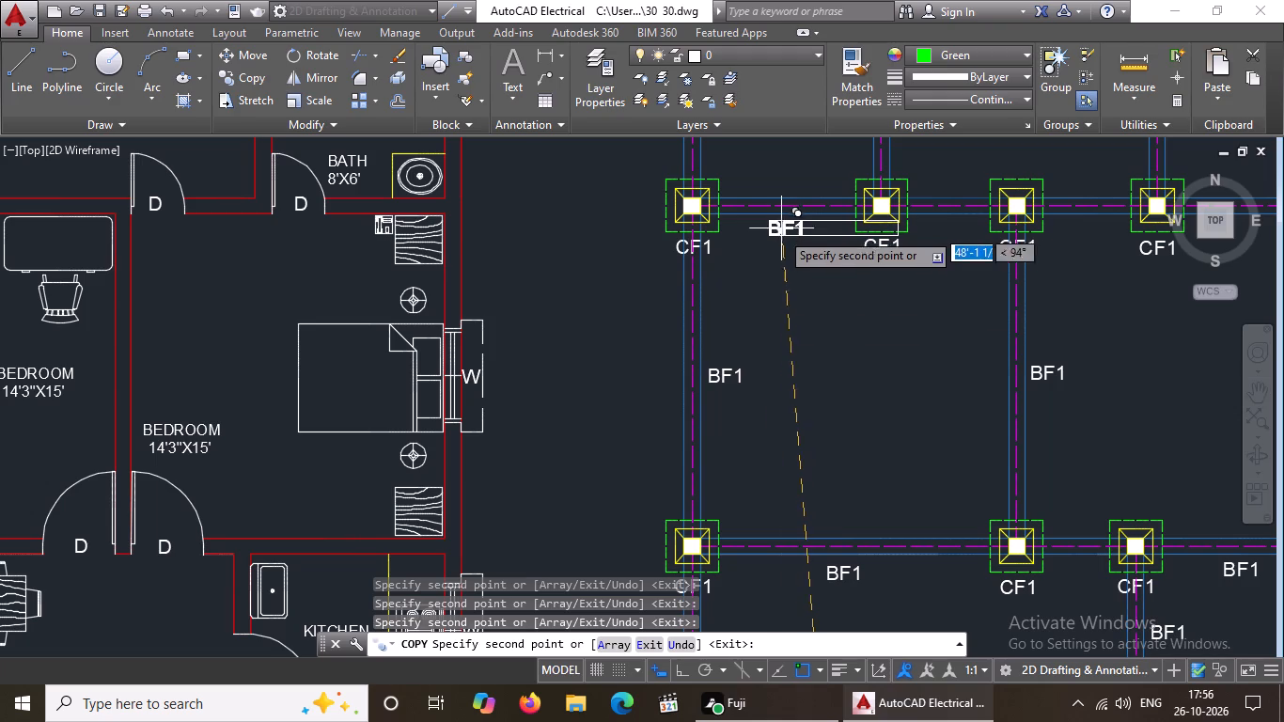
scroll(748, 318, "down", 3)
scroll(836, 289, "up", 5)
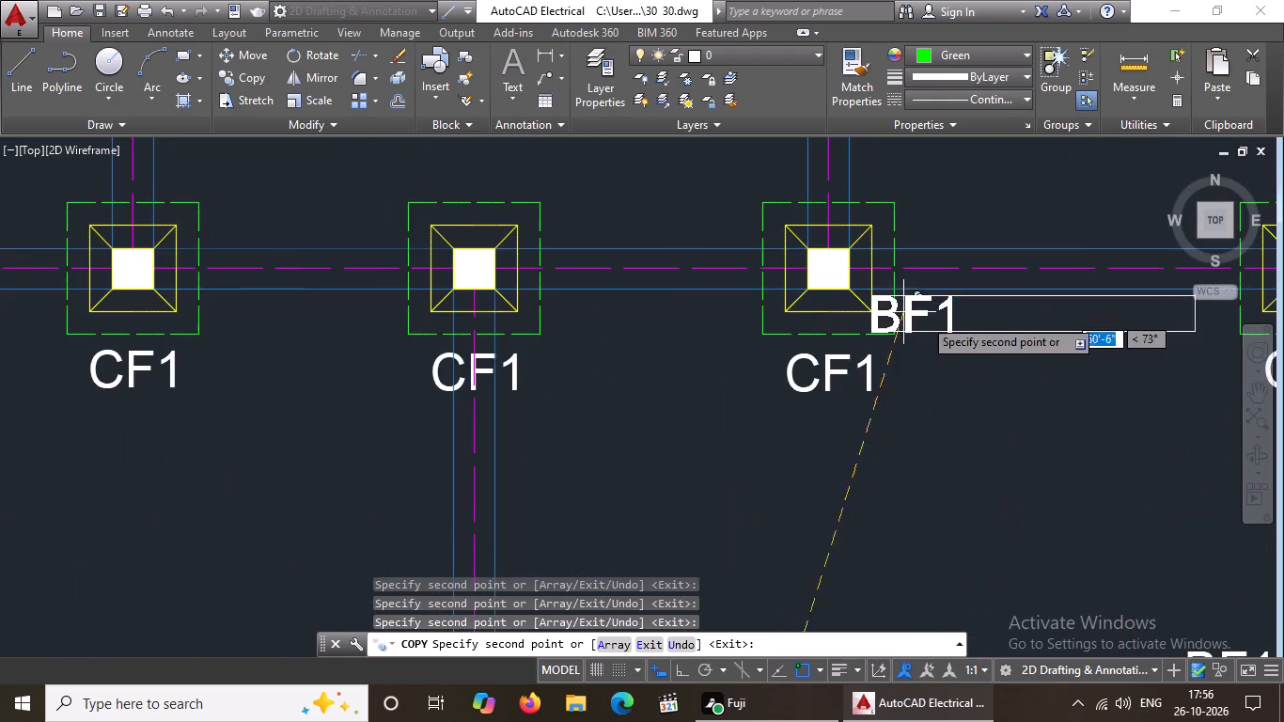
scroll(994, 314, "down", 3)
scroll(1015, 318, "up", 2)
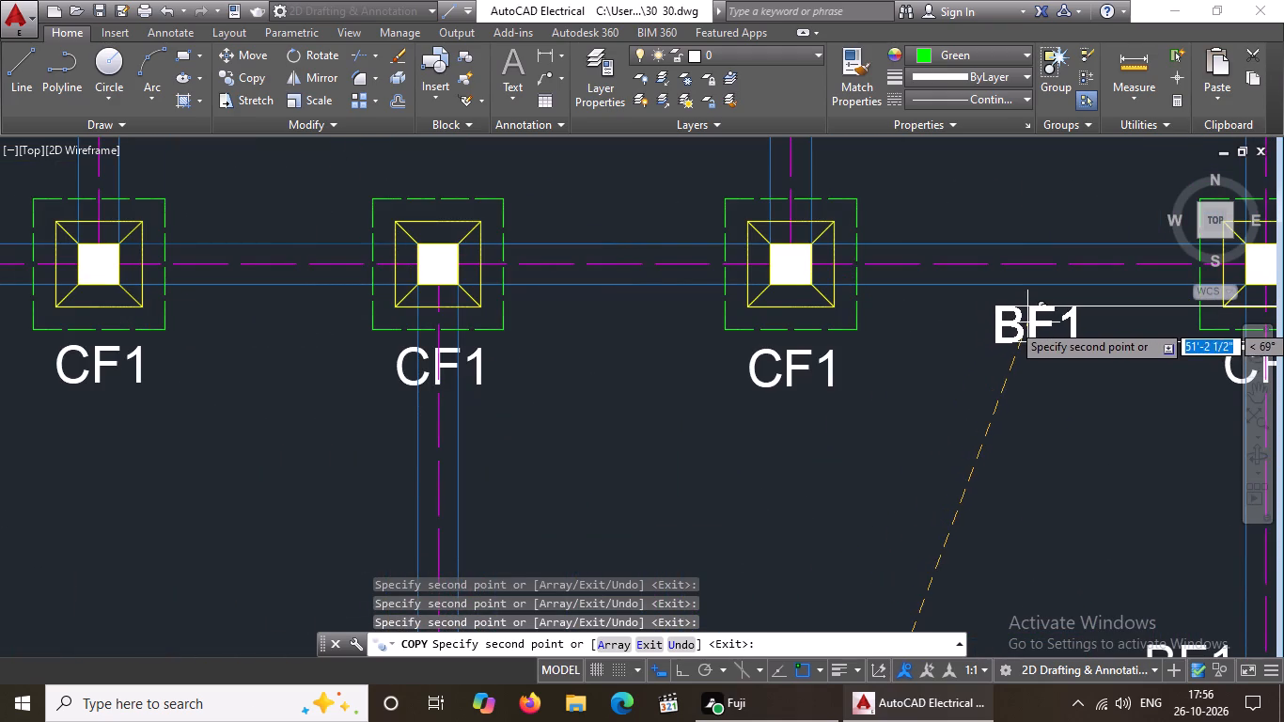
left_click(1028, 320)
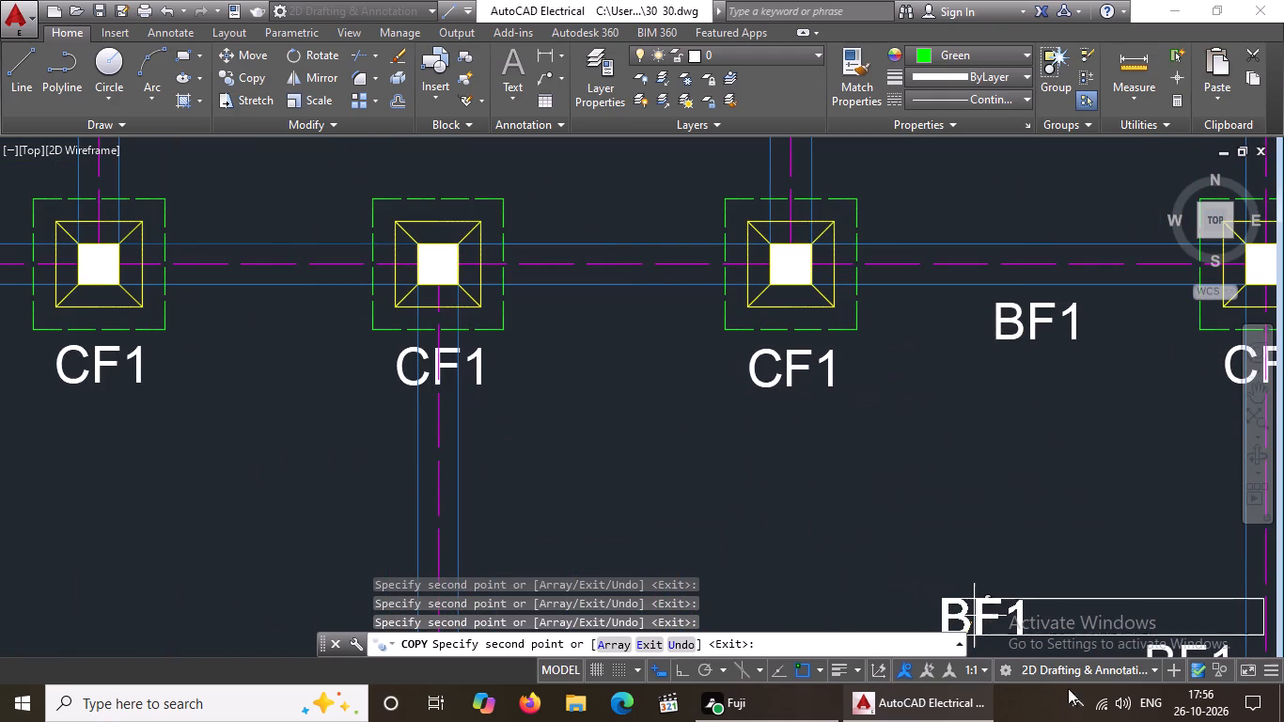
Place BF1 copies beside the left outer and both inner short vertical beams of the topmost bay row.
scroll(827, 556, "down", 3)
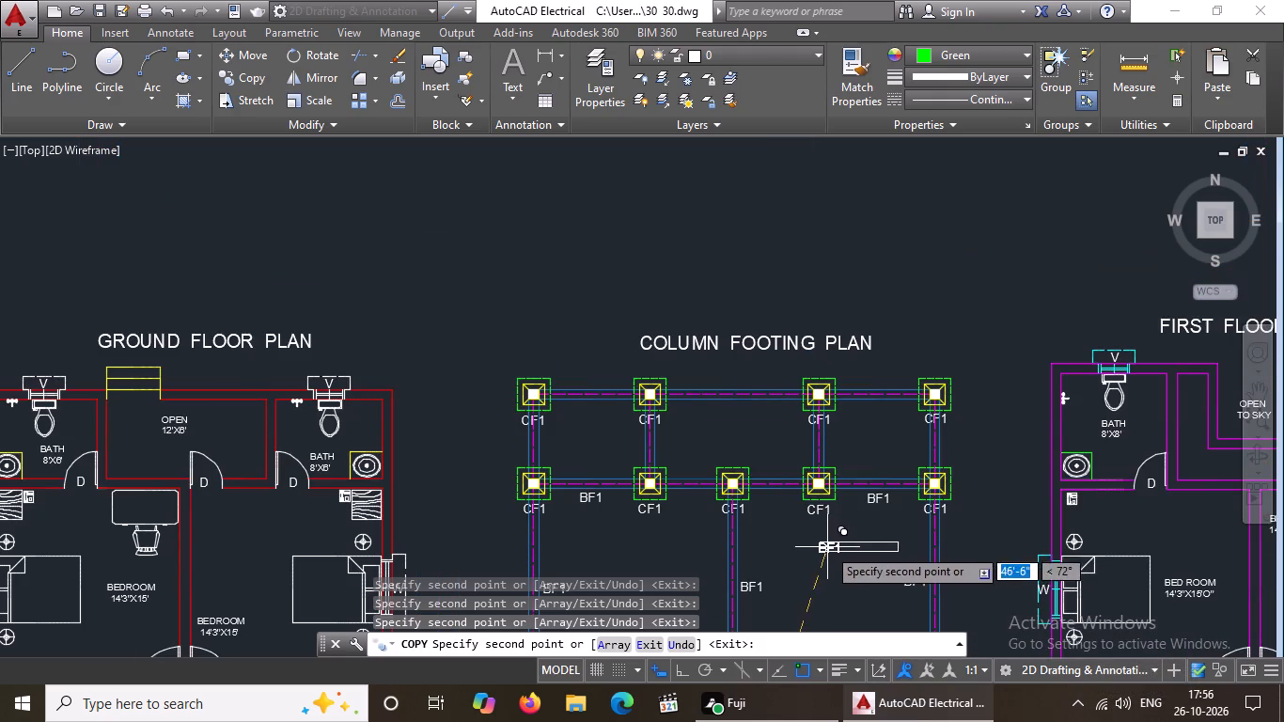
scroll(552, 404, "up", 2)
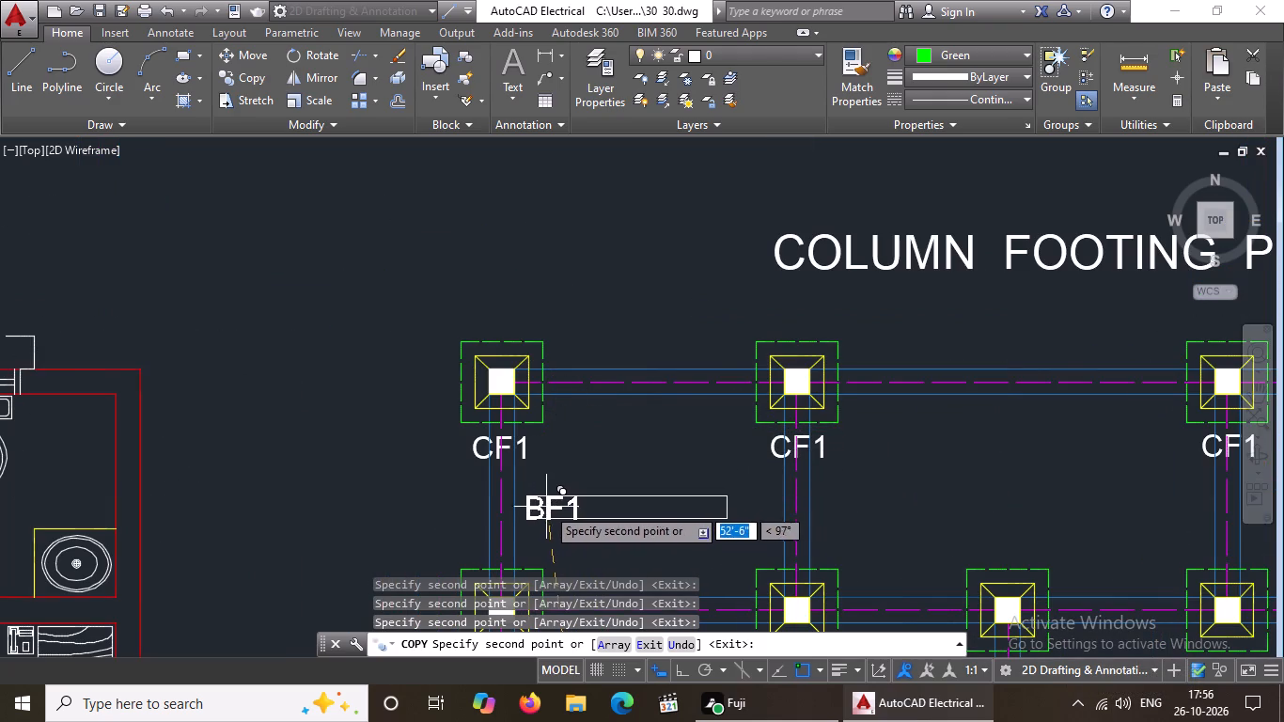
left_click(545, 502)
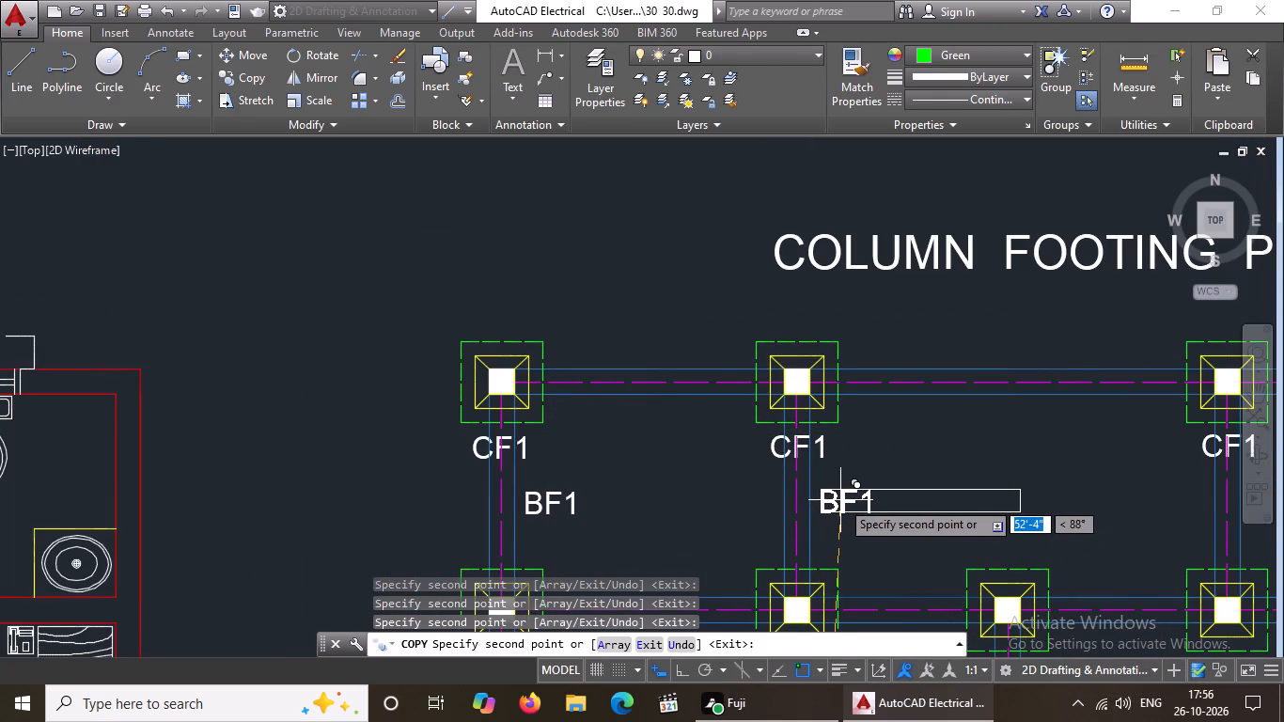
left_click(843, 499)
scroll(859, 493, "down", 4)
scroll(981, 497, "up", 3)
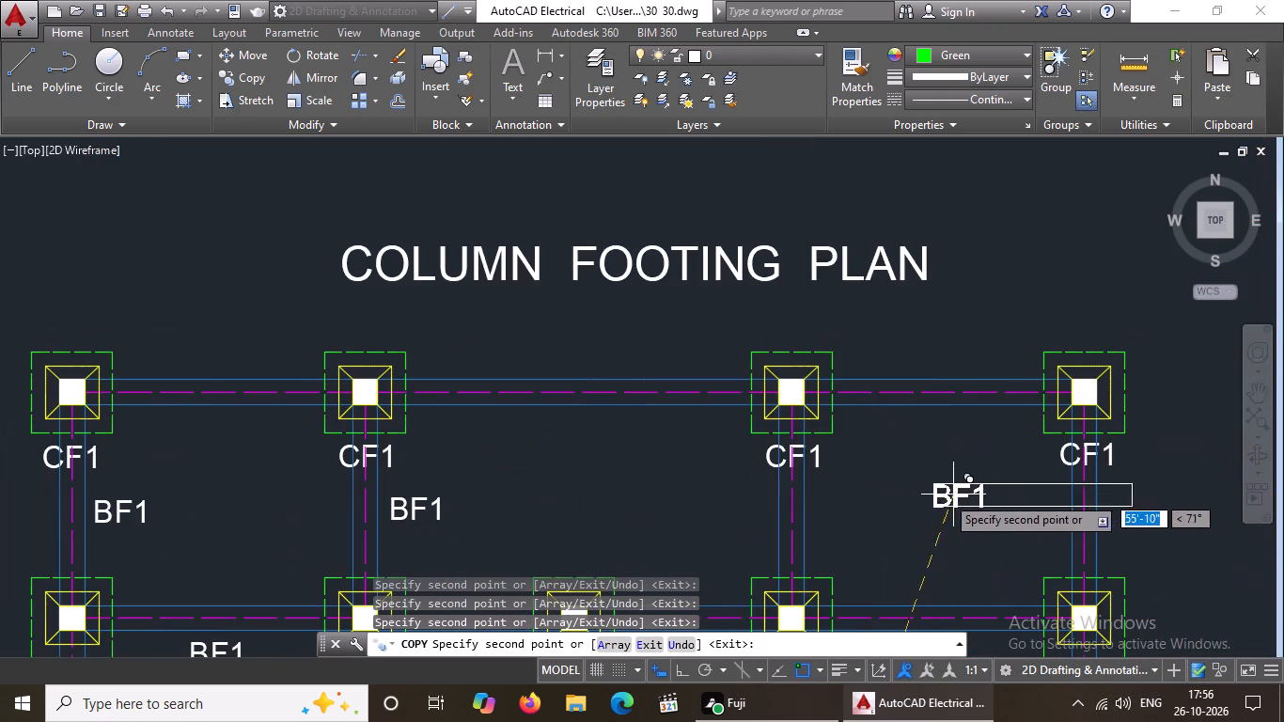
left_click(833, 506)
Place BF1 copies under the right, middle and left horizontal beams along the top edge of the column footing plan.
scroll(992, 503, "down", 4)
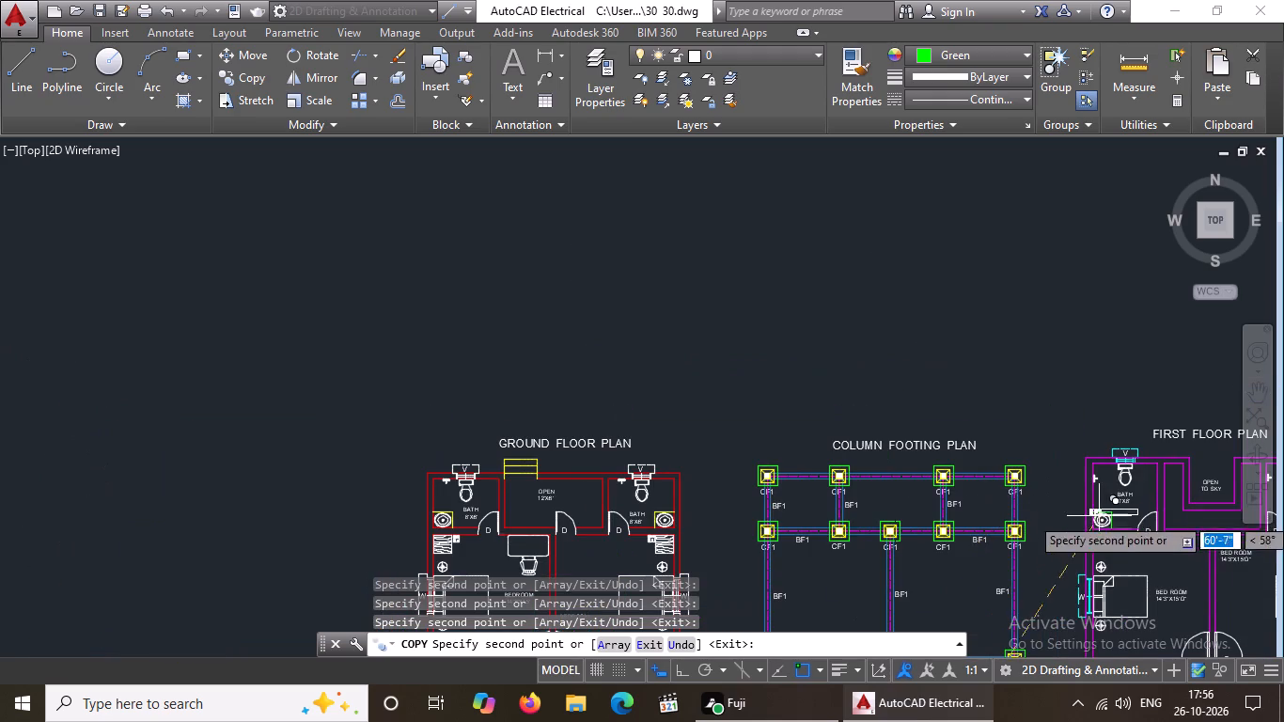
scroll(988, 495, "up", 2)
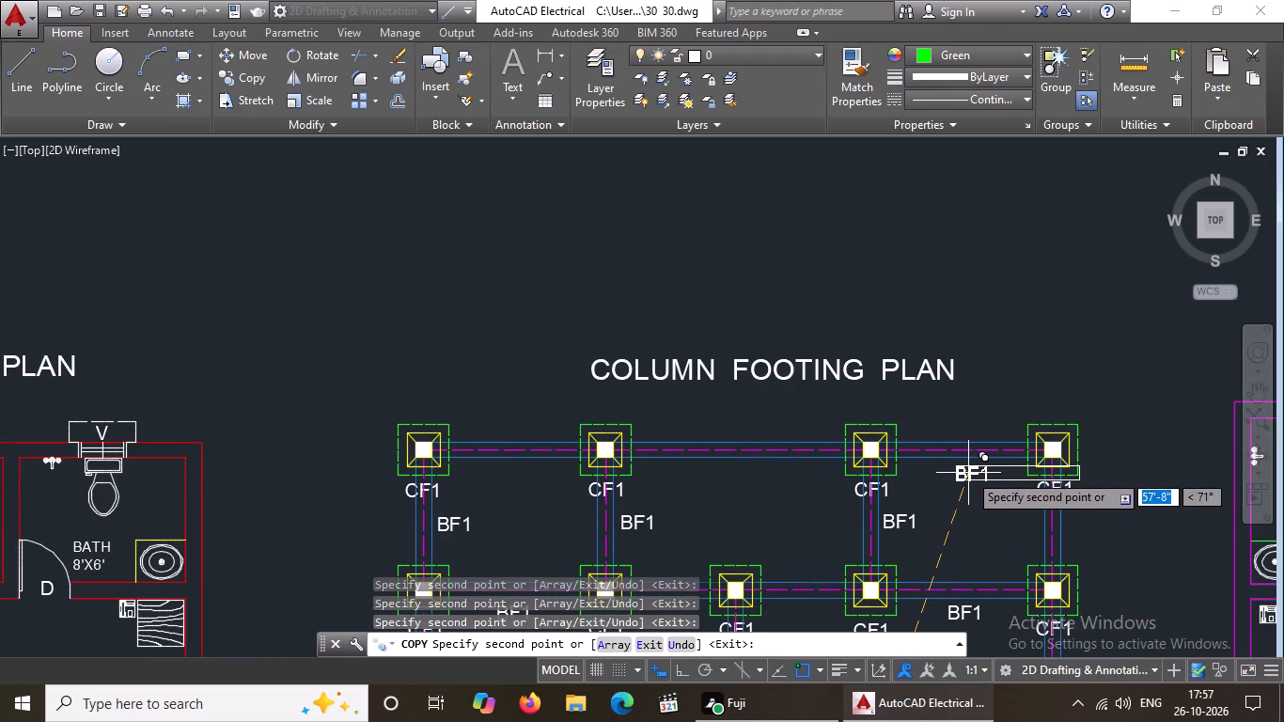
left_click(968, 473)
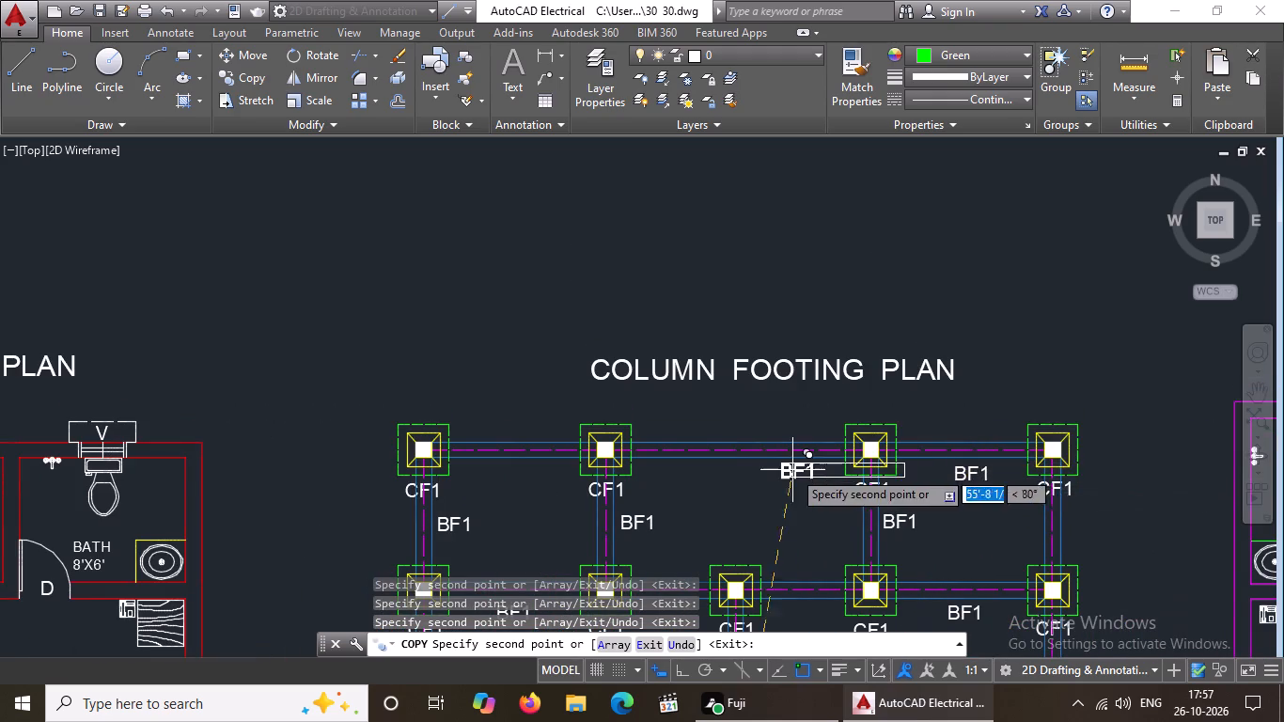
scroll(734, 469, "up", 2)
left_click(731, 475)
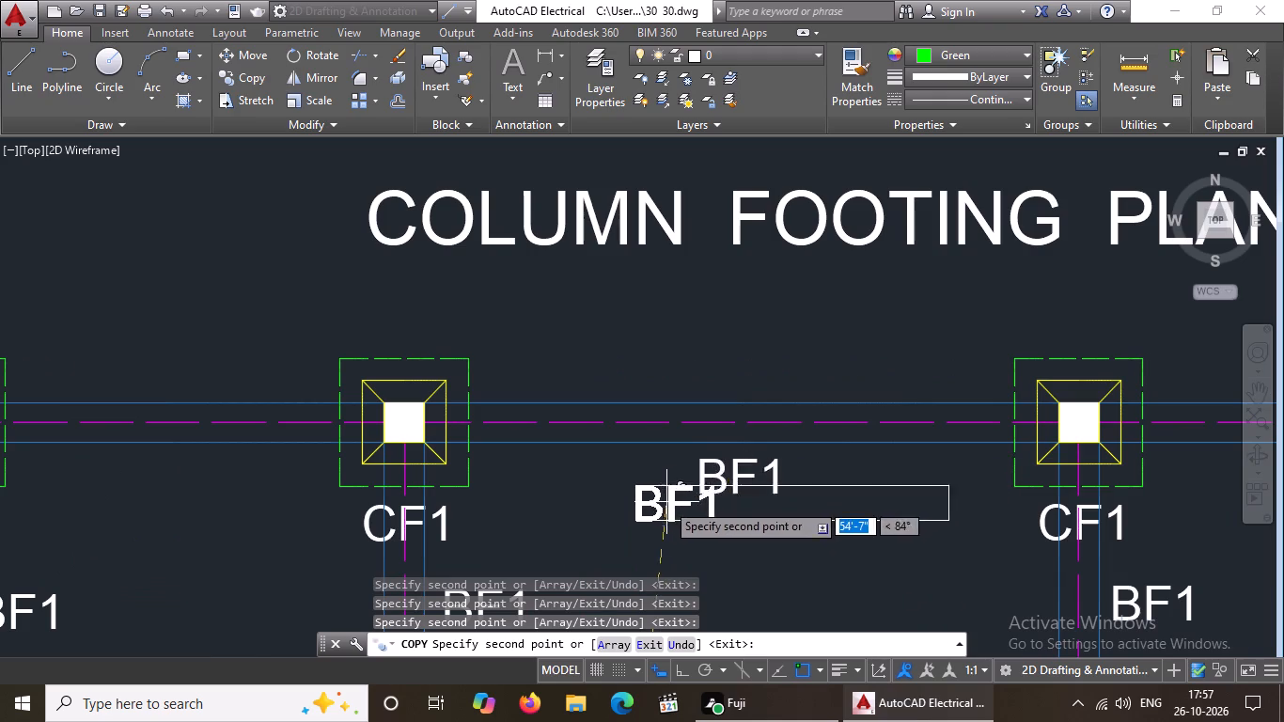
scroll(665, 502, "down", 3)
scroll(525, 506, "up", 2)
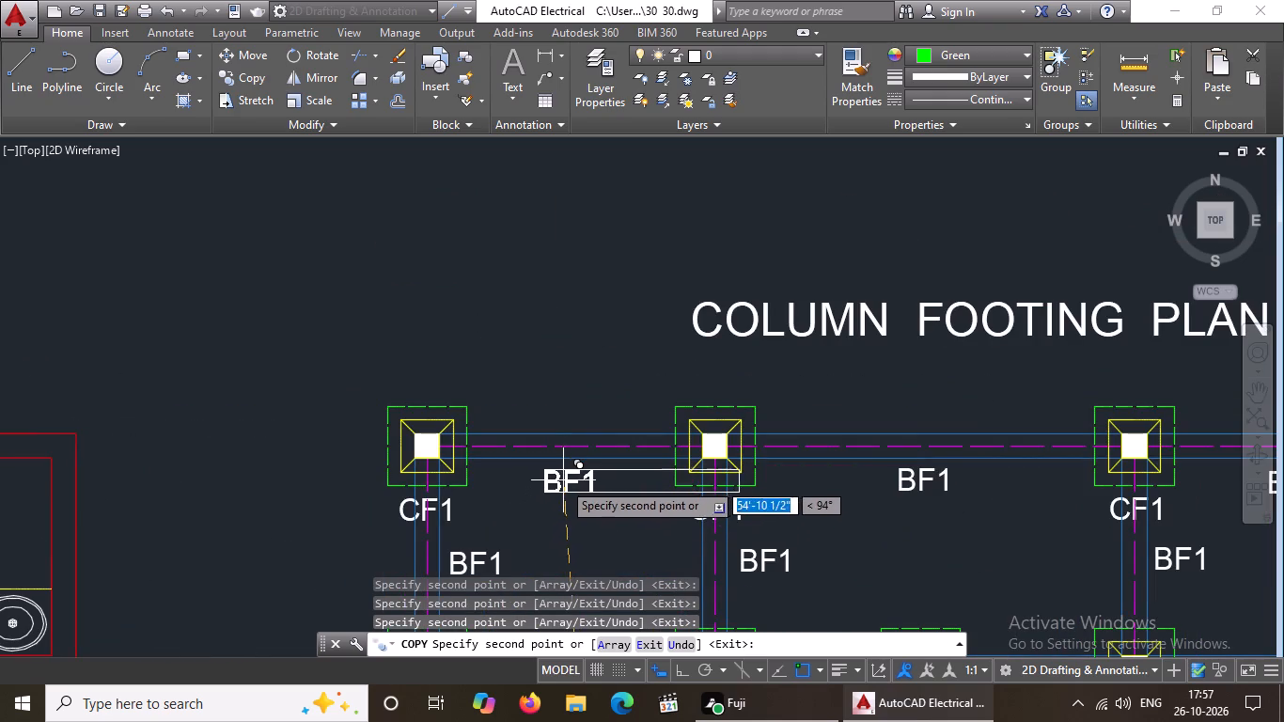
left_click(567, 479)
Check the column footing plan for beams still without a BF1 label and end the copying.
scroll(588, 471, "down", 4)
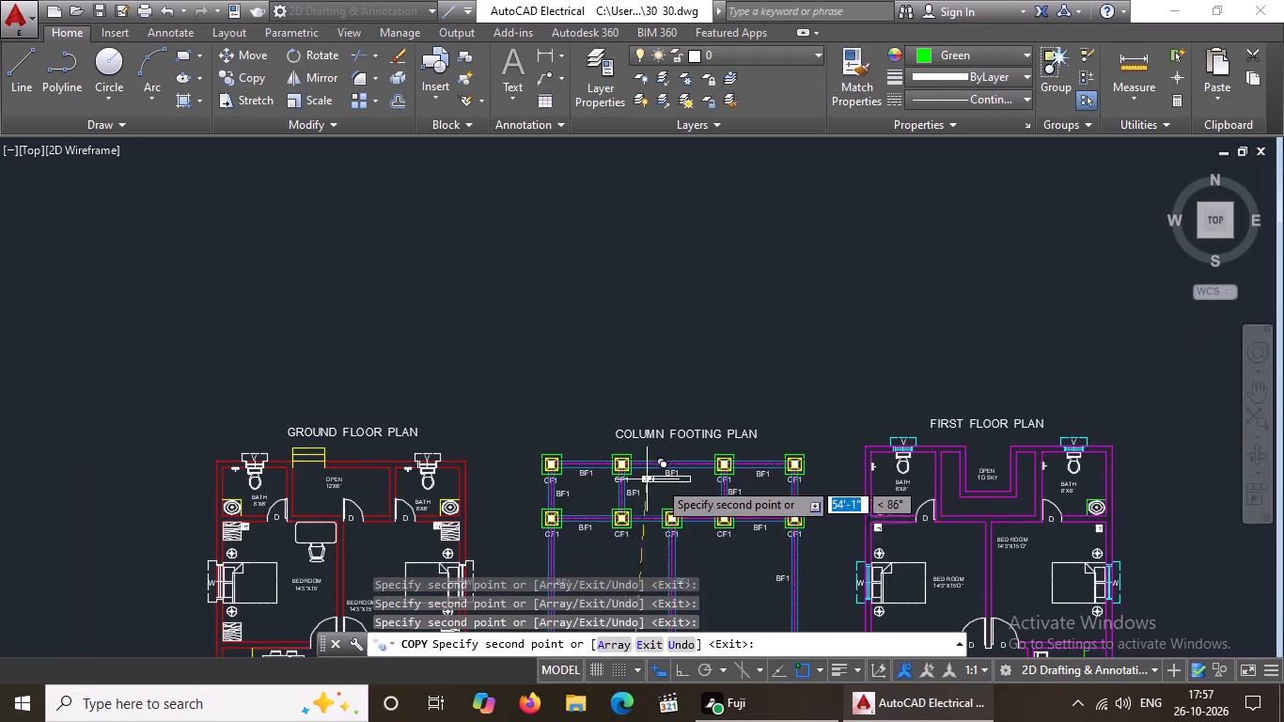
scroll(807, 512, "down", 1)
middle_click_drag(787, 539, 787, 492)
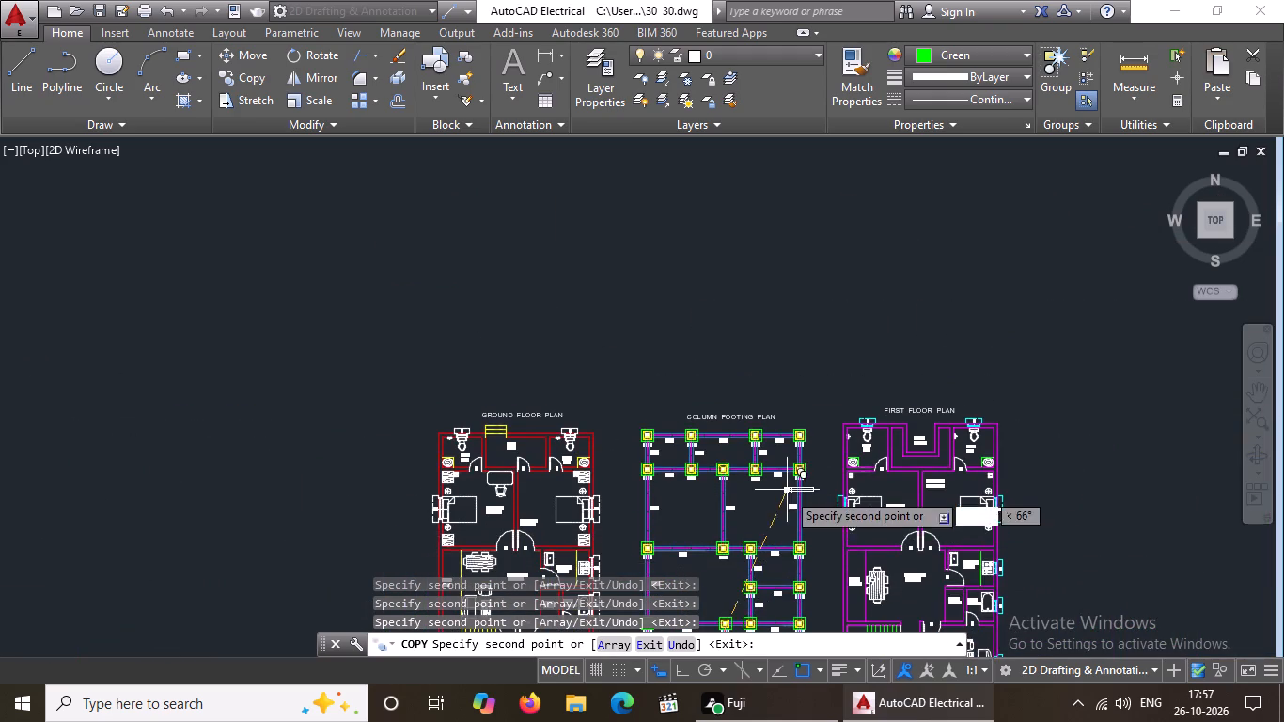
scroll(746, 509, "up", 2)
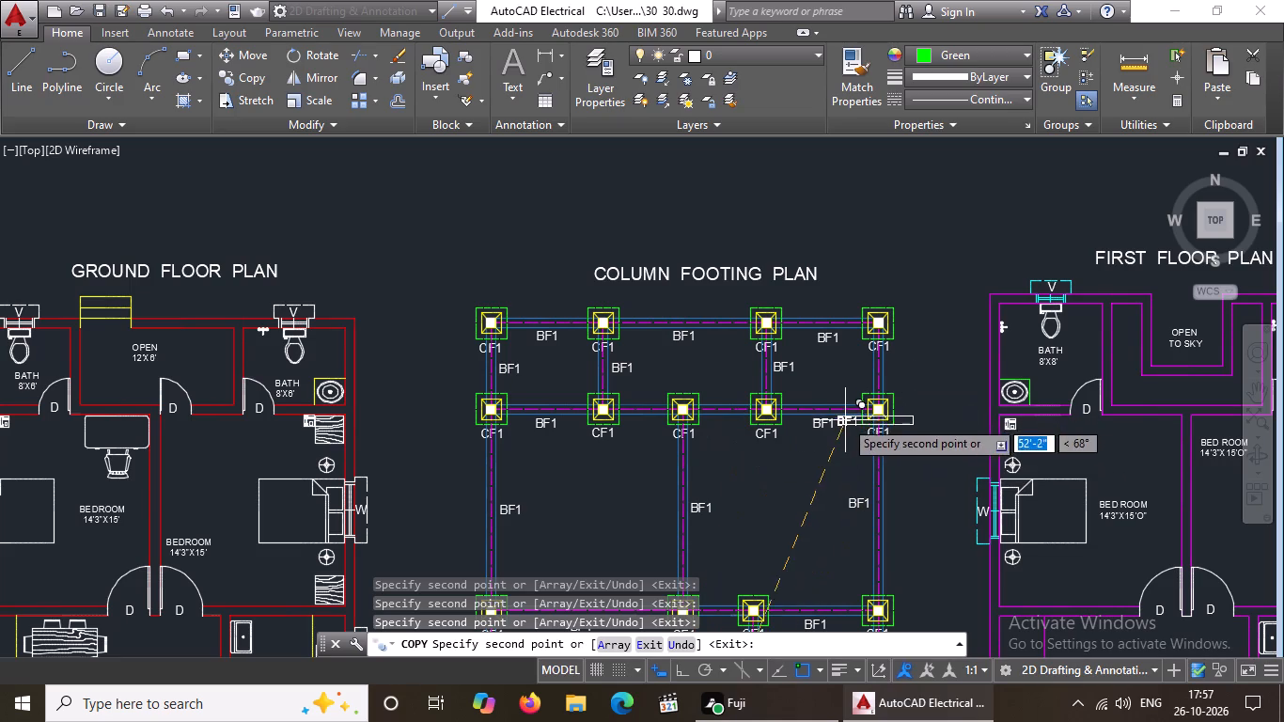
scroll(844, 416, "down", 3)
scroll(830, 502, "up", 2)
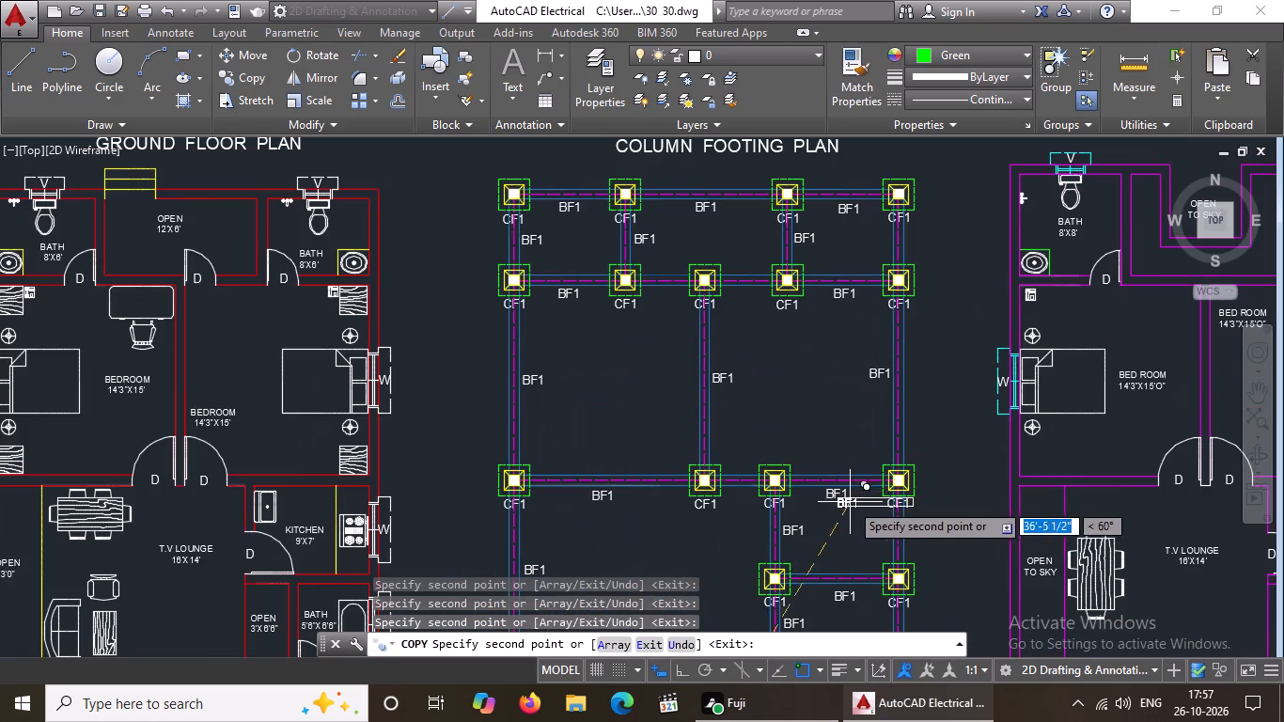
scroll(857, 498, "down", 2)
scroll(872, 534, "up", 6)
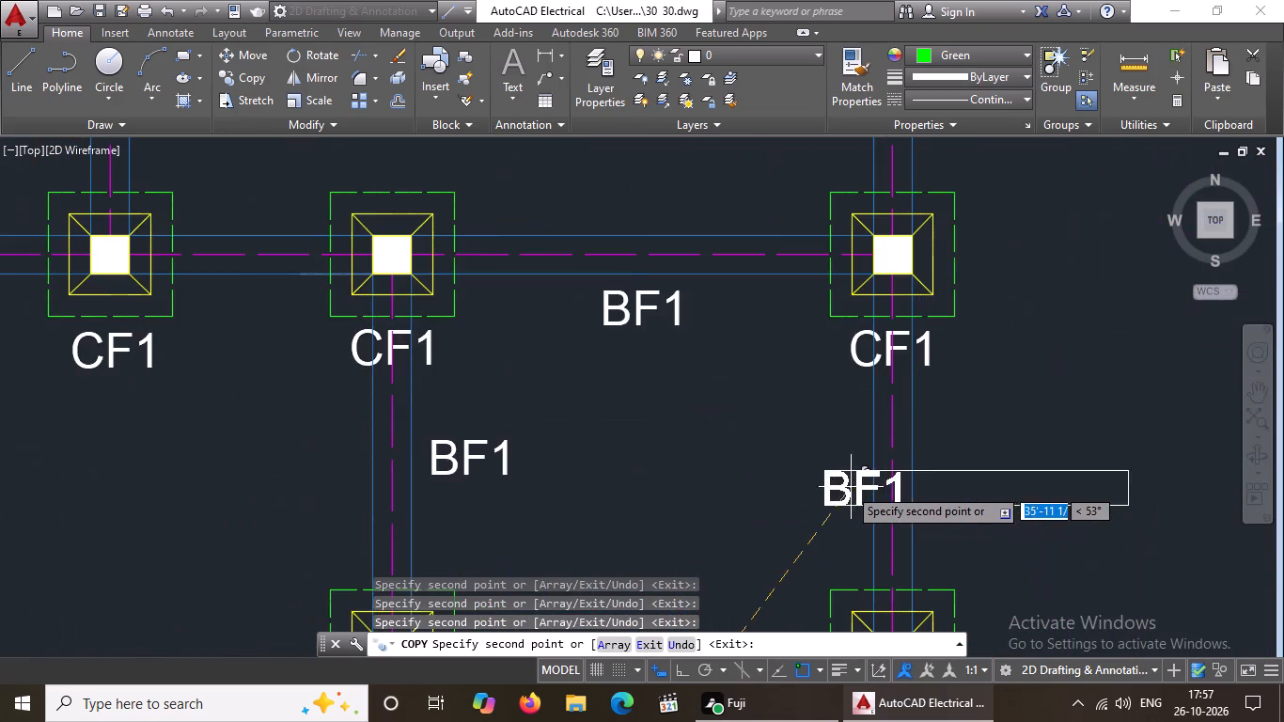
scroll(835, 482, "down", 6)
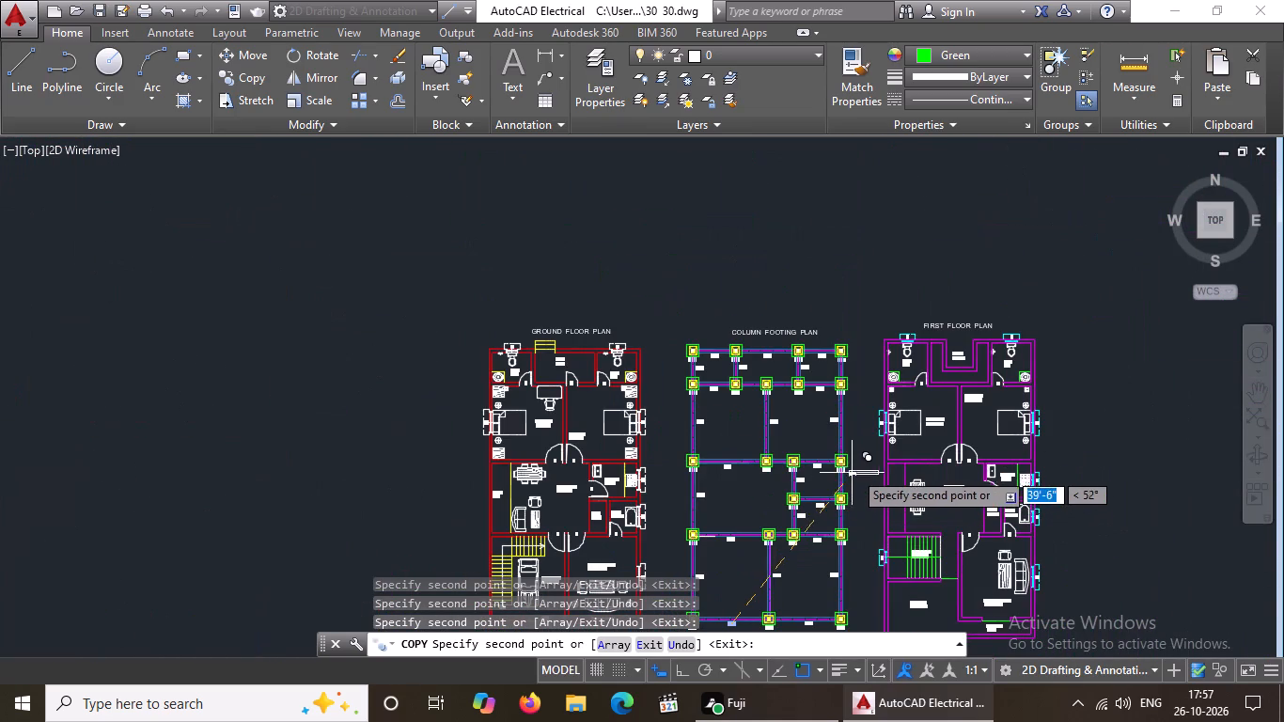
scroll(855, 455, "down", 2)
key("Escape")
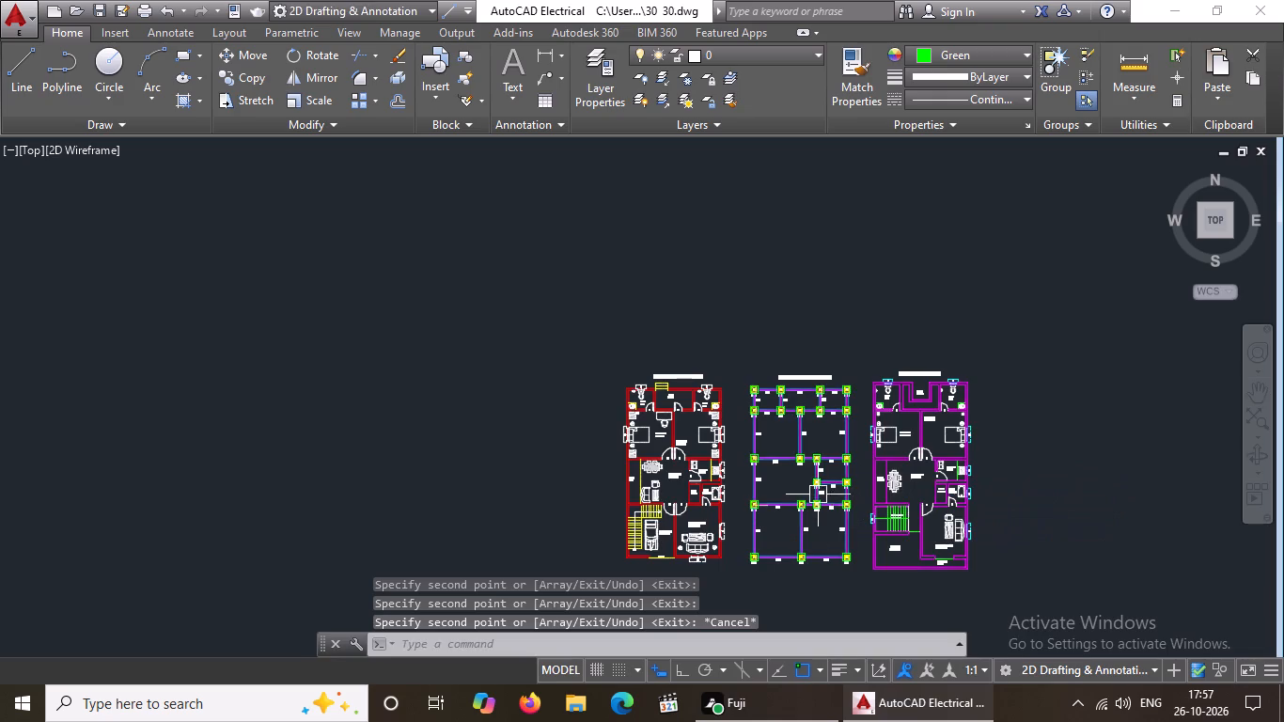
scroll(803, 446, "up", 3)
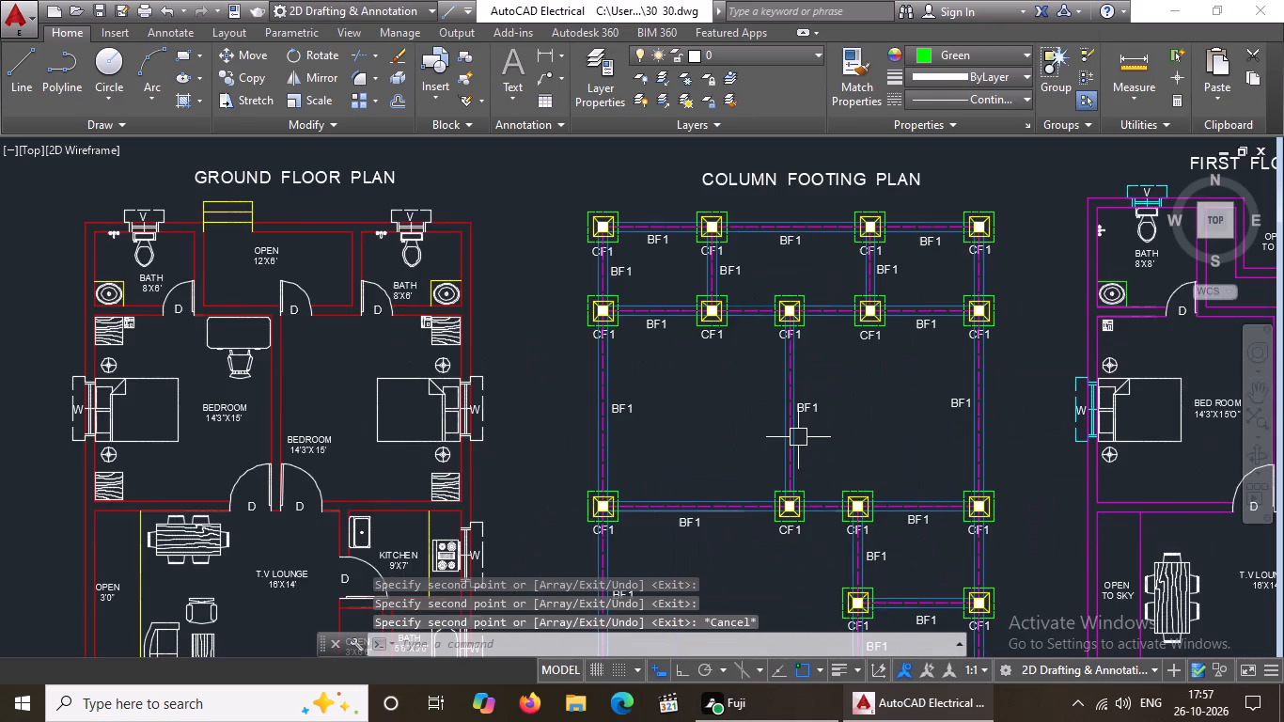
Change the D label of the left bath's door in the ground floor plan to yellow.
scroll(798, 437, "down", 1)
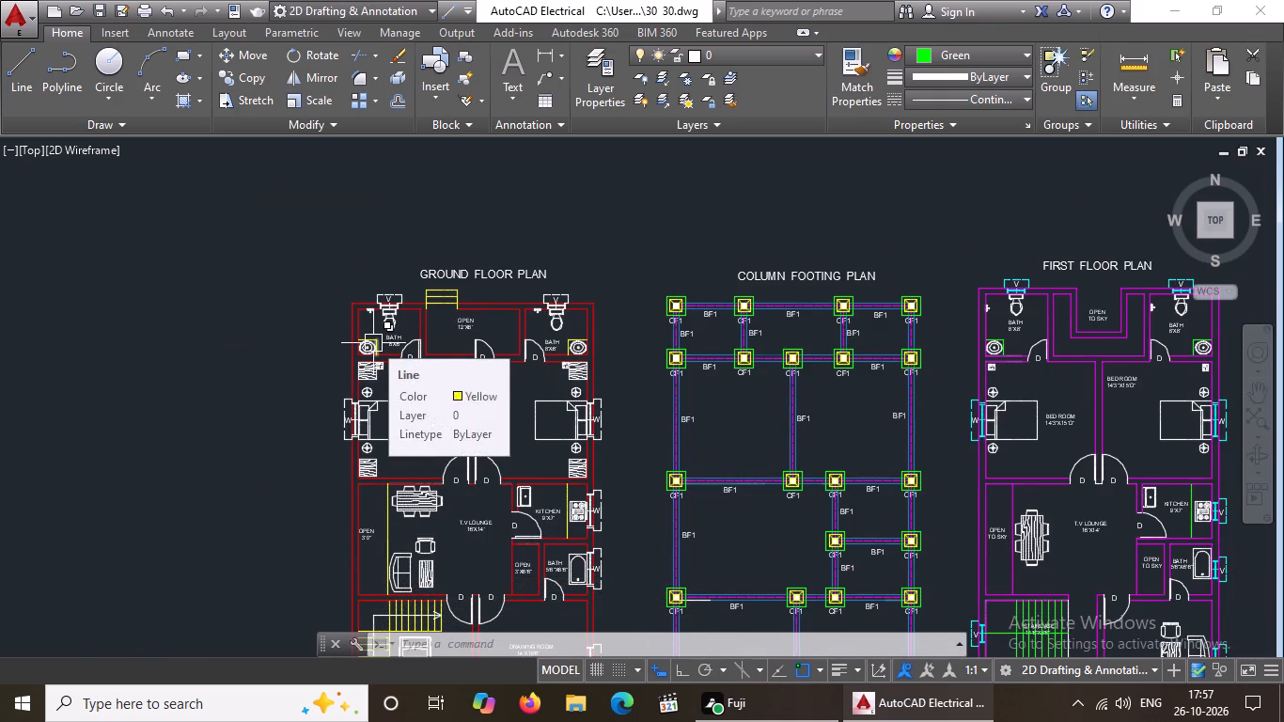
scroll(394, 353, "up", 2)
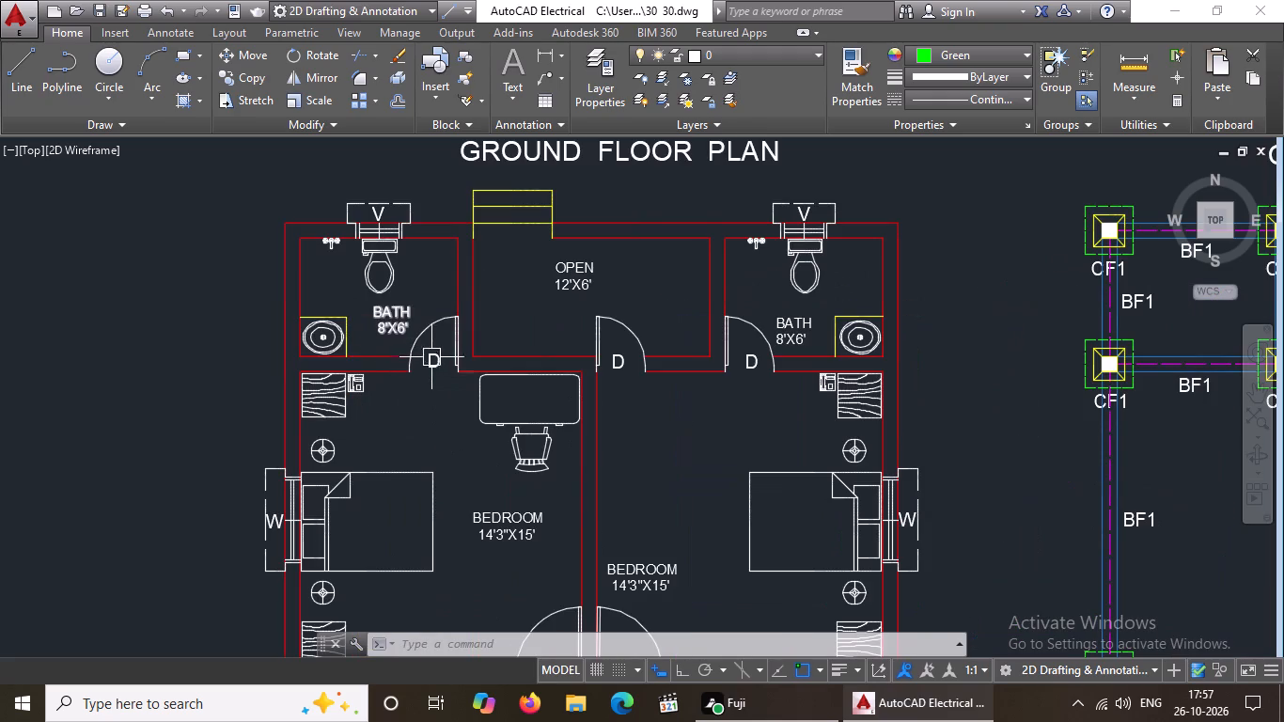
left_click(437, 362)
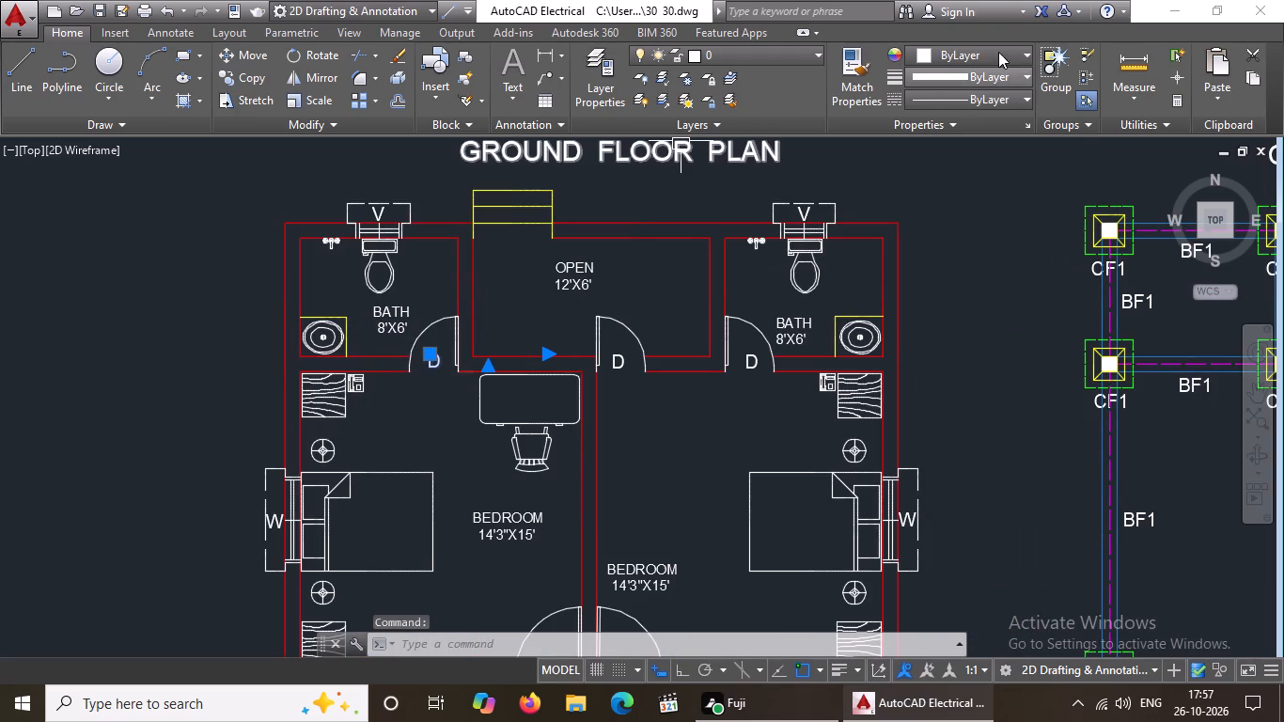
left_click(998, 51)
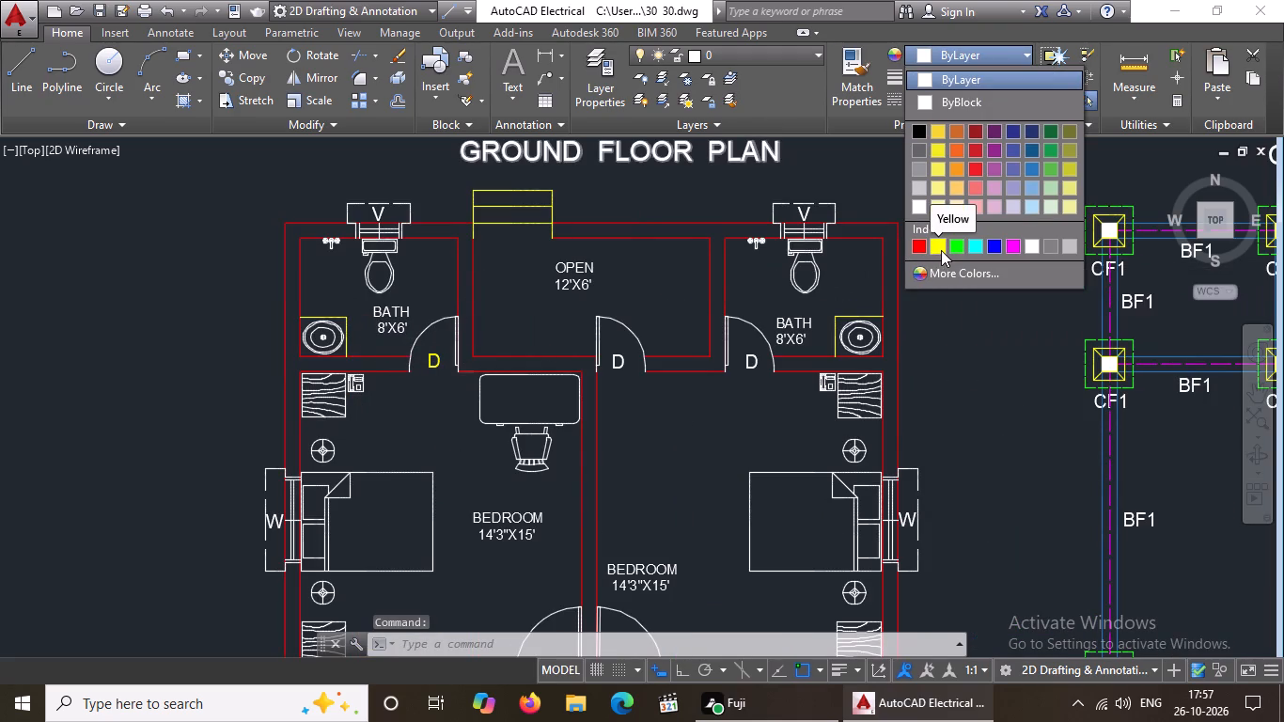
left_click(938, 246)
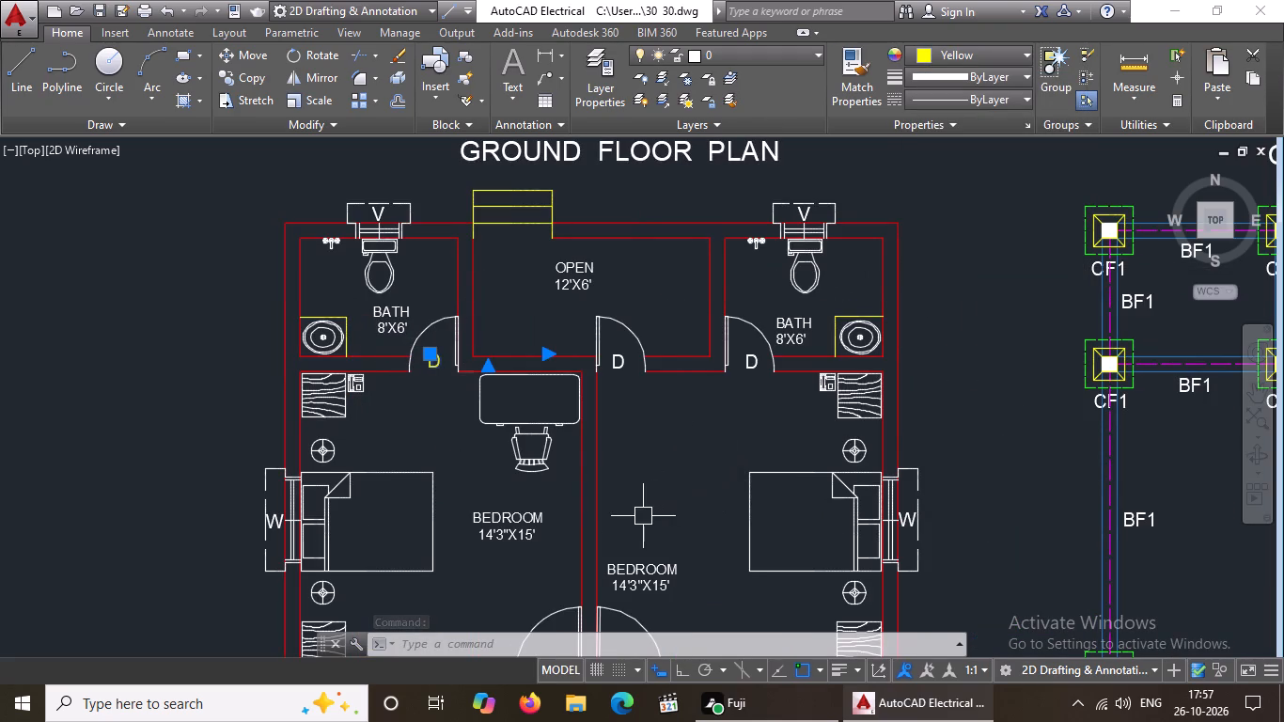
key("Escape")
Change the V ventilator labels above the left and right top baths of the ground floor plan to yellow.
scroll(371, 183, "up", 2)
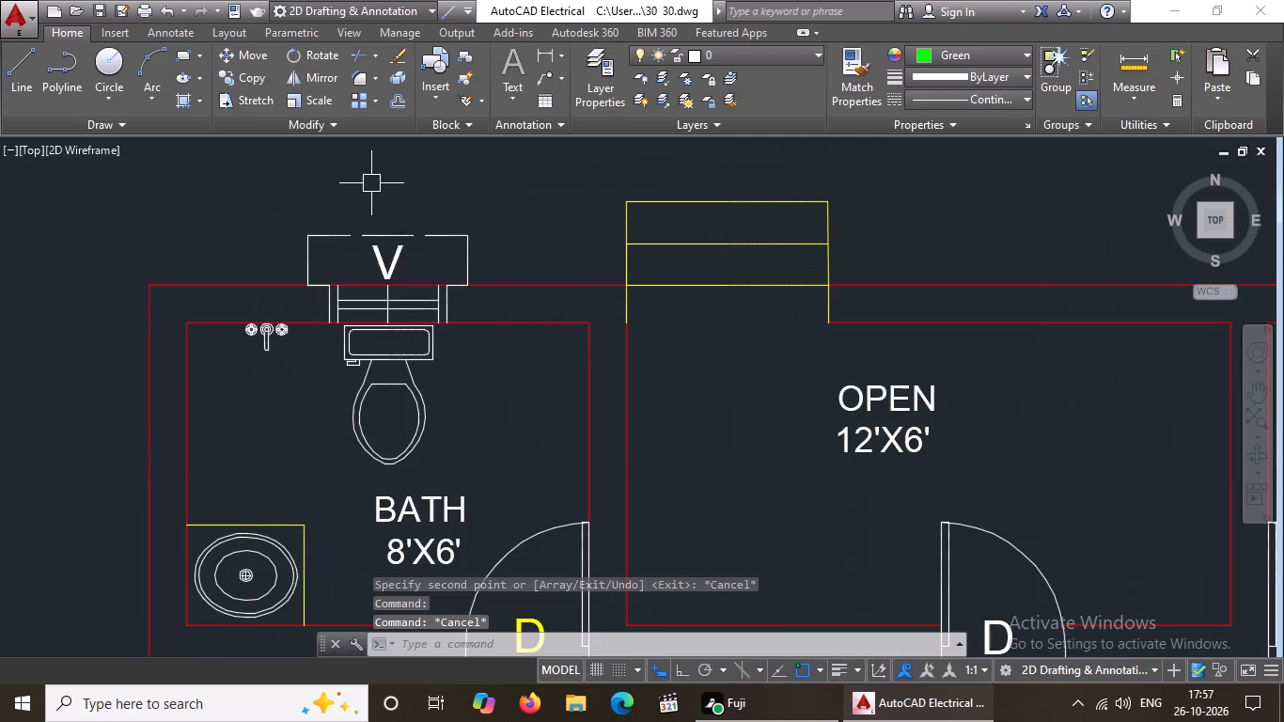
left_click(386, 262)
left_click(942, 48)
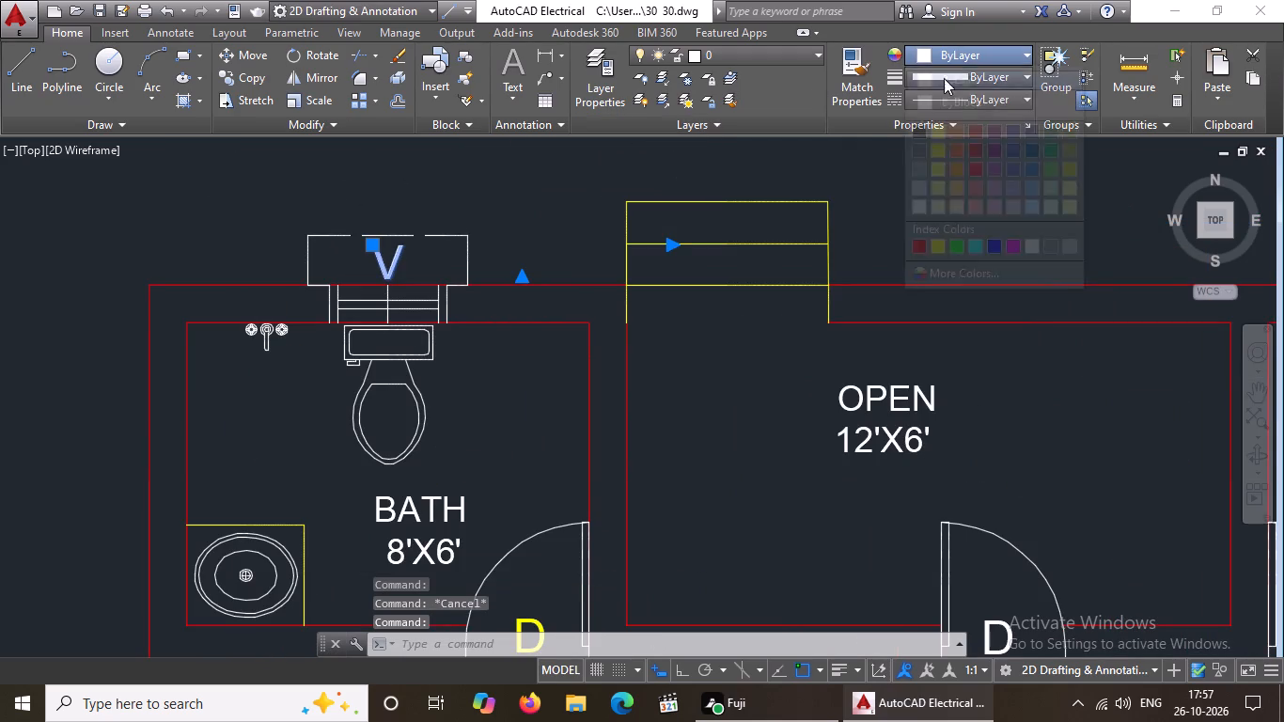
left_click(933, 243)
key("Escape")
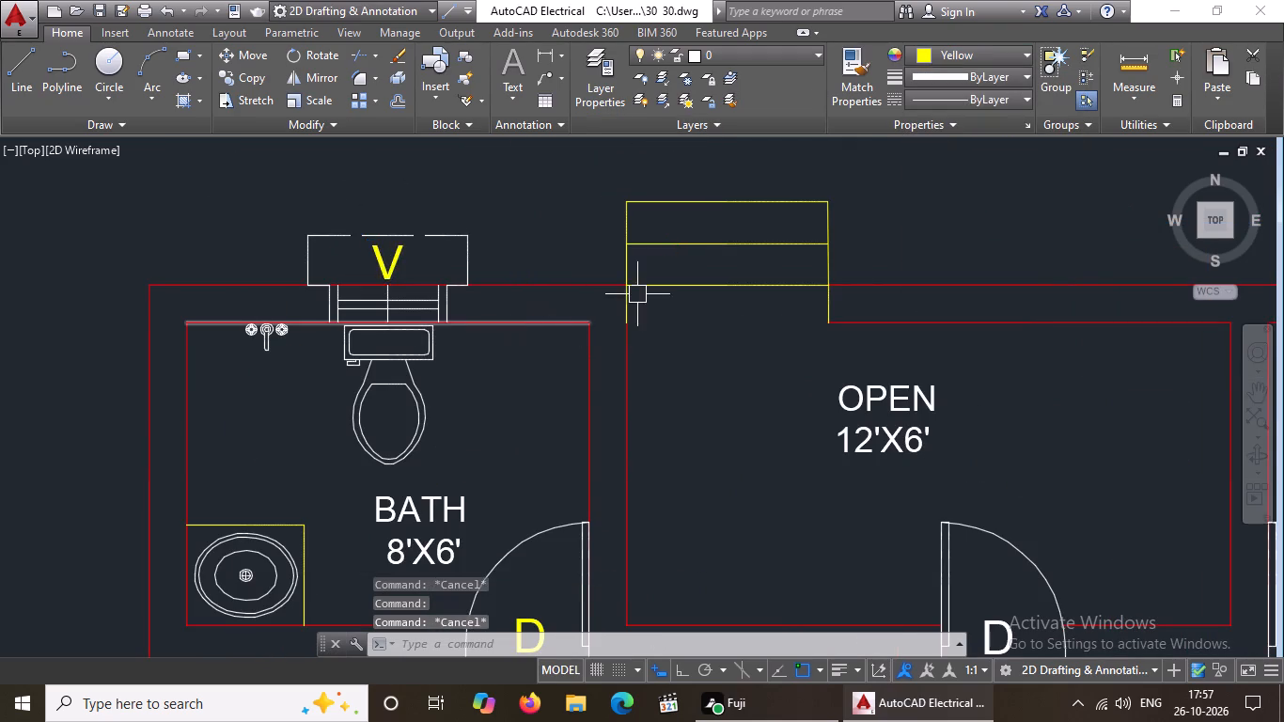
scroll(639, 282, "down", 3)
scroll(846, 282, "up", 3)
left_click(822, 270)
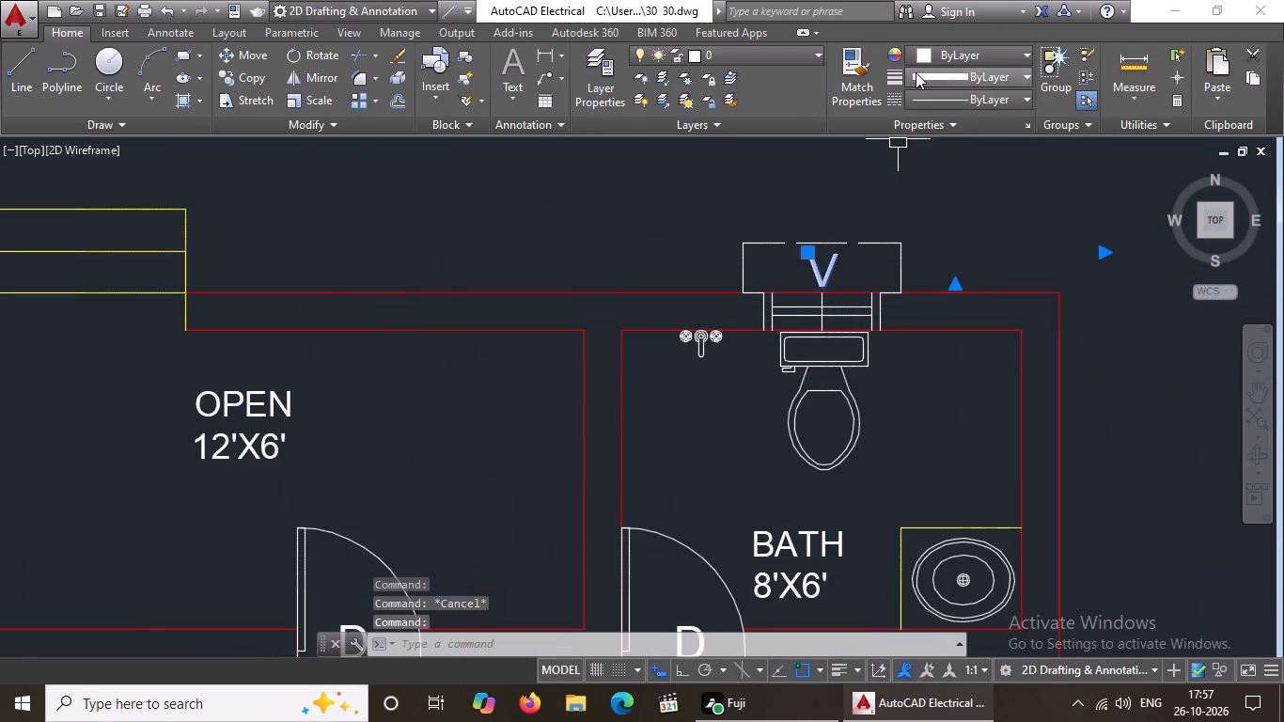
left_click(931, 49)
left_click(937, 239)
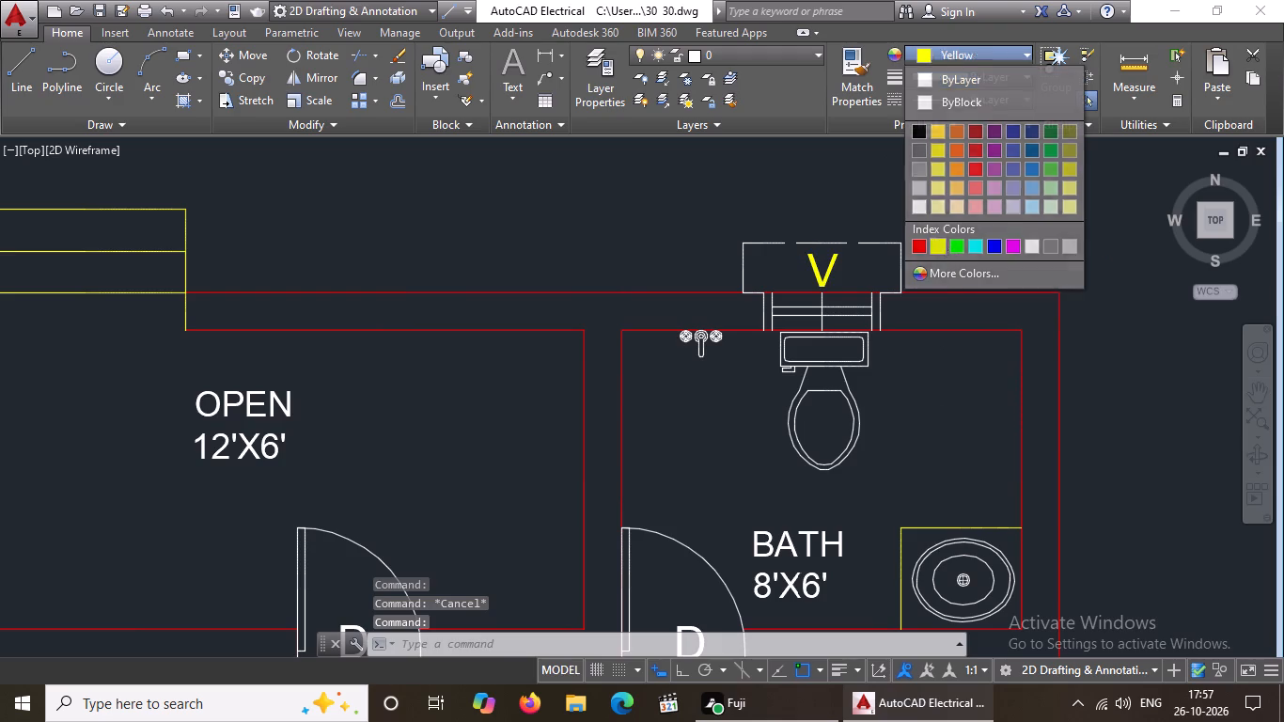
key("Escape")
Colour the D labels of the door to the 12'X6' open area and of the right bath's door yellow.
scroll(862, 282, "down", 5)
scroll(829, 328, "up", 3)
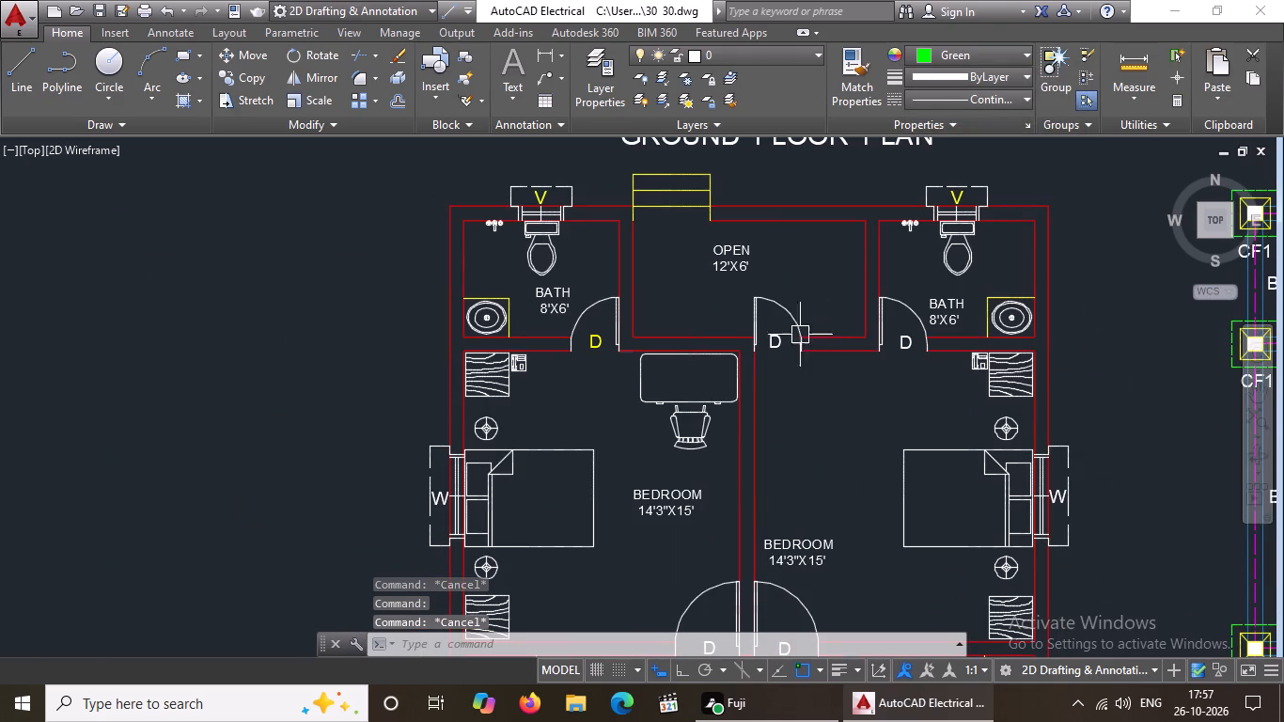
left_click(773, 348)
left_click(952, 48)
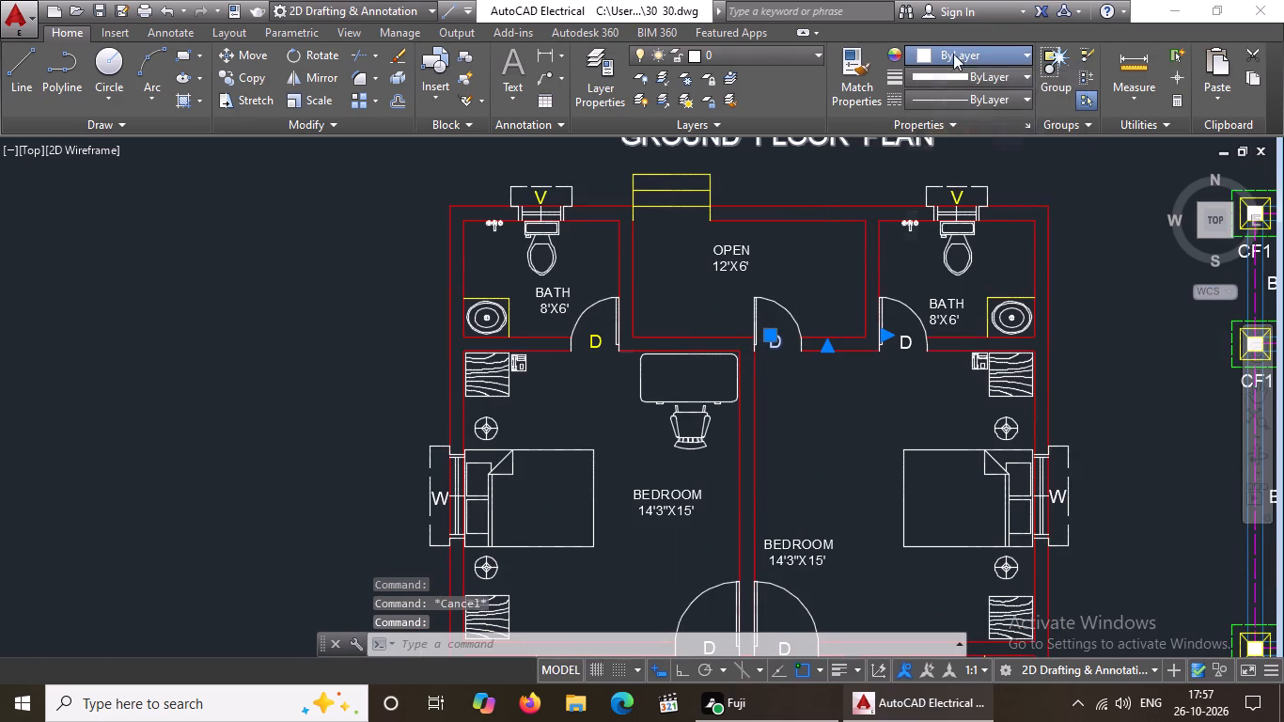
left_click(940, 248)
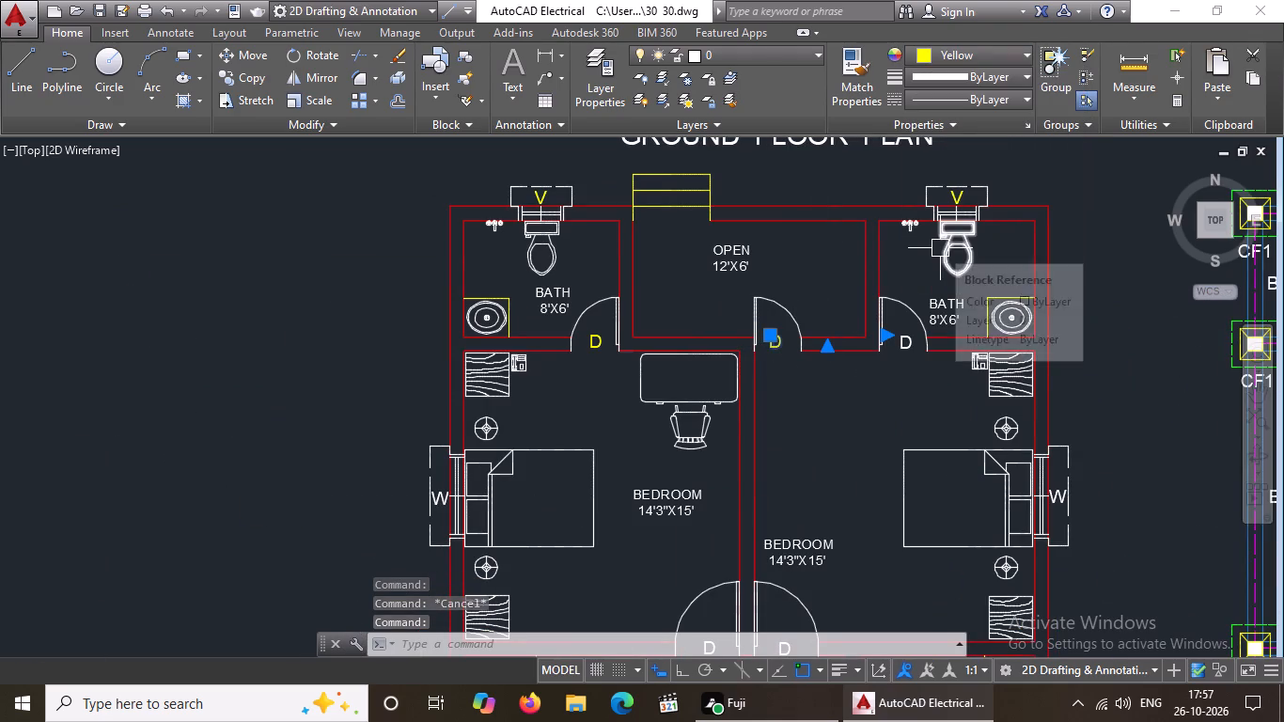
key("Escape")
scroll(901, 354, "up", 1)
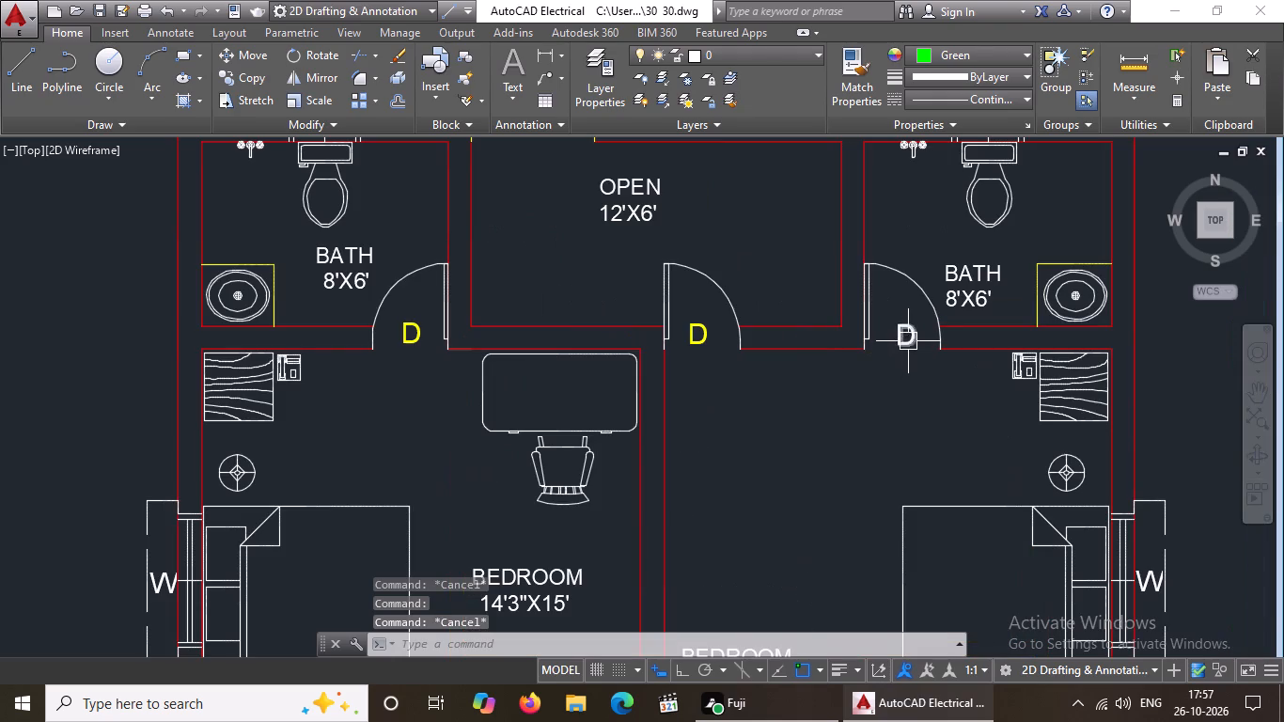
left_click(908, 340)
left_click(1015, 54)
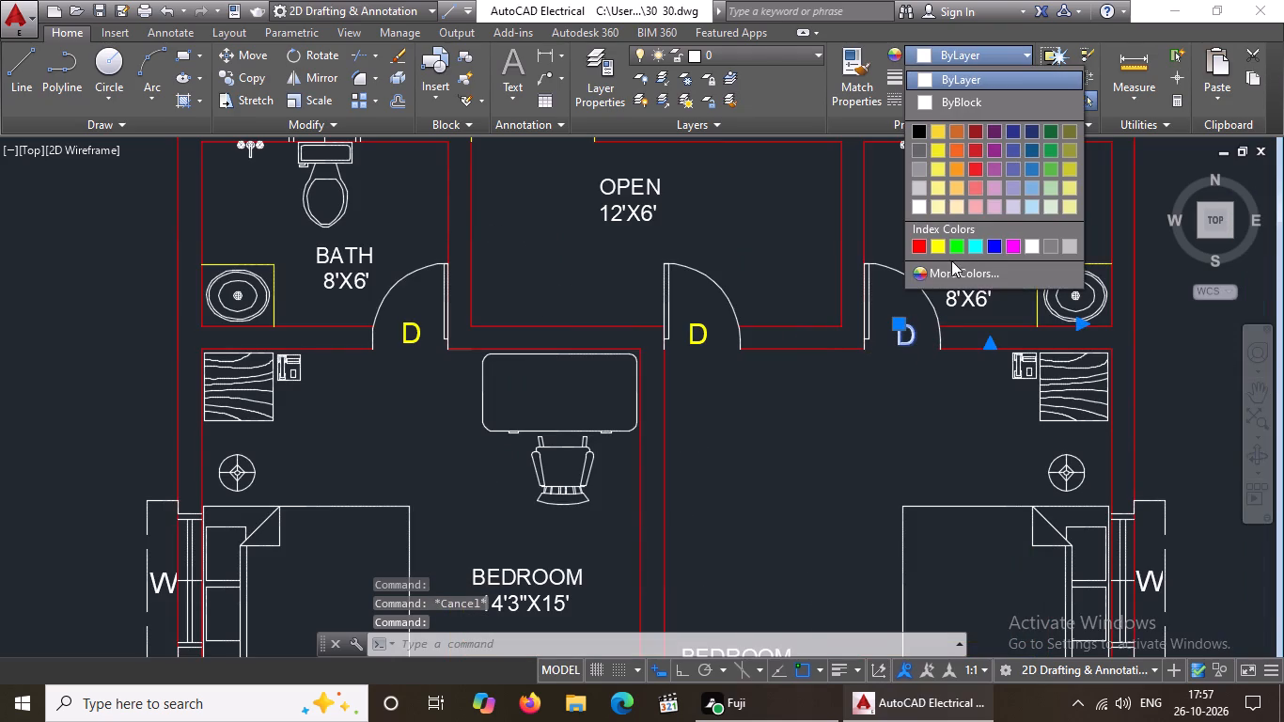
left_click(938, 247)
scroll(938, 247, "down", 3)
key("Escape")
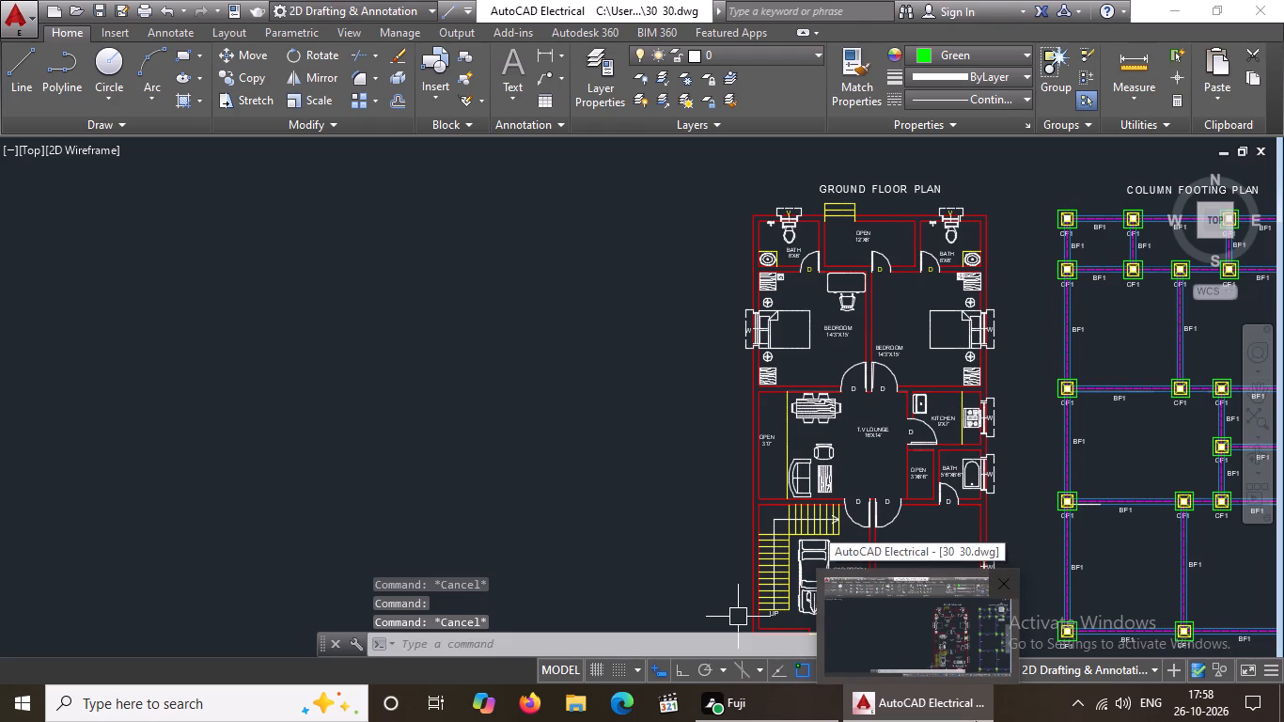
Change the D label of the left bedroom's door to the T.V lounge to yellow.
scroll(854, 403, "up", 2)
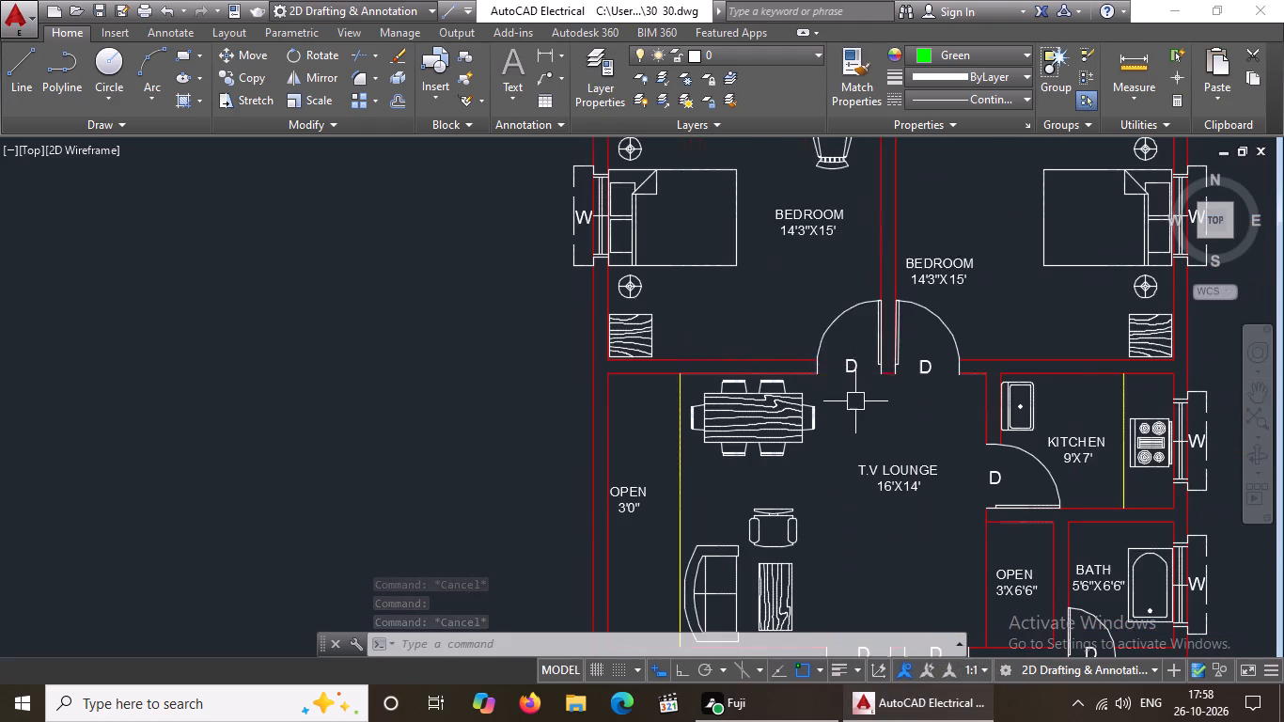
scroll(869, 361, "up", 2)
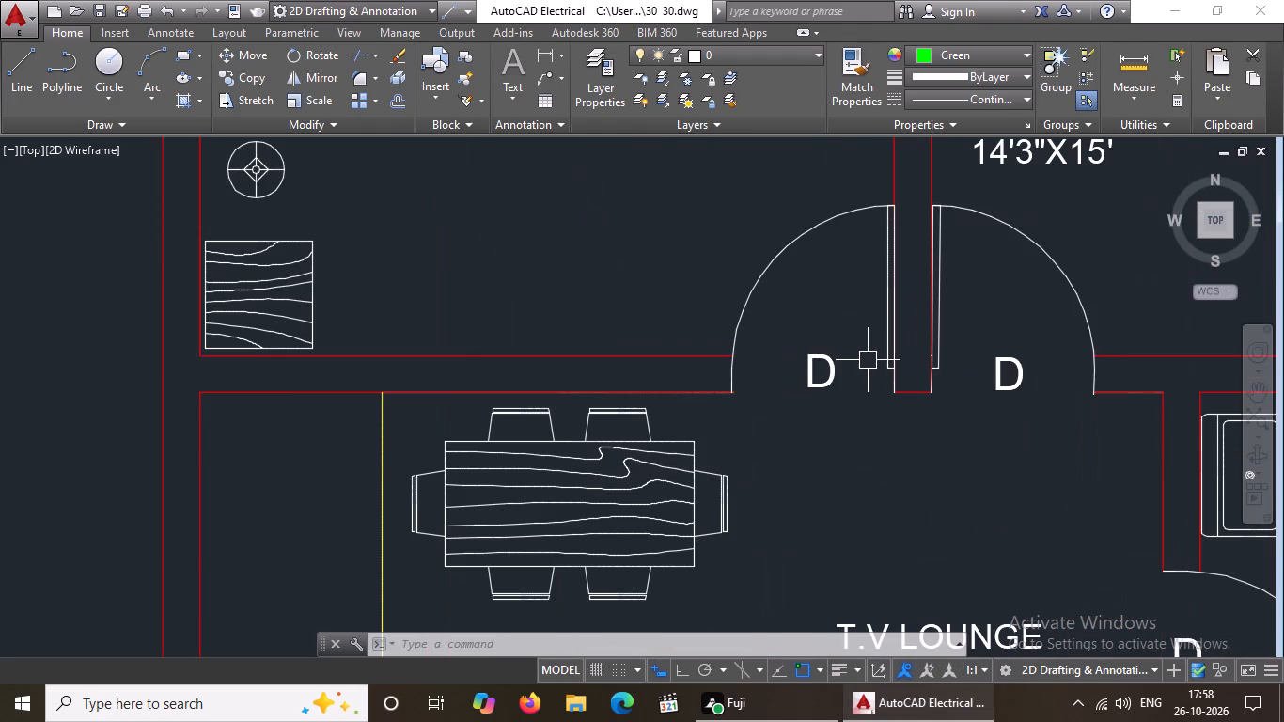
left_click(825, 364)
left_click(956, 55)
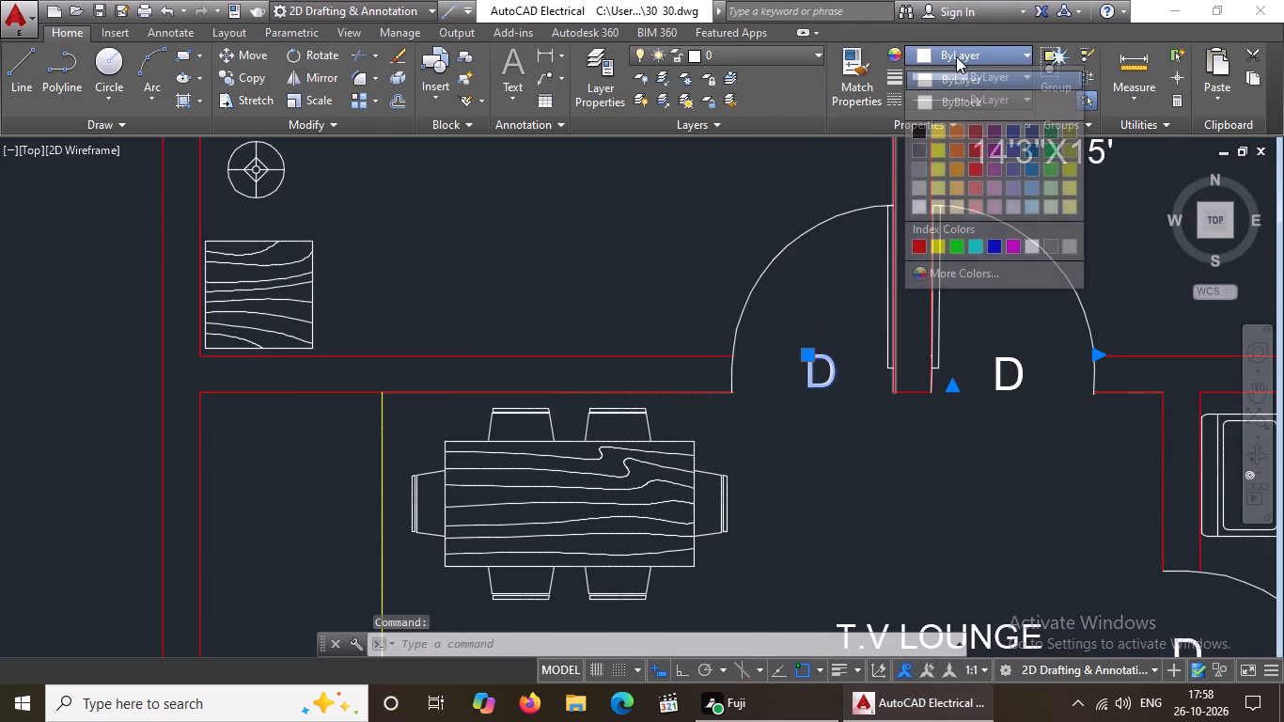
left_click(934, 248)
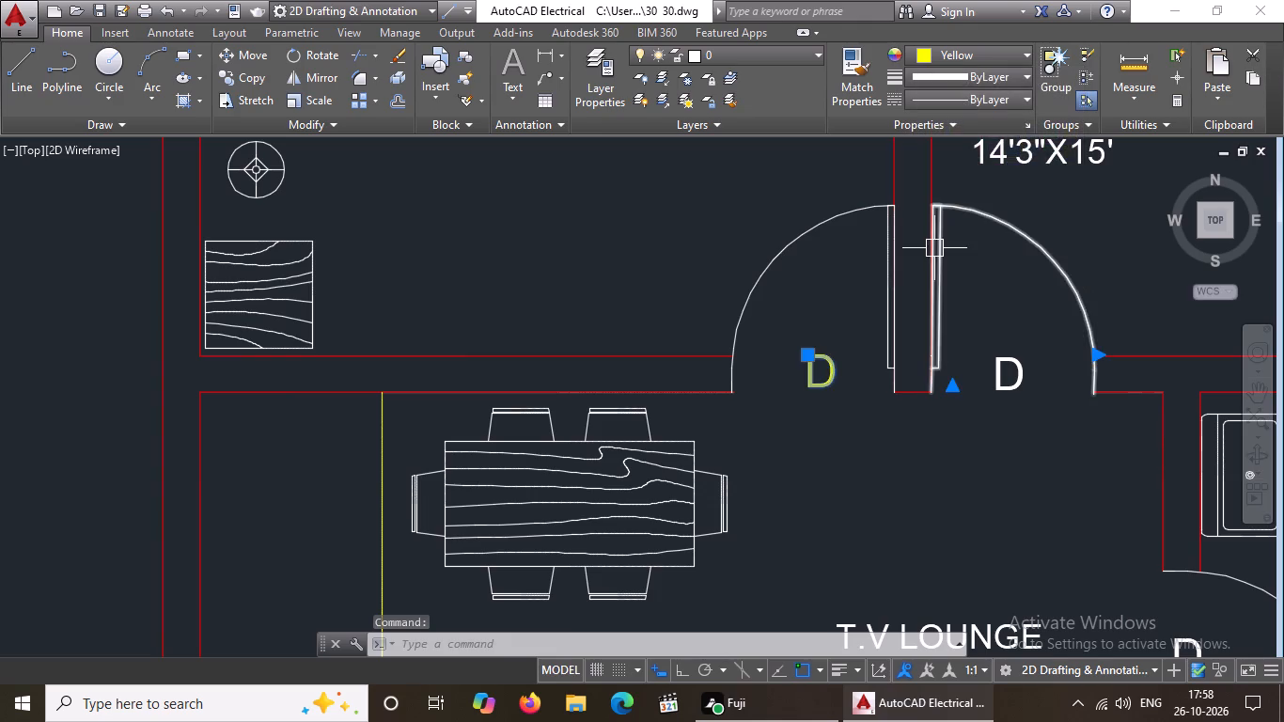
Change the W label of the left bedroom's outer window in the ground floor plan to yellow.
scroll(874, 272, "down", 5)
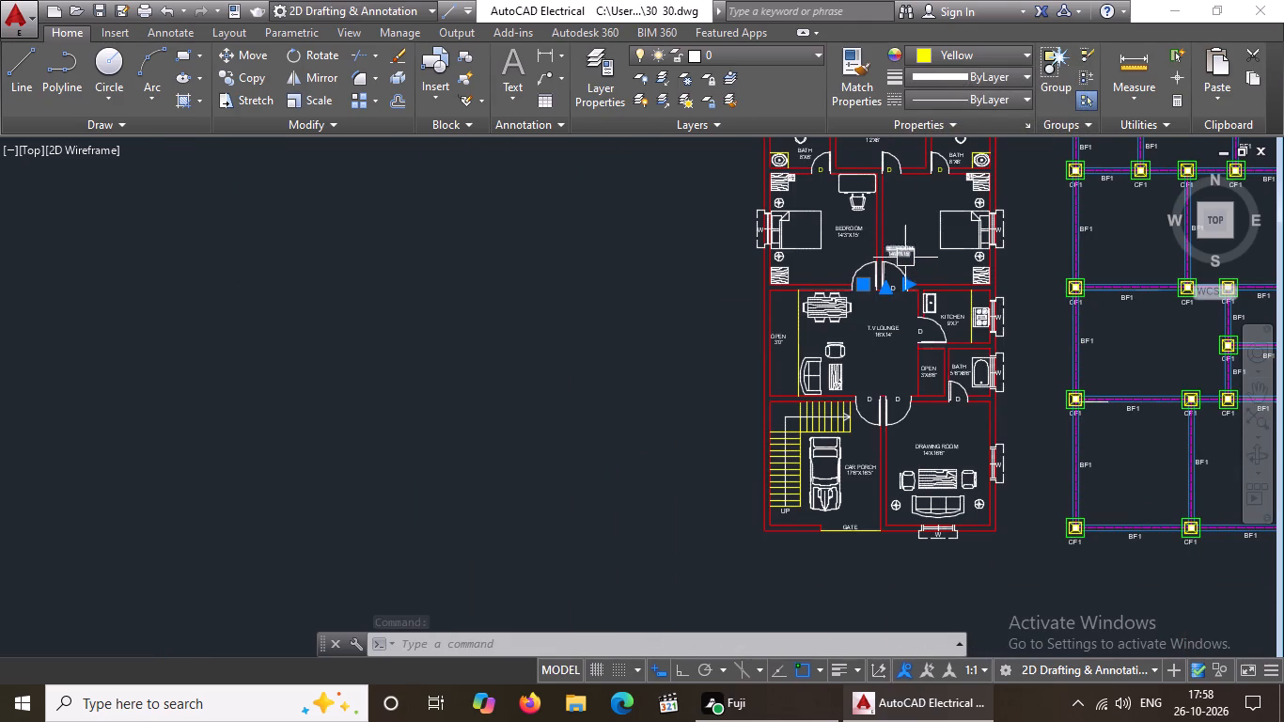
middle_click_drag(858, 259, 858, 414)
scroll(982, 226, "up", 2)
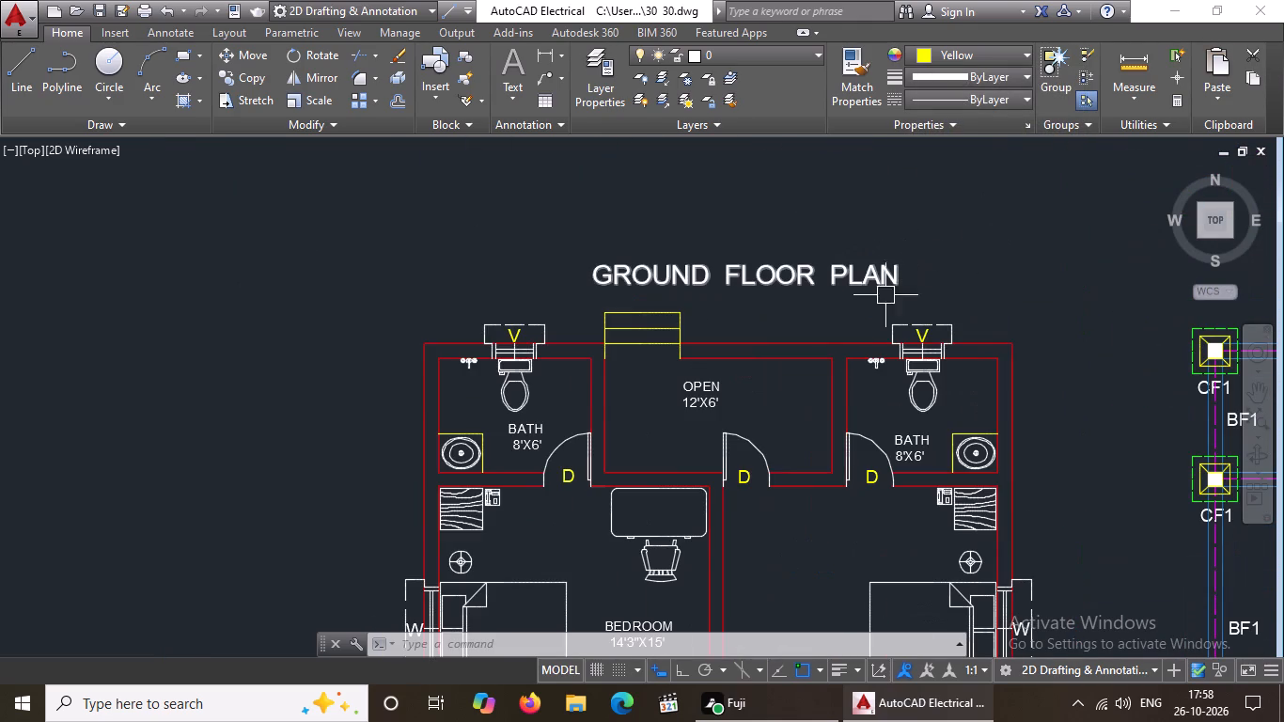
scroll(833, 338, "down", 2)
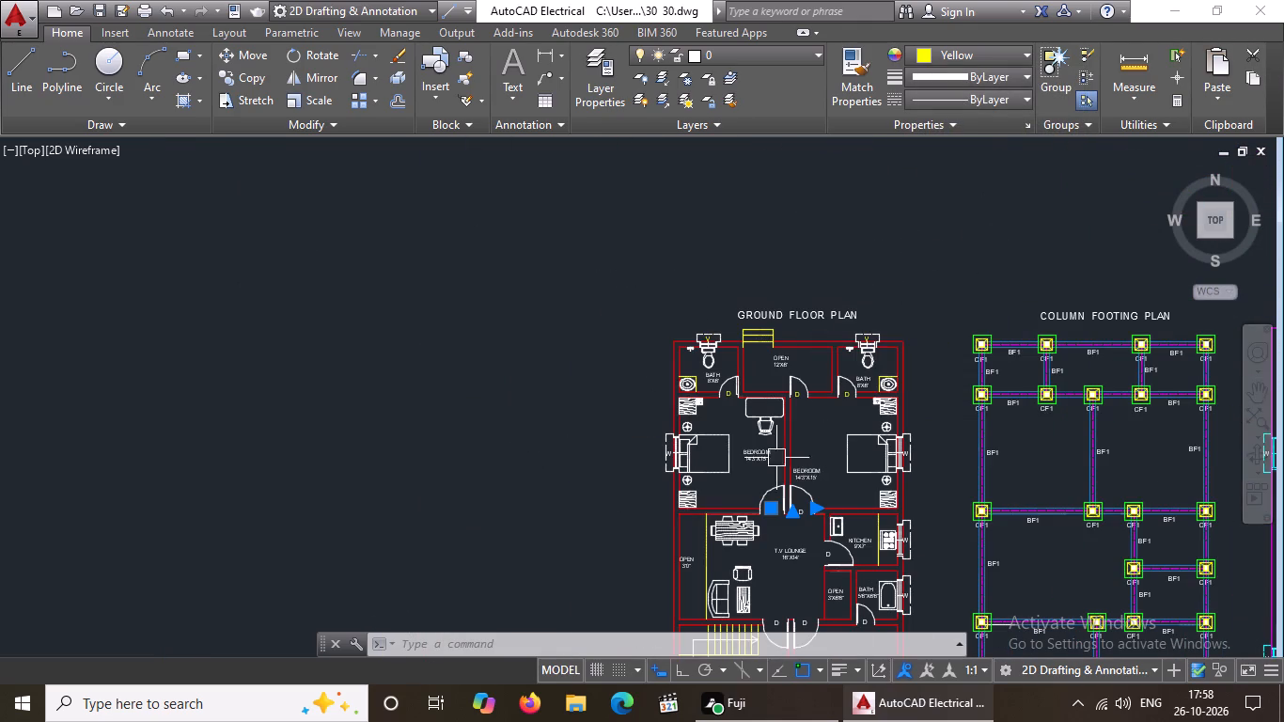
scroll(685, 457, "up", 4)
left_click(573, 440)
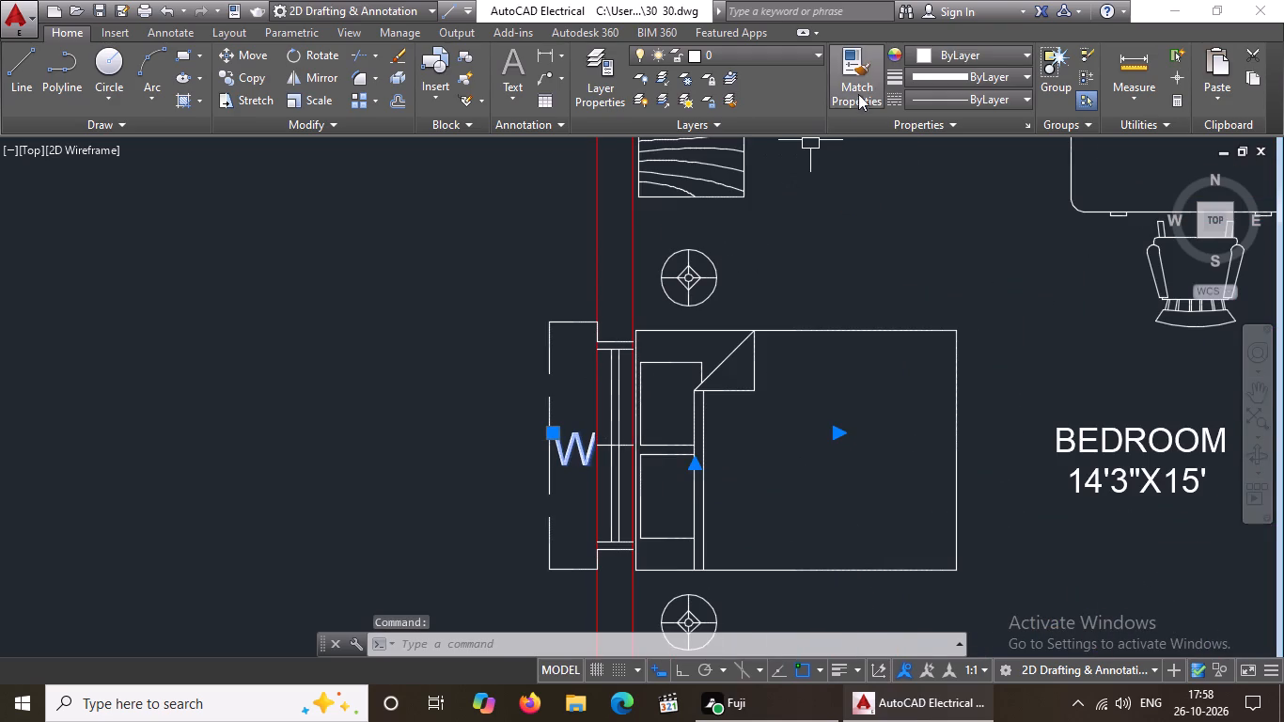
left_click(960, 49)
left_click(942, 245)
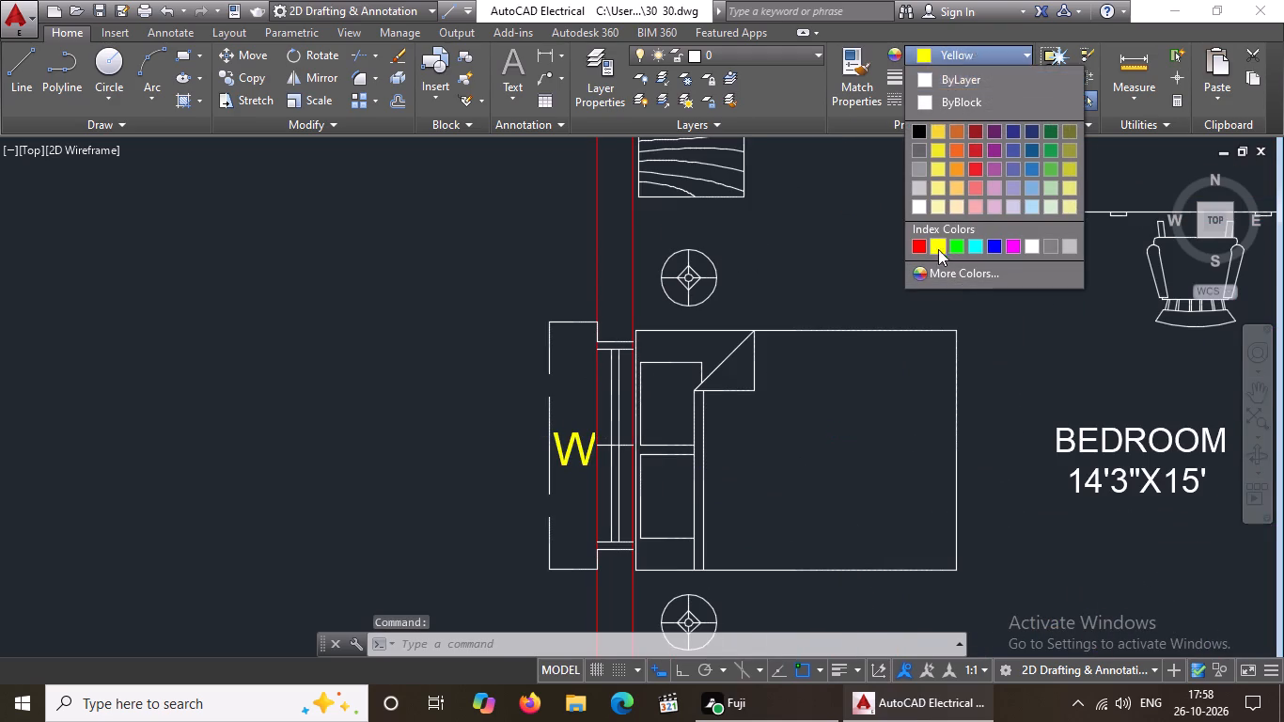
scroll(802, 315, "down", 2)
key("Escape")
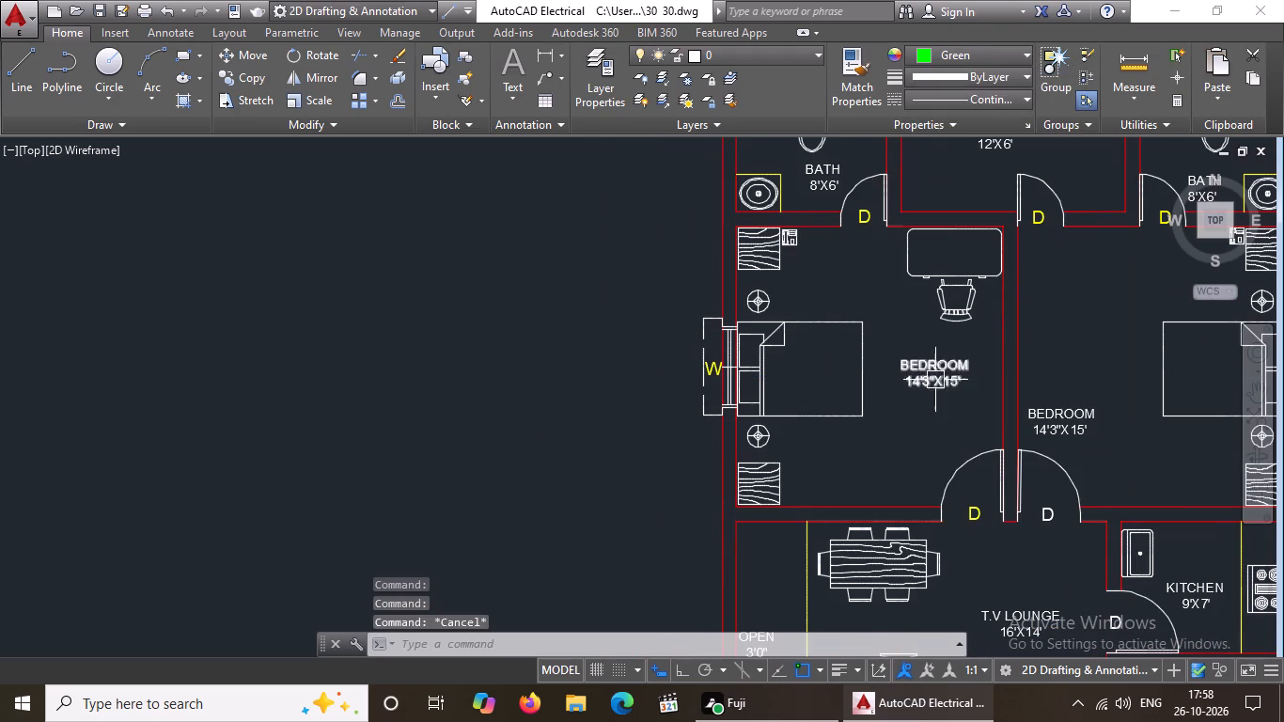
Change the D label of the right bedroom's door to the T.V lounge to yellow.
scroll(1076, 549, "up", 3)
left_click(947, 437)
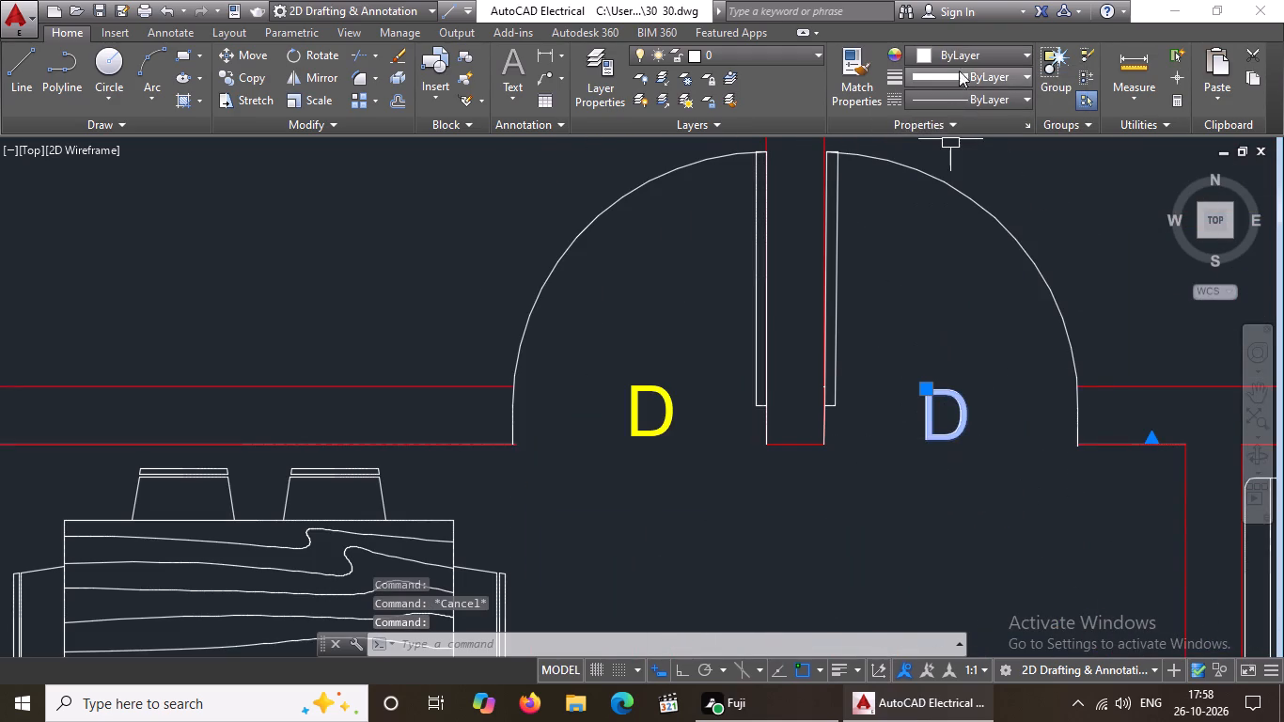
left_click(959, 58)
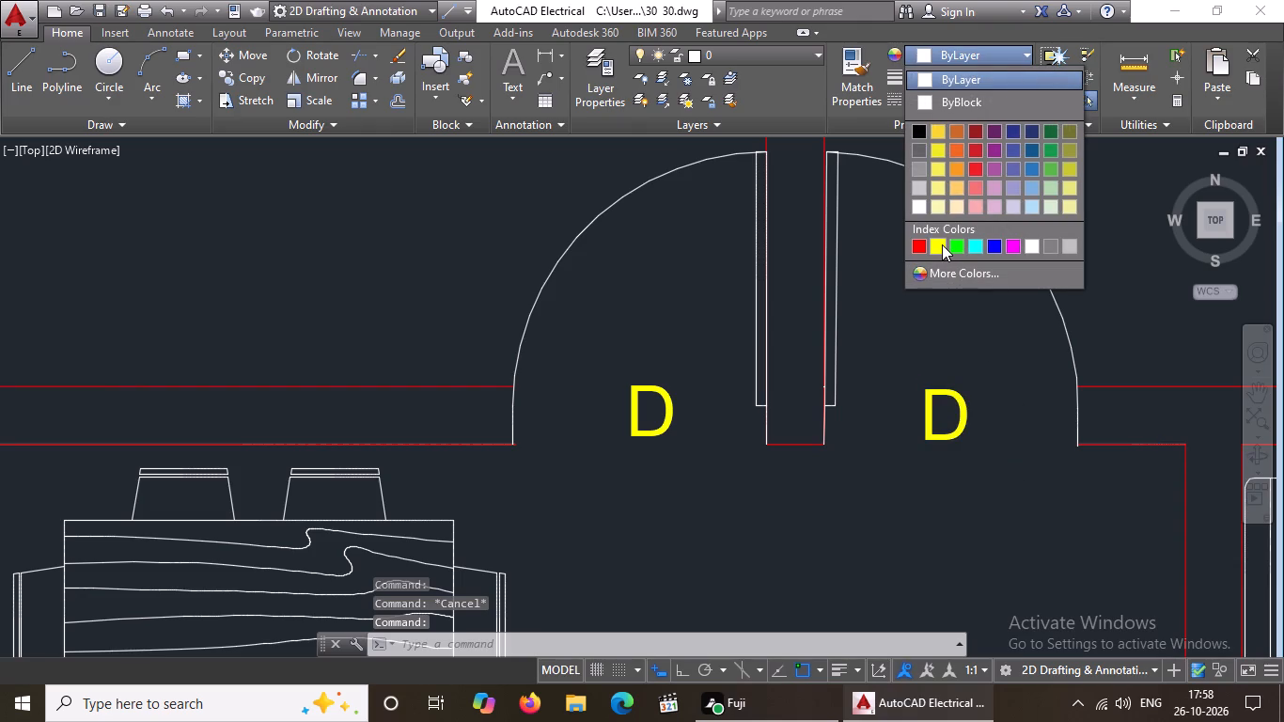
left_click(942, 244)
scroll(854, 342, "down", 6)
key("Escape")
Change the W label of the right bedroom's outer window in the ground floor plan to yellow.
scroll(918, 363, "up", 2)
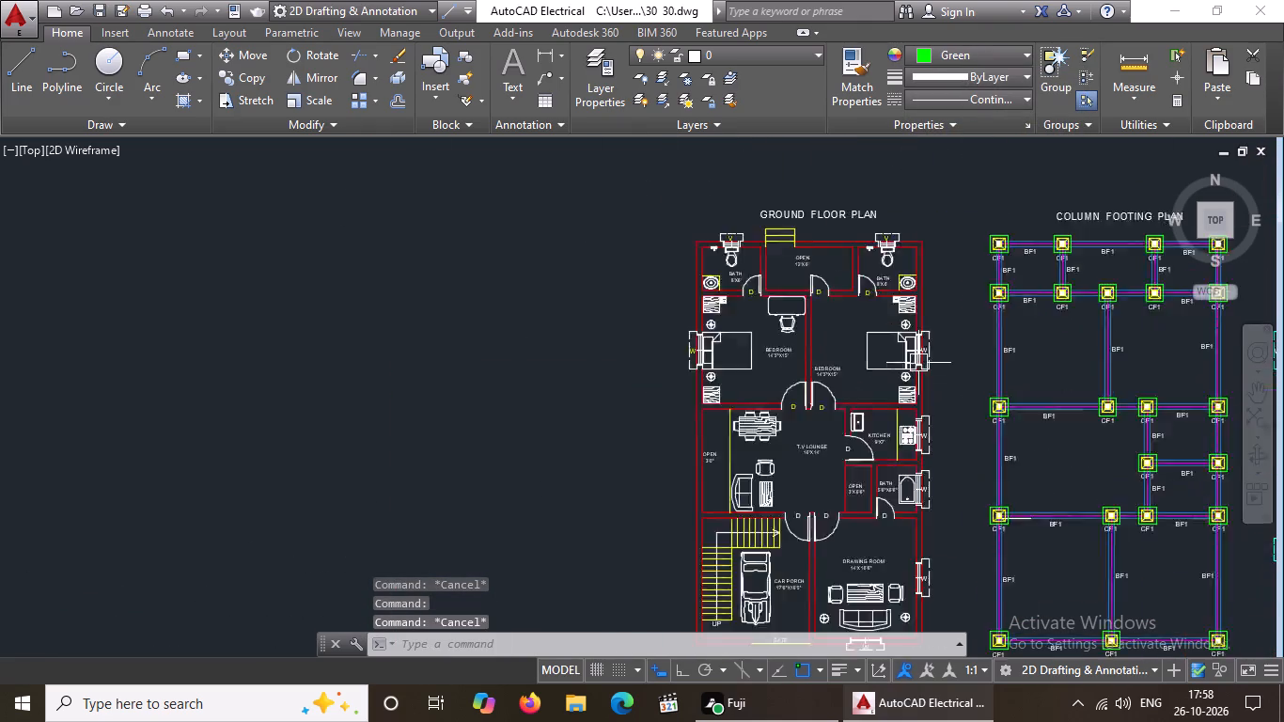
scroll(918, 363, "up", 3)
left_click(947, 277)
left_click(965, 57)
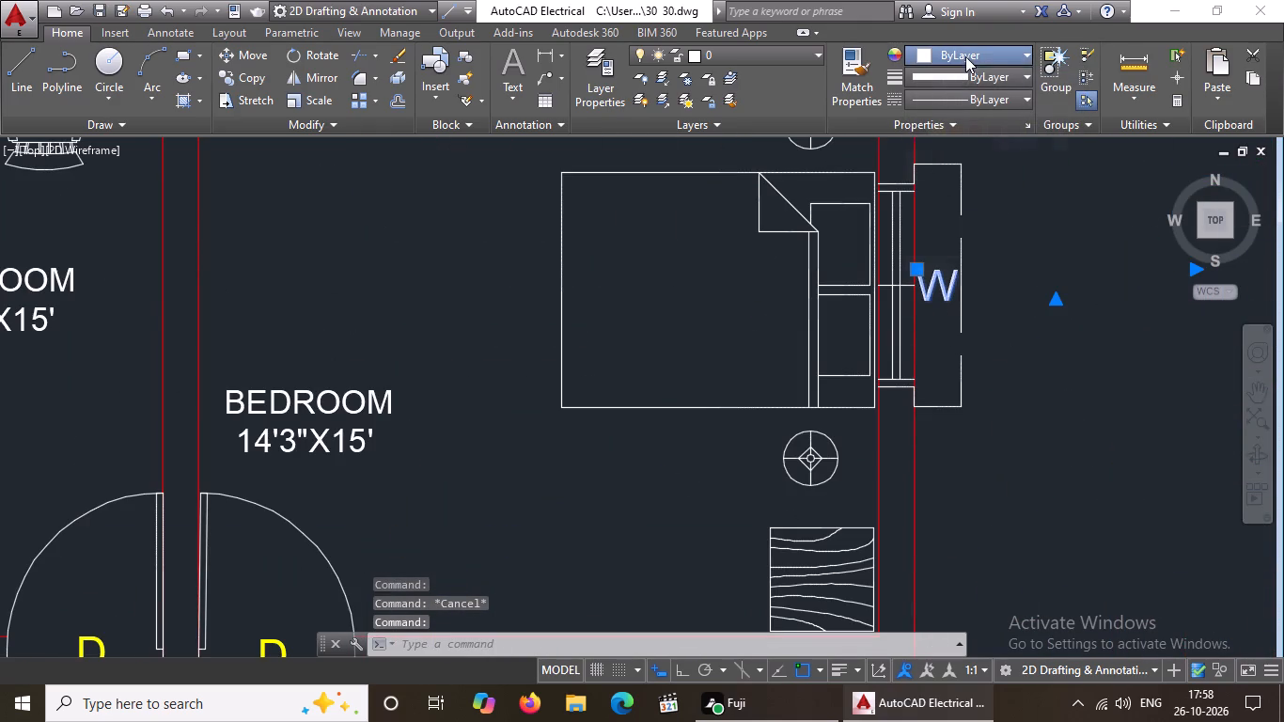
left_click(938, 247)
scroll(881, 340, "down", 5)
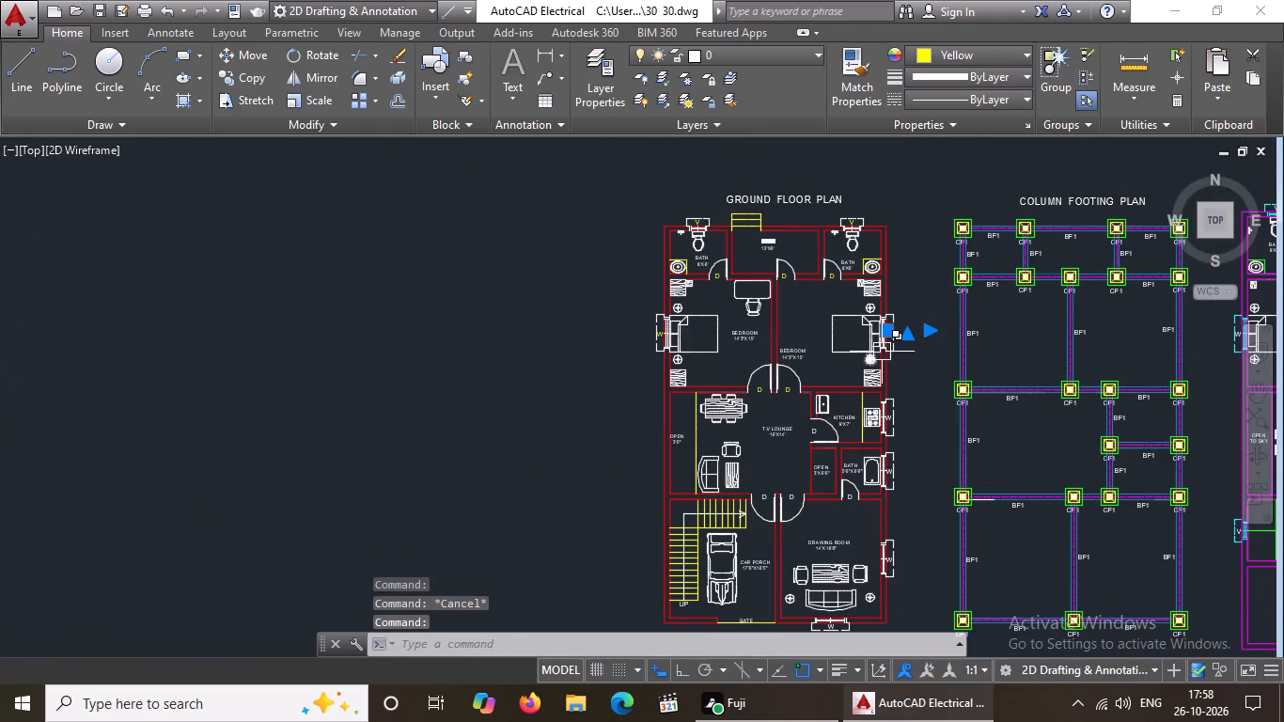
key("Escape")
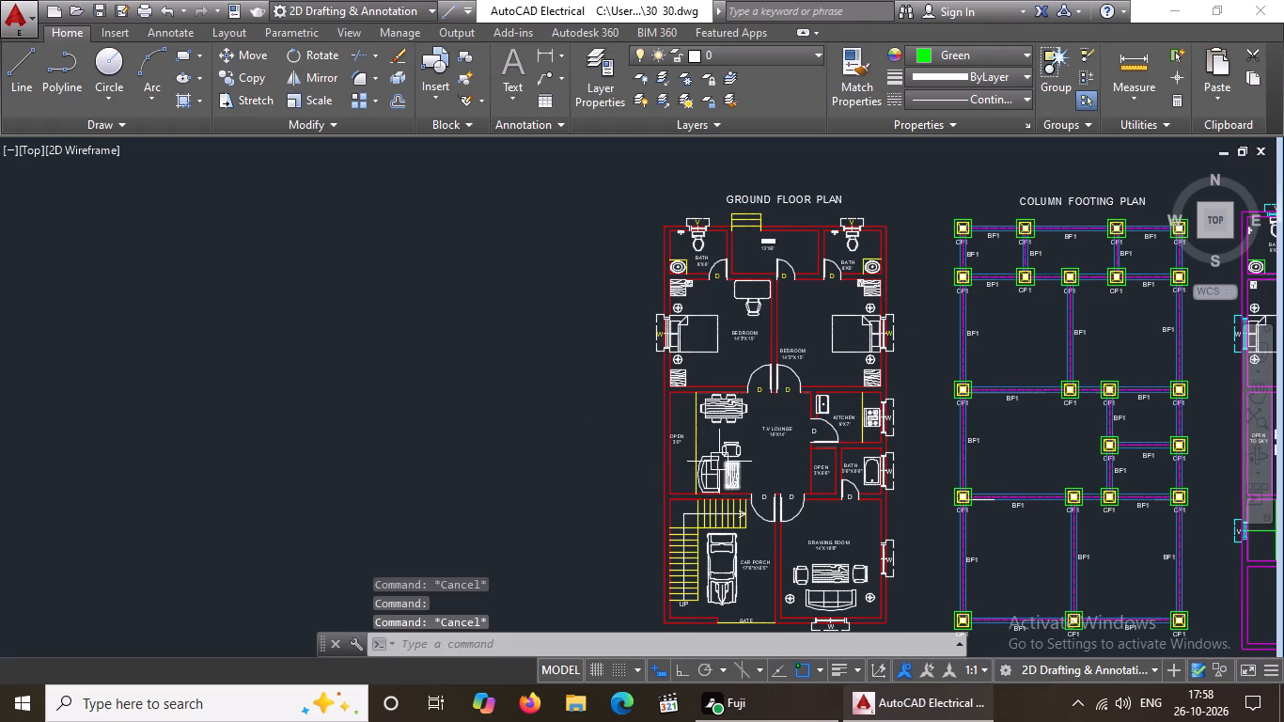
Change the D label of the kitchen door in the ground floor plan to yellow.
scroll(817, 436, "up", 3)
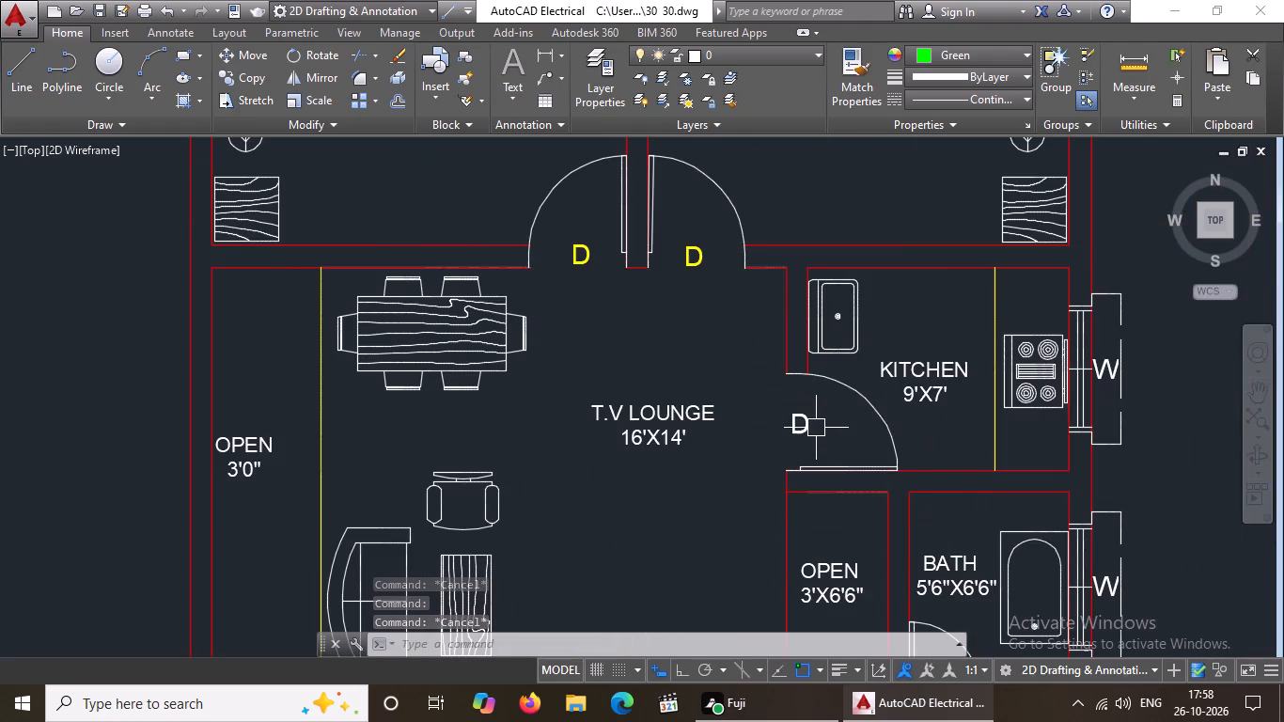
left_click(813, 428)
left_click(985, 44)
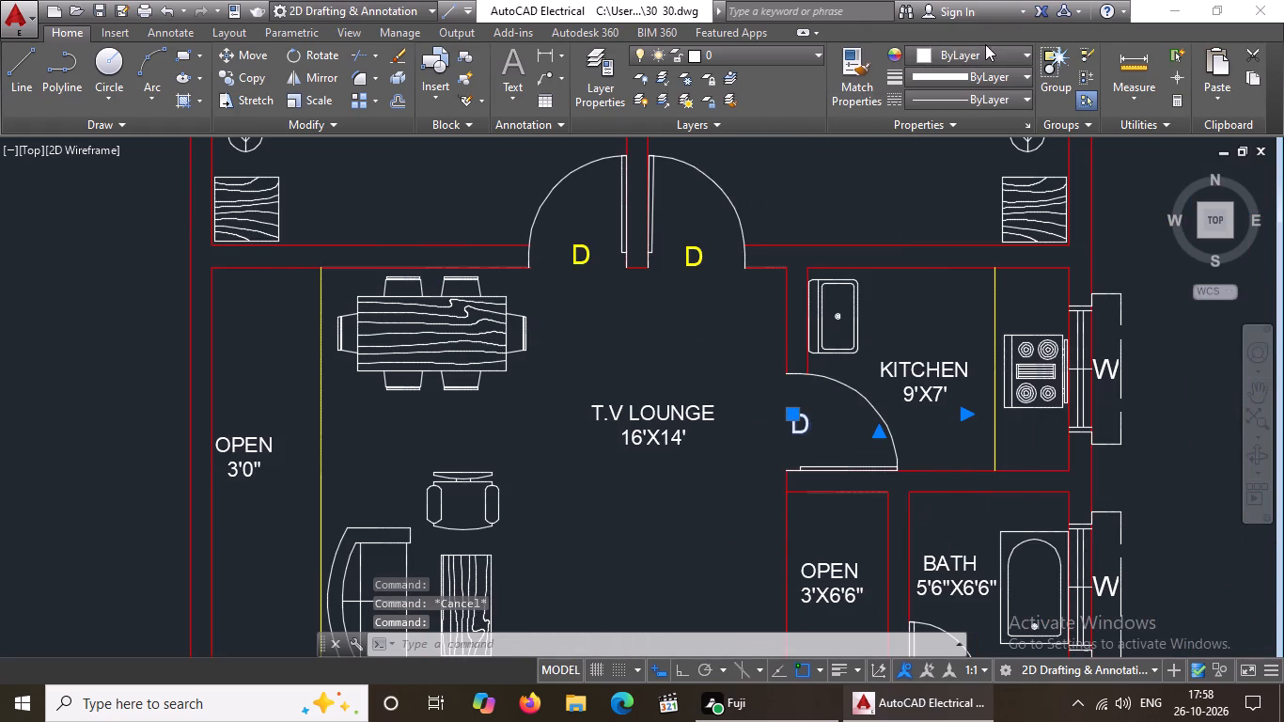
left_click(986, 54)
left_click(934, 245)
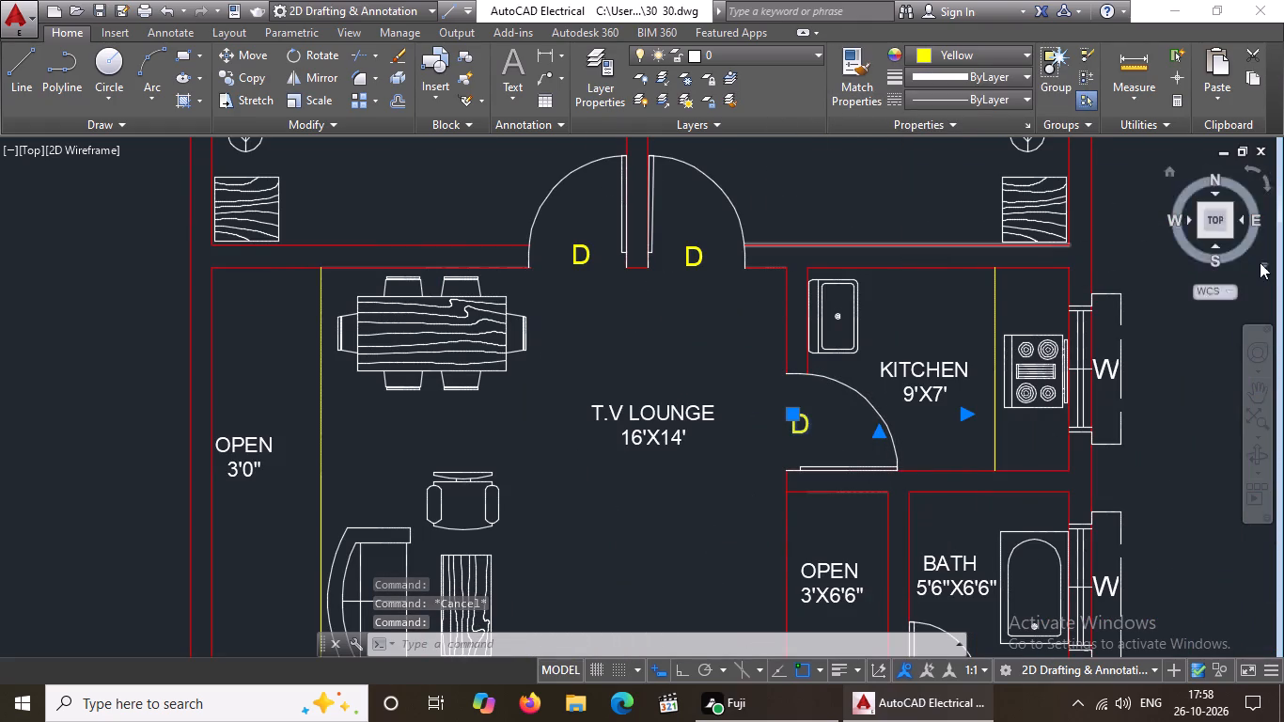
Change the W label of the kitchen window in the ground floor plan to yellow.
key("Escape")
scroll(1120, 379, "up", 2)
left_click(1084, 348)
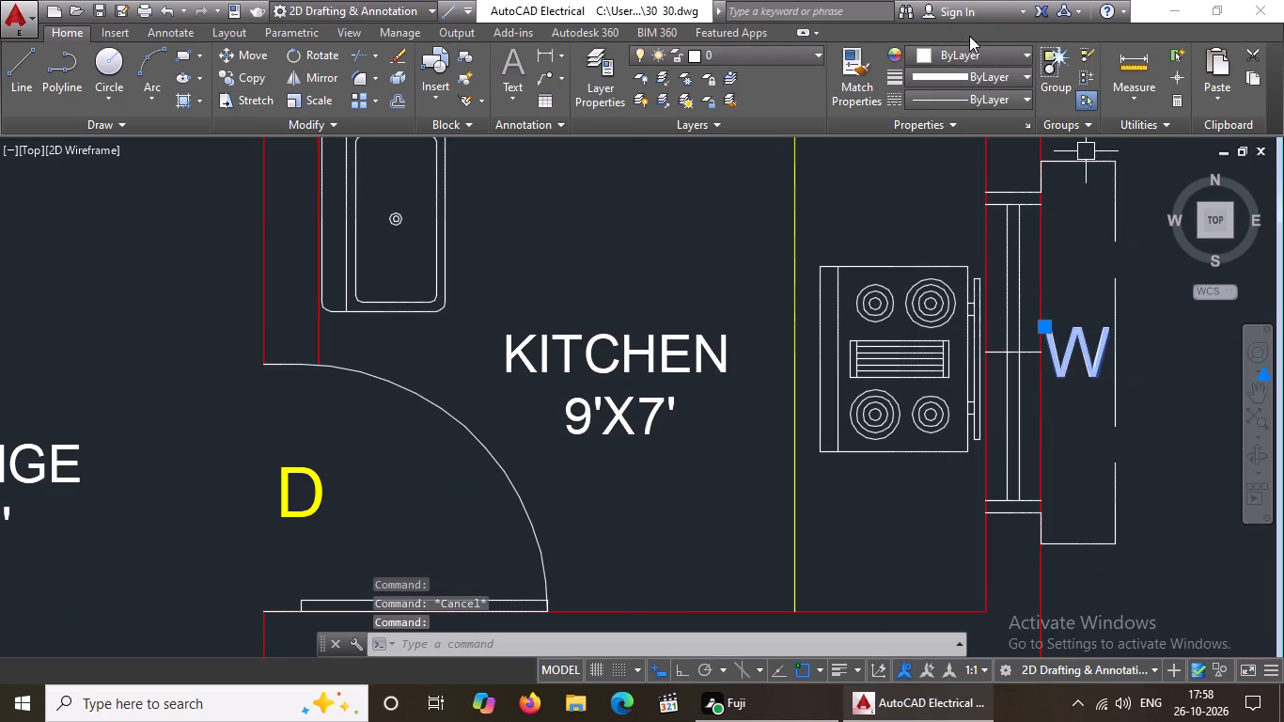
left_click(967, 50)
left_click(937, 247)
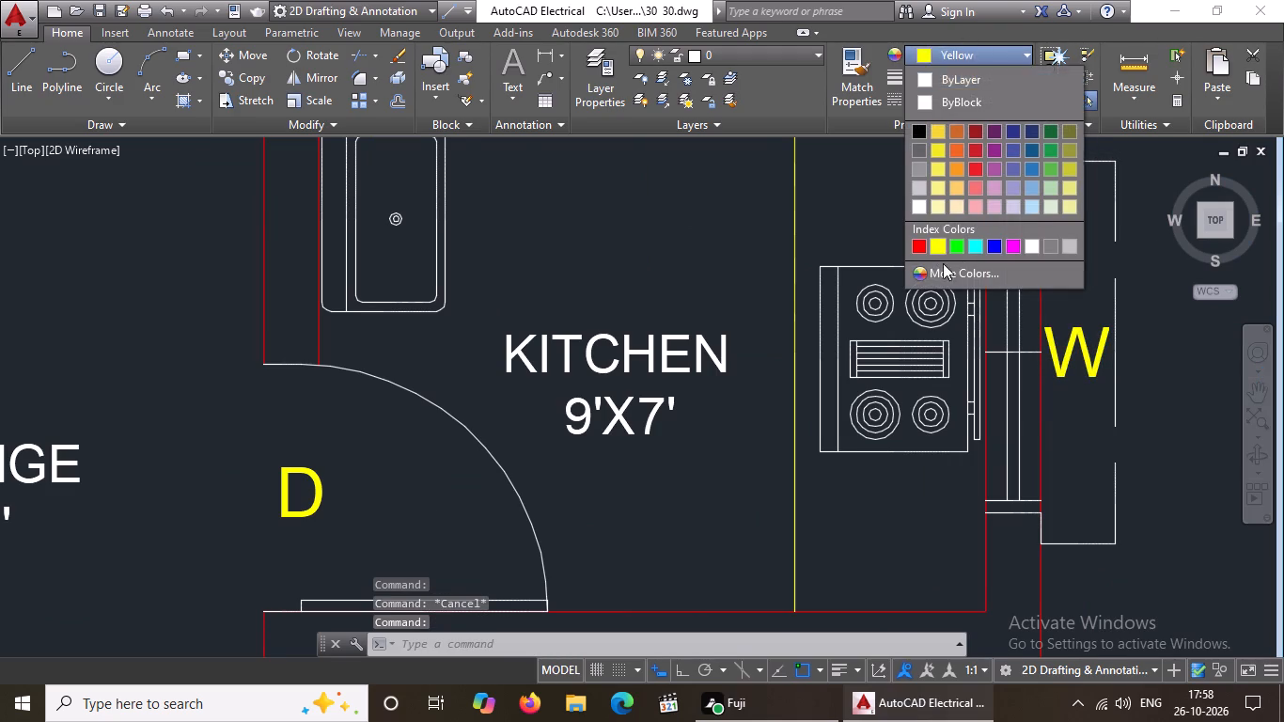
scroll(854, 351, "down", 4)
key("Escape")
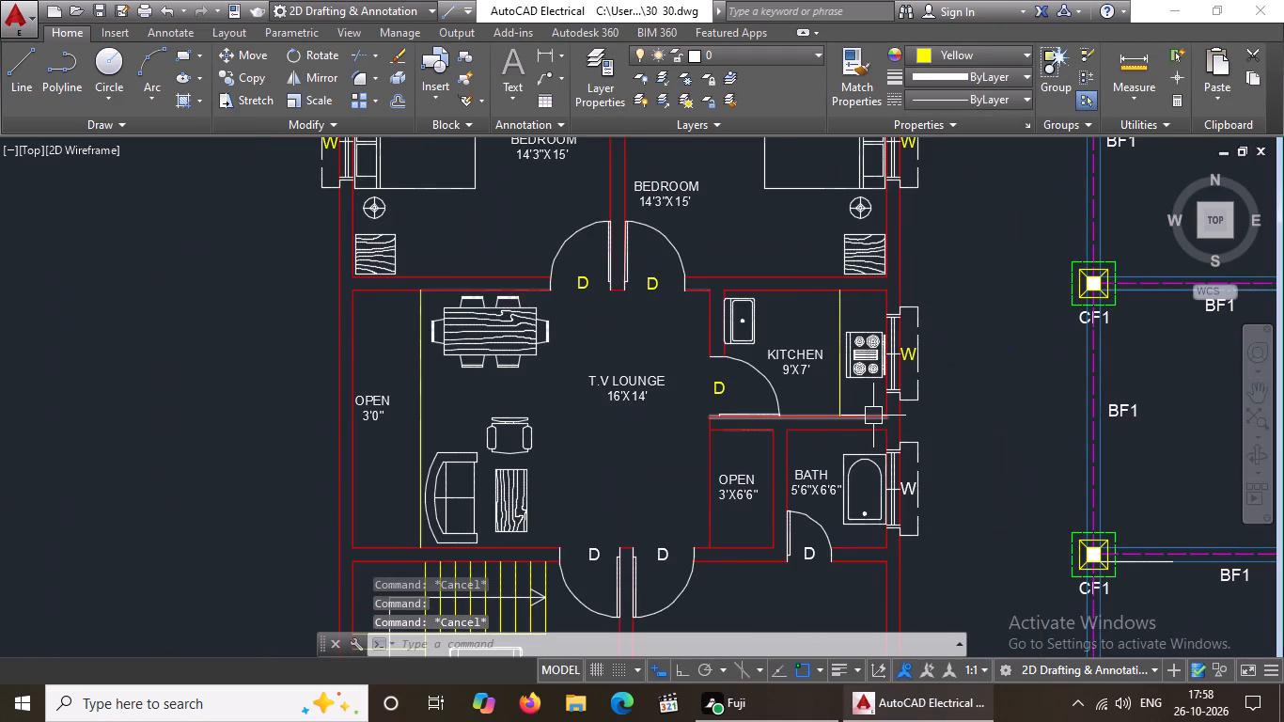
Change the D label of the door to the 5'6"X6'6" bath in the ground floor plan to yellow.
left_click(808, 554)
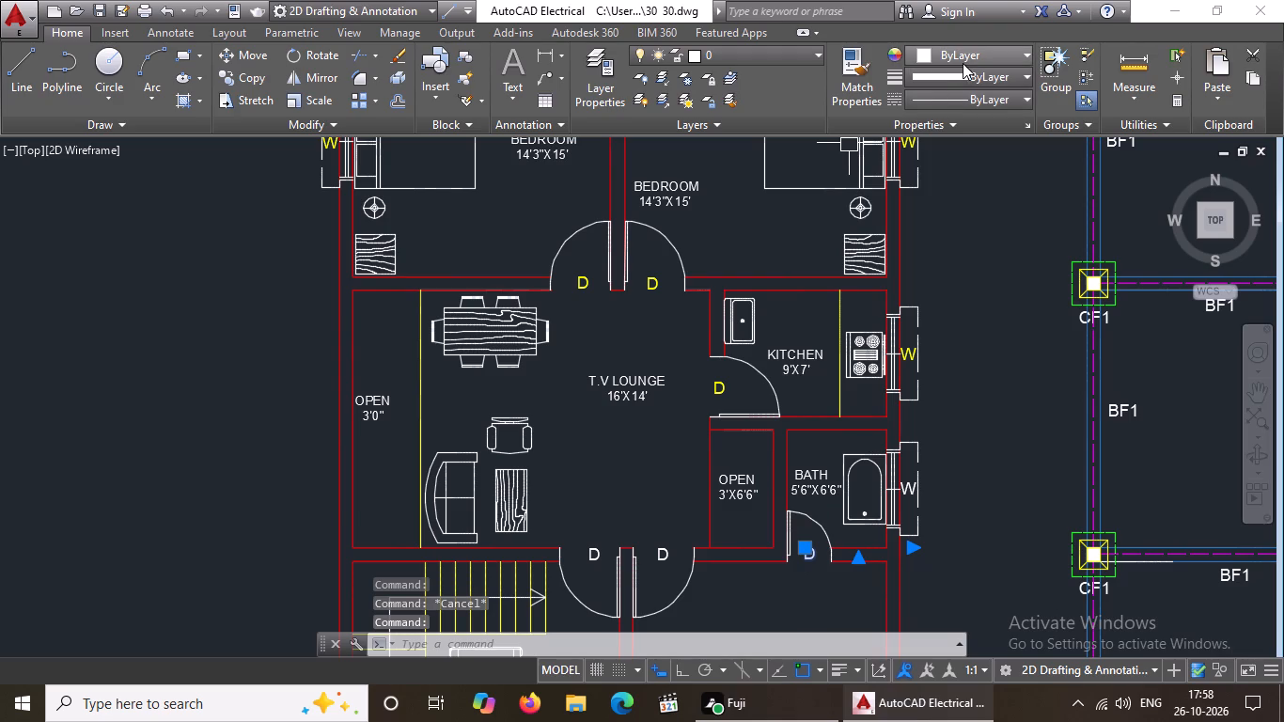
left_click(965, 59)
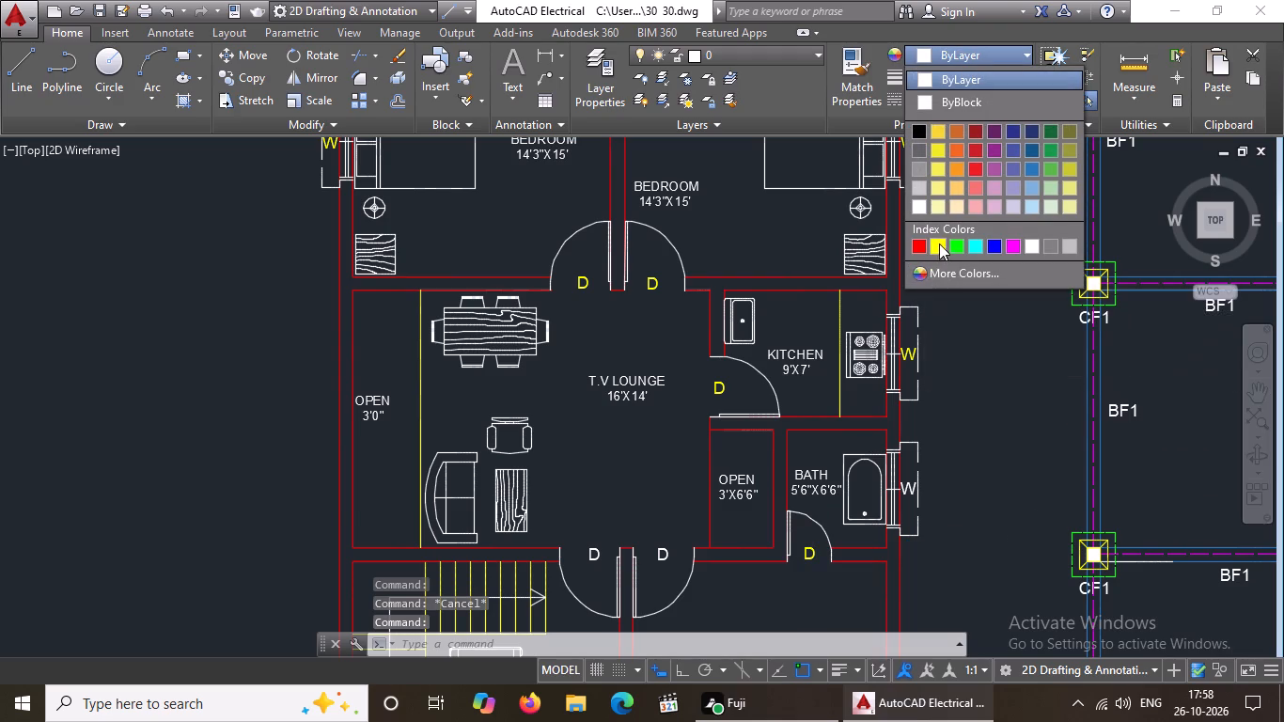
left_click(940, 243)
key("Escape")
Change the W label of the 5'6"X6'6" bath's window in the ground floor plan to yellow.
scroll(916, 484, "up", 2)
left_click(903, 499)
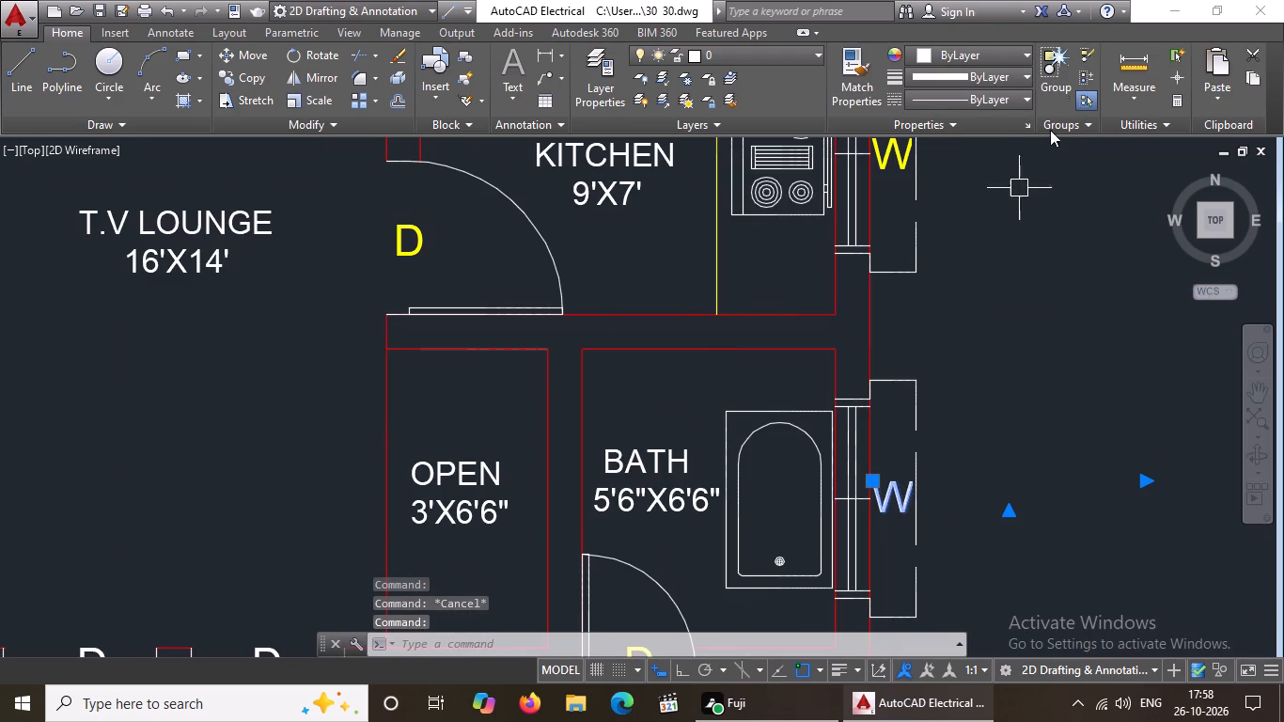
left_click(1028, 53)
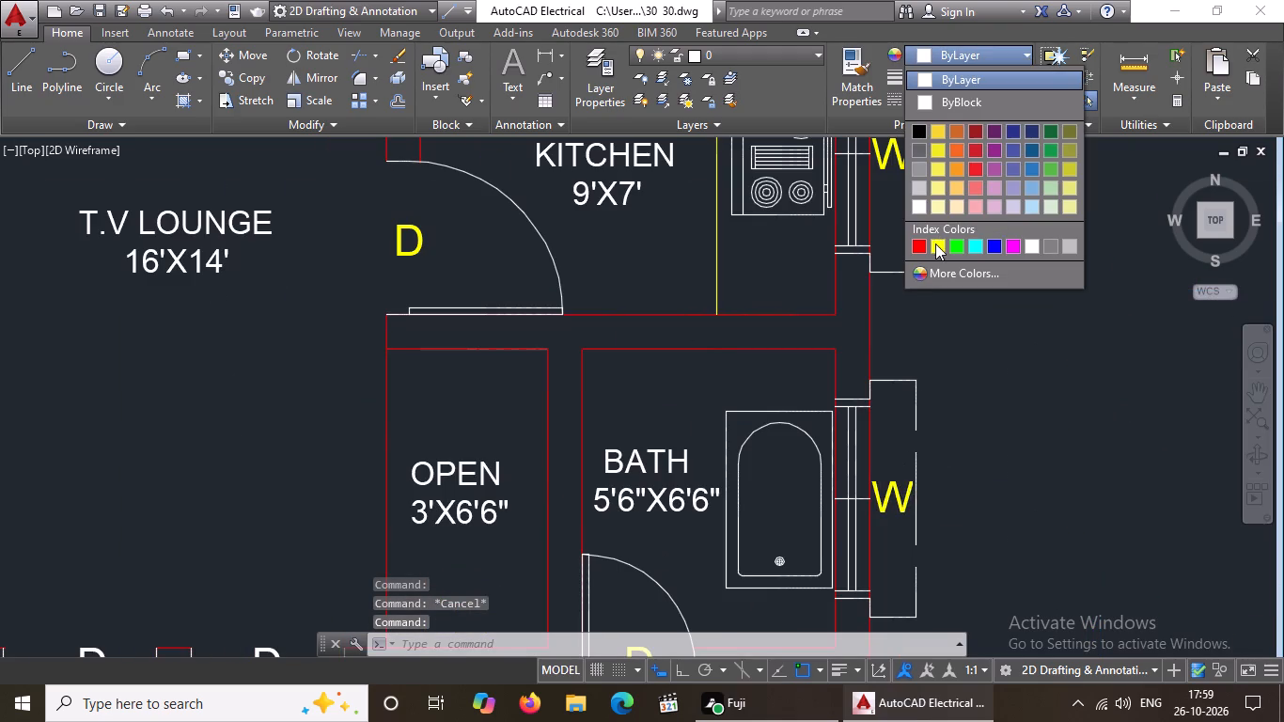
left_click(935, 243)
scroll(910, 306, "down", 3)
key("Escape")
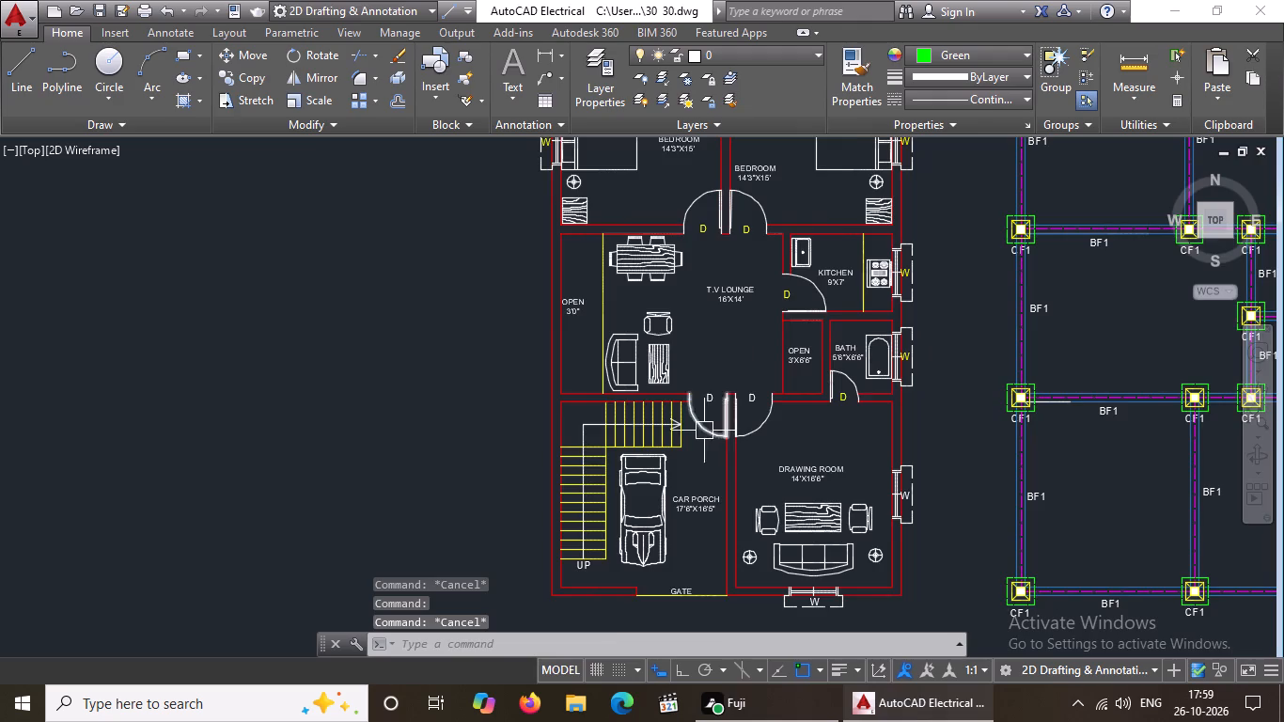
Change the D label of the door between the car porch and the T.V lounge to yellow.
scroll(703, 425, "up", 2)
left_click(713, 363)
left_click(964, 50)
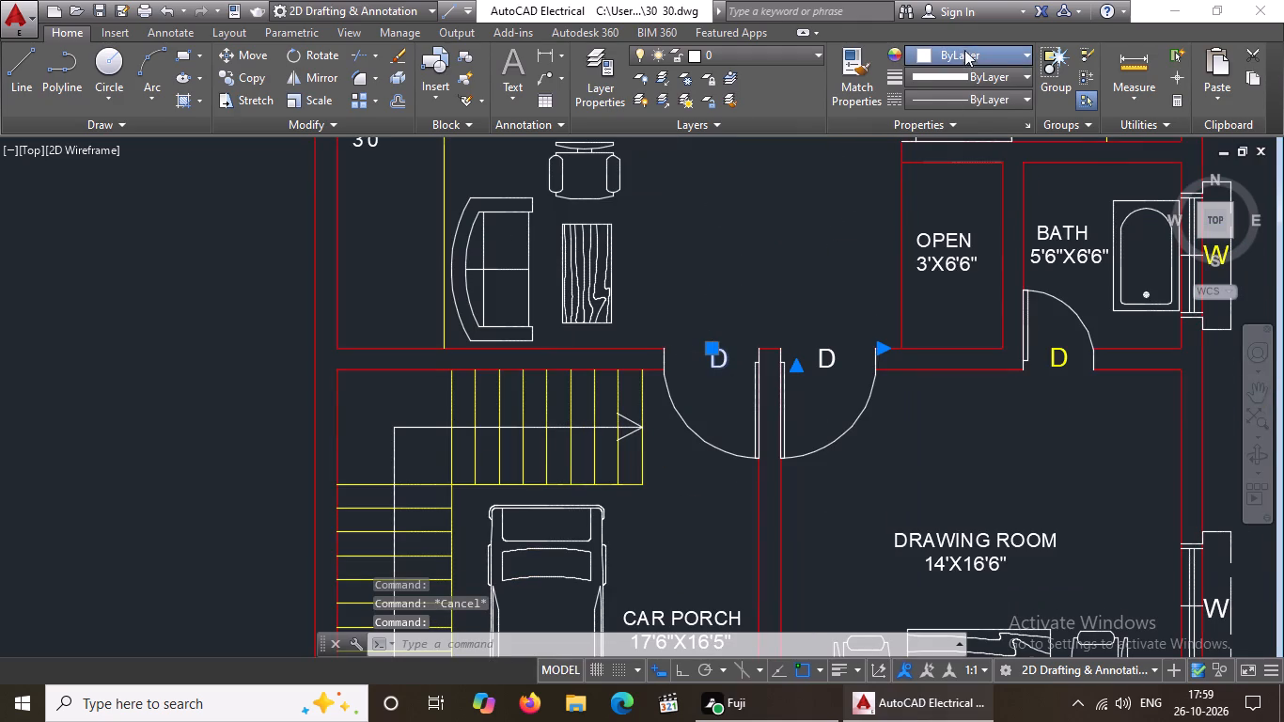
left_click(939, 240)
key("Escape")
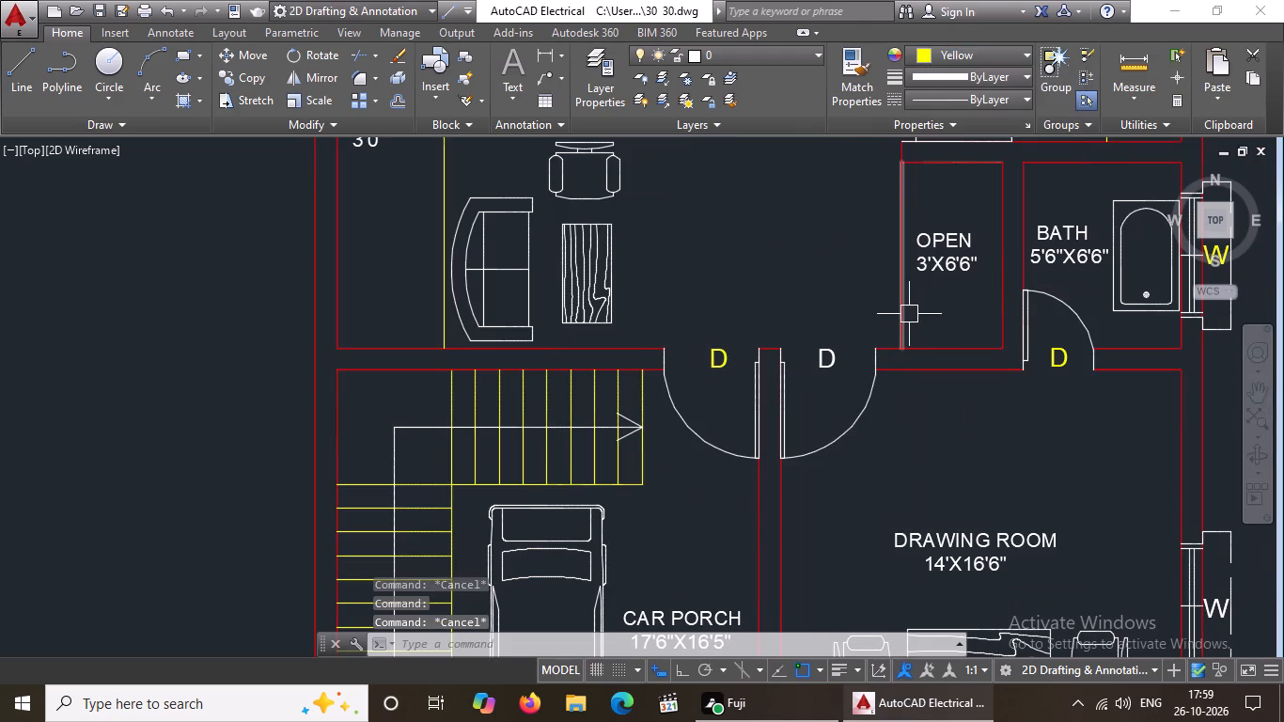
Change the D label of the door between the drawing room and the T.V lounge to yellow.
scroll(825, 328, "up", 2)
left_click(824, 400)
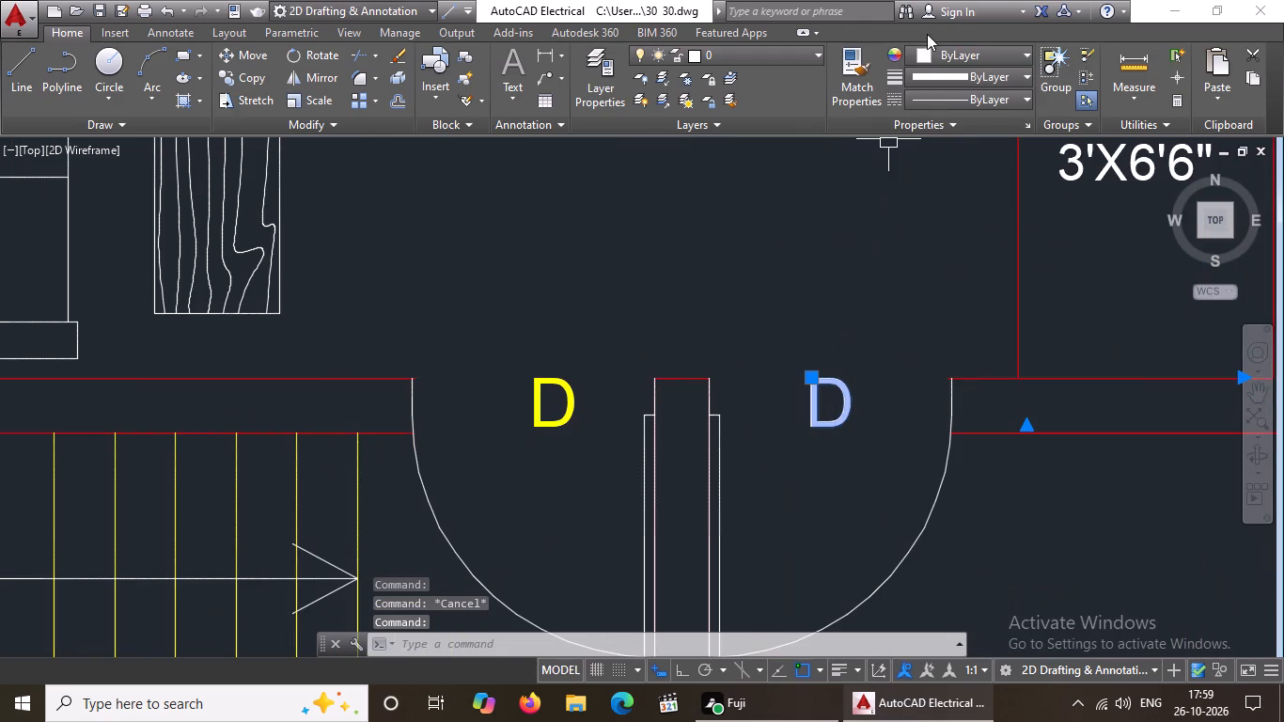
left_click(931, 50)
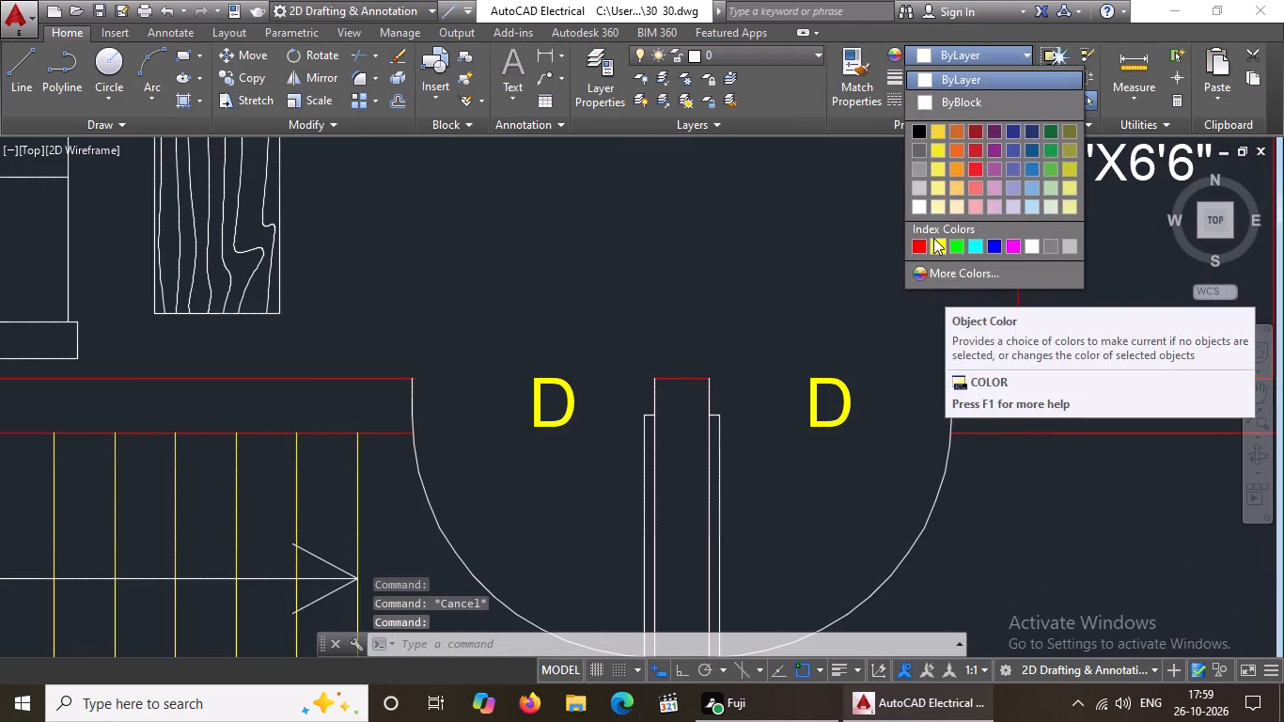
left_click_drag(933, 238, 934, 247)
scroll(935, 348, "down", 6)
key("Escape")
Change the GATE label at the car porch entrance in the ground floor plan to yellow.
scroll(942, 389, "down", 4)
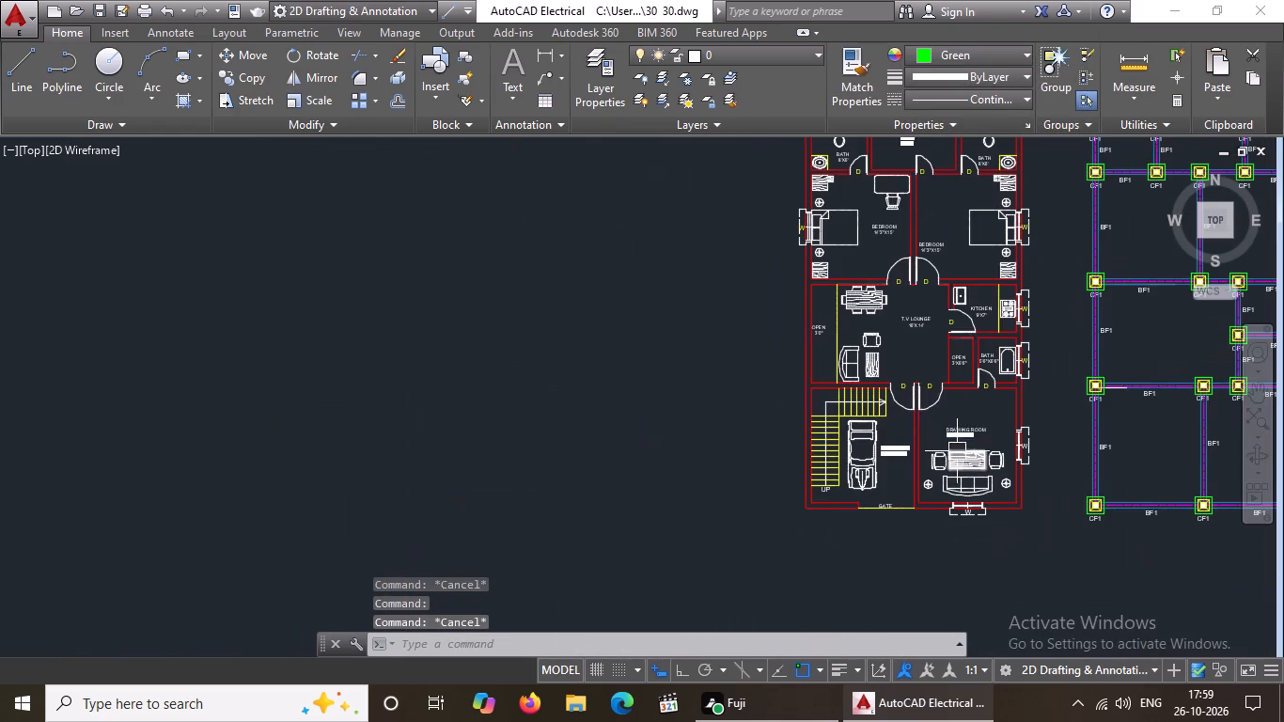
scroll(955, 454, "up", 2)
scroll(805, 585, "up", 2)
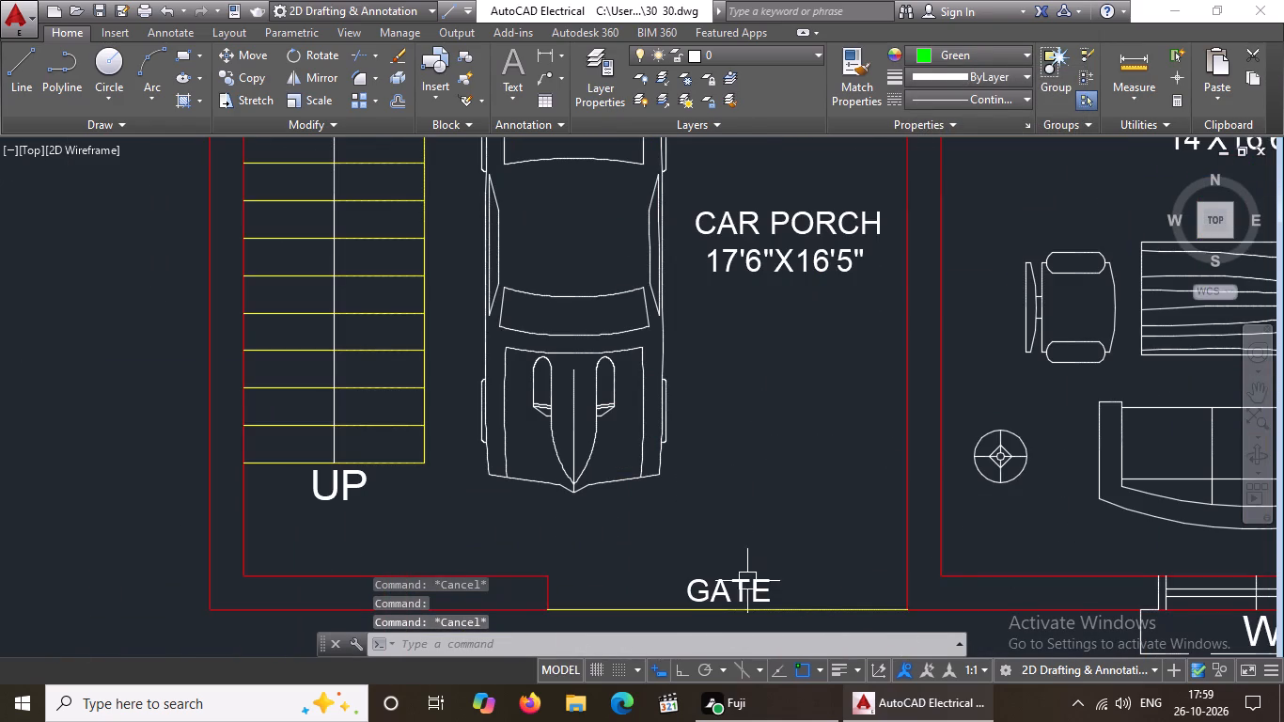
left_click(731, 596)
left_click(984, 62)
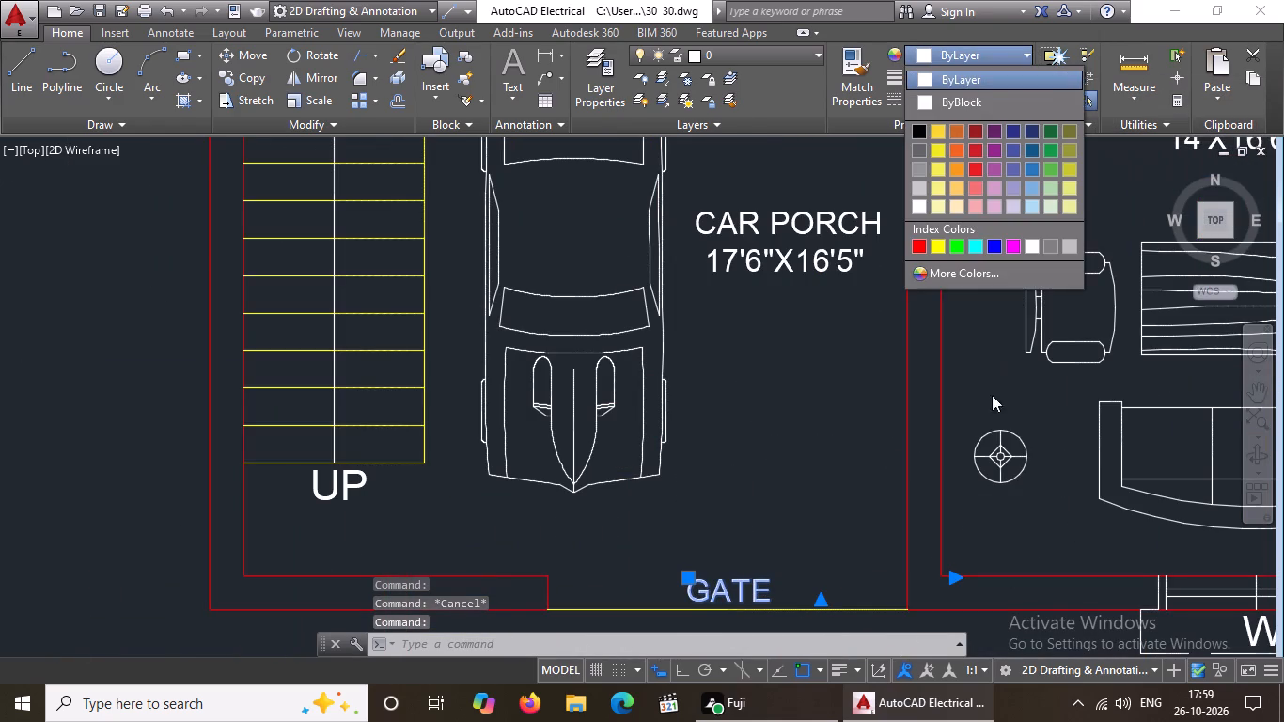
left_click(935, 245)
scroll(613, 471, "down", 3)
key("Escape")
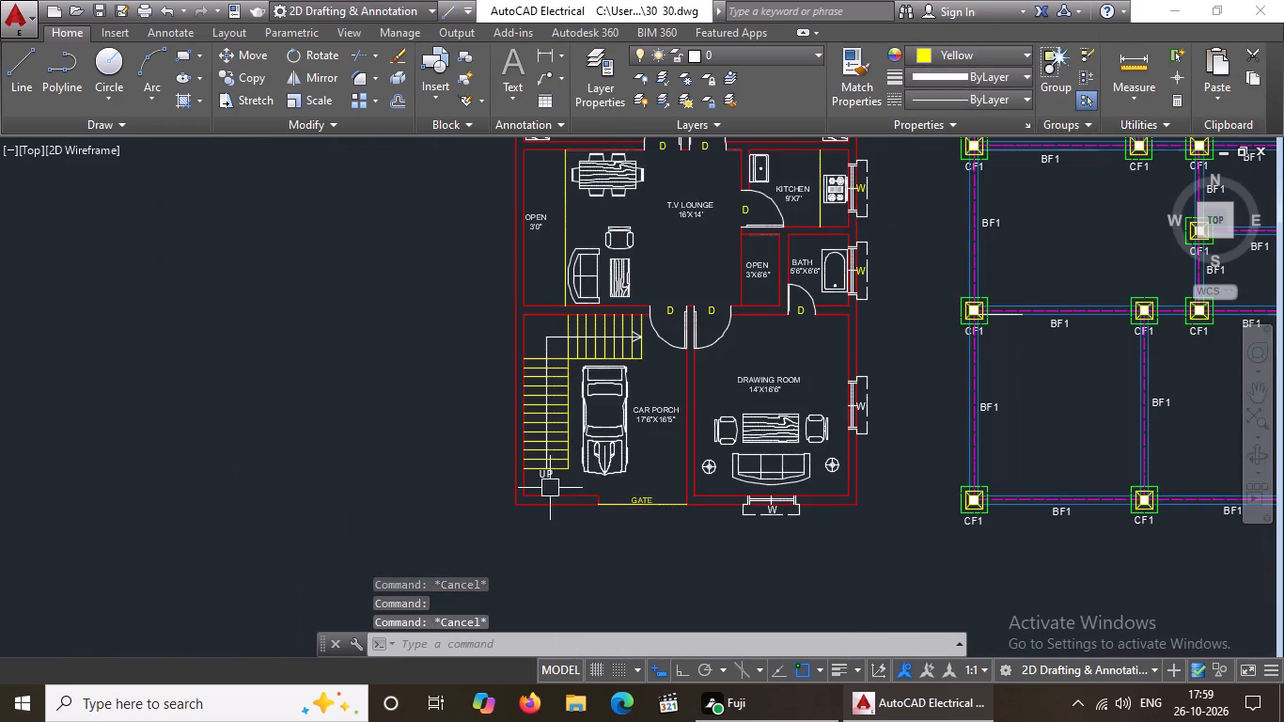
Change the UP label at the foot of the car porch stairs to yellow.
scroll(548, 488, "up", 3)
left_click(544, 451)
left_click(962, 52)
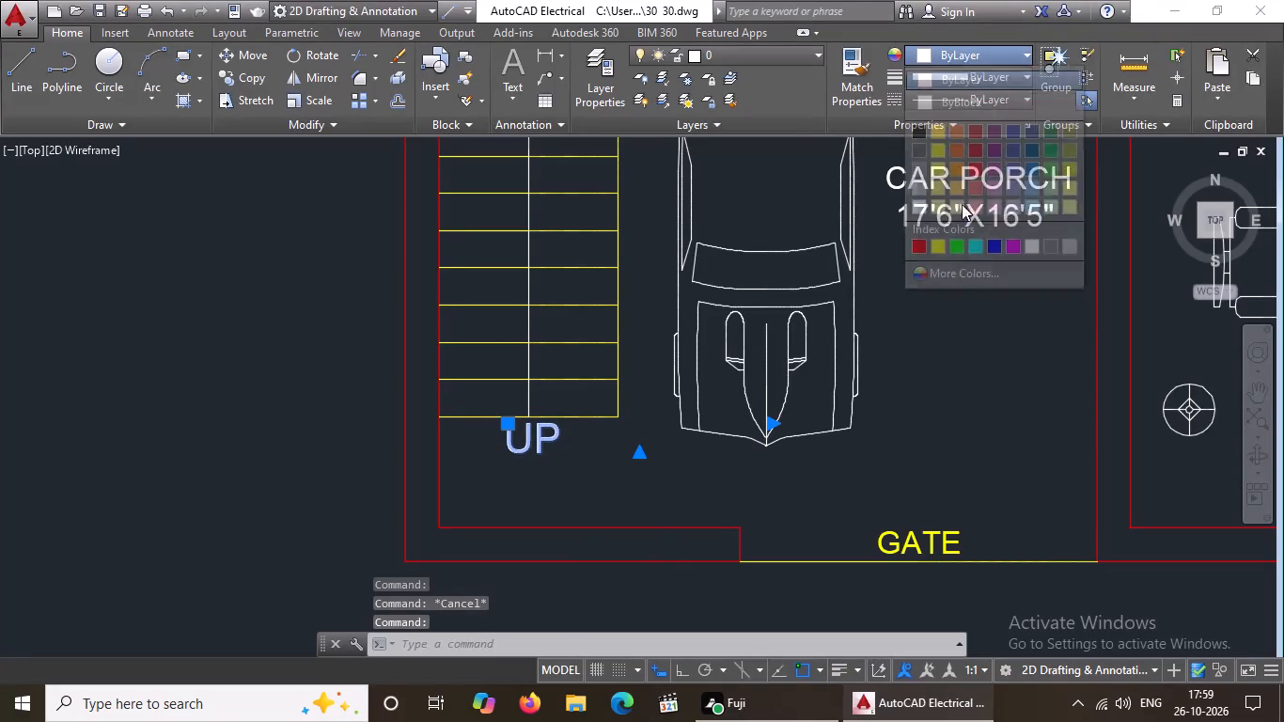
left_click(937, 243)
scroll(592, 468, "down", 5)
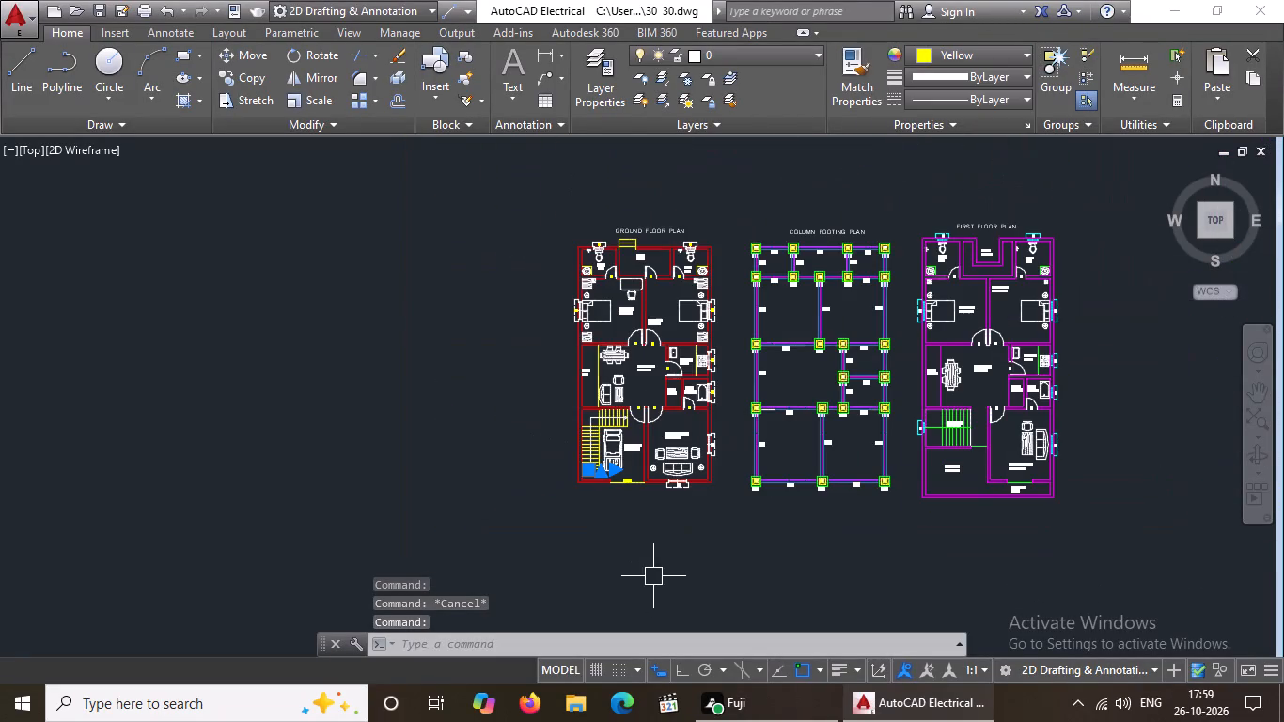
key("Escape")
Change the W label of the drawing room's side window in the ground floor plan to yellow.
scroll(601, 437, "up", 3)
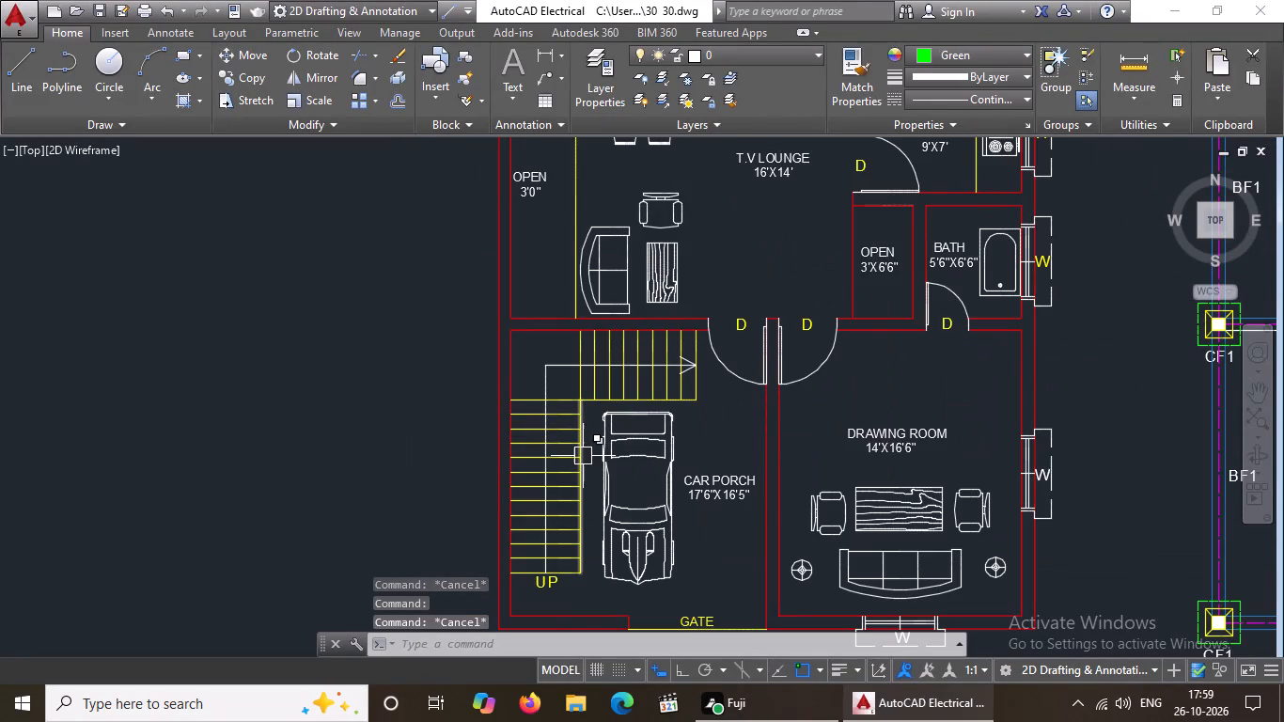
scroll(1042, 482, "up", 3)
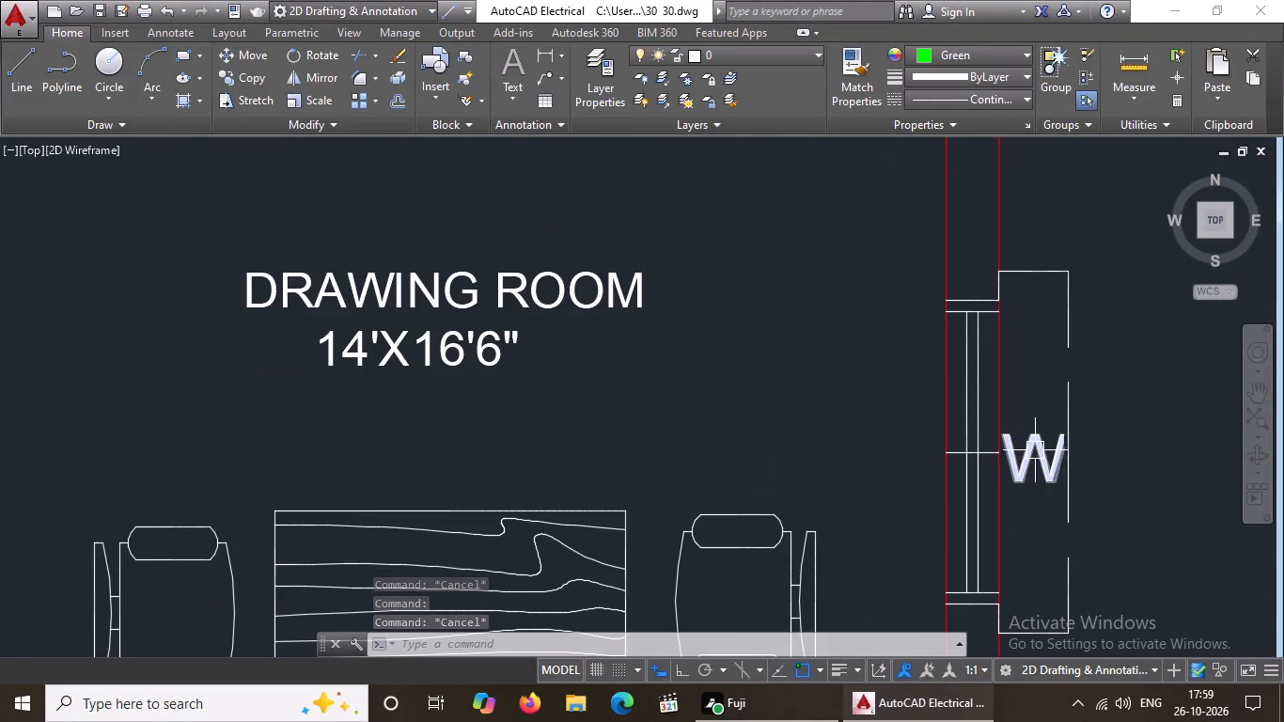
left_click(1035, 449)
left_click(946, 55)
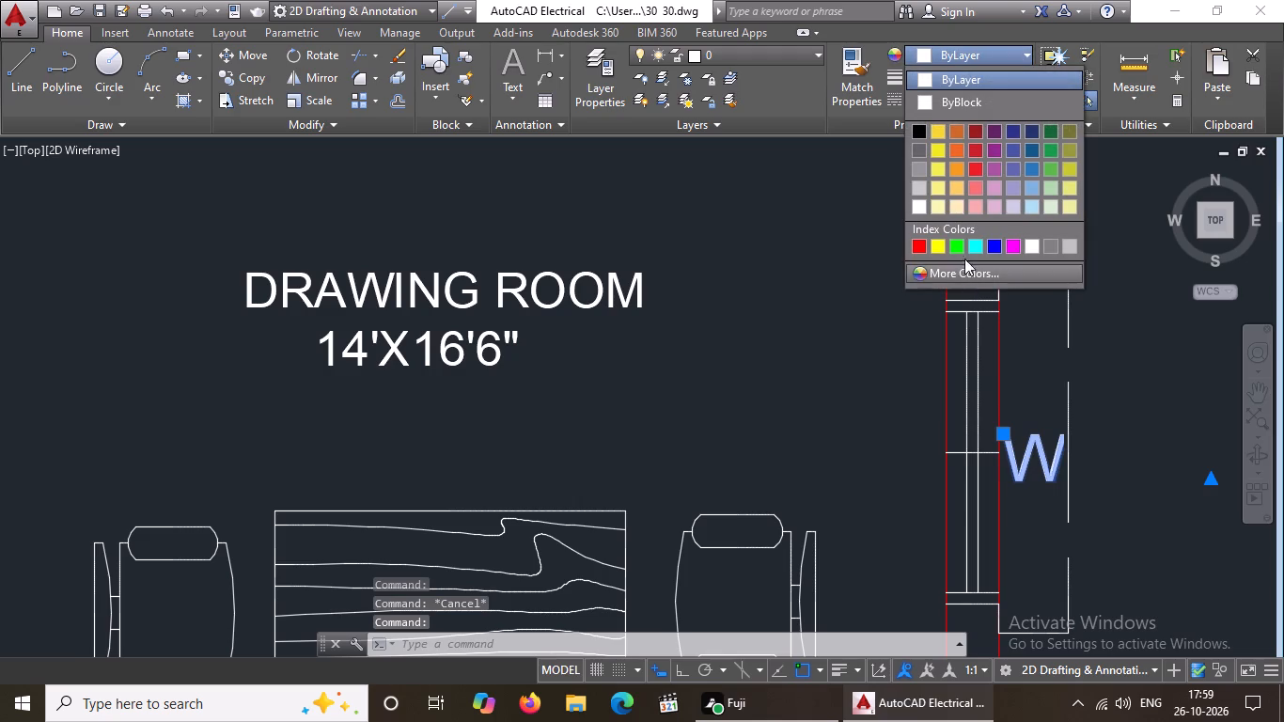
left_click(936, 245)
scroll(934, 267, "down", 5)
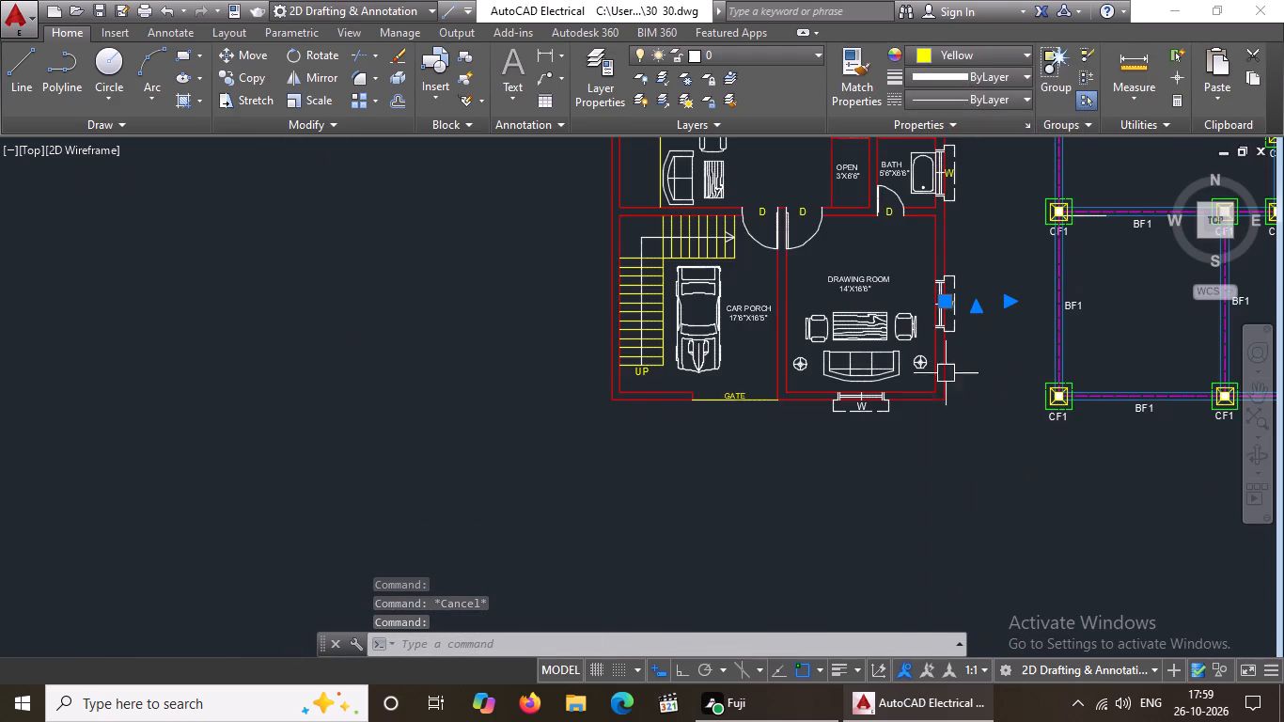
scroll(836, 438, "up", 3)
key("Escape")
Change the W label of the drawing room's front window in the ground floor plan to yellow.
left_click(939, 300)
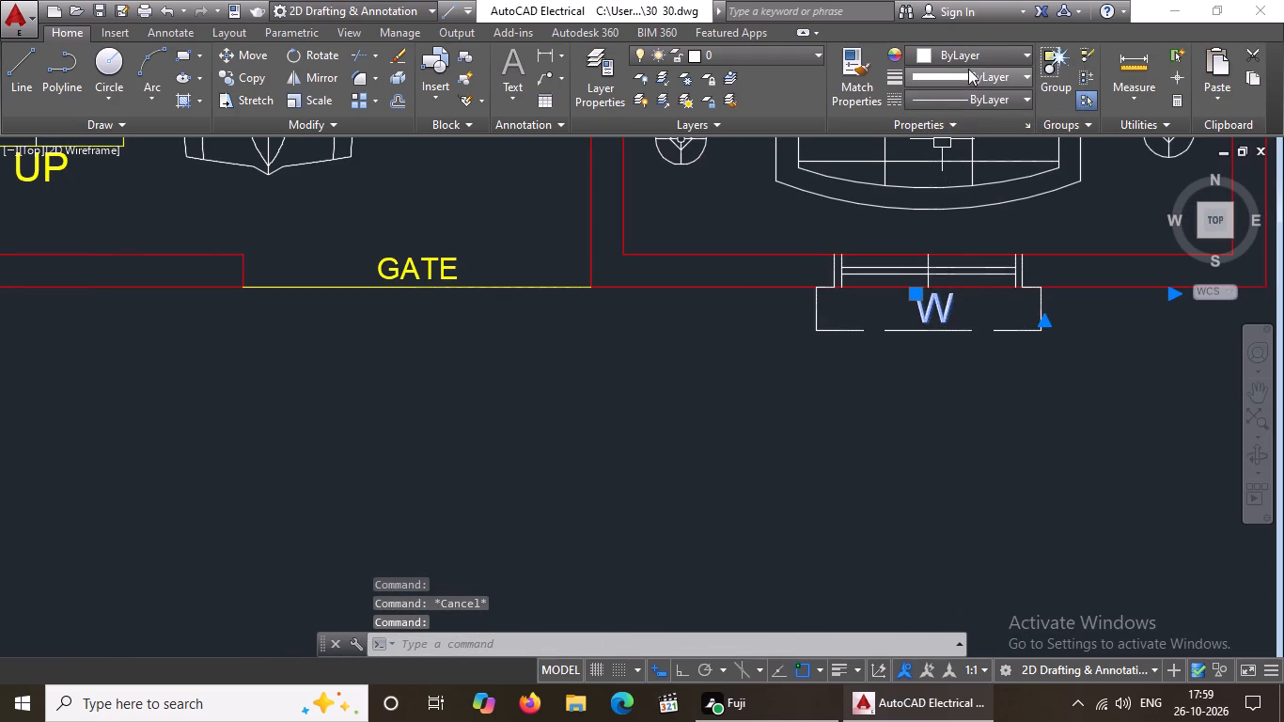
left_click(979, 53)
left_click(931, 235)
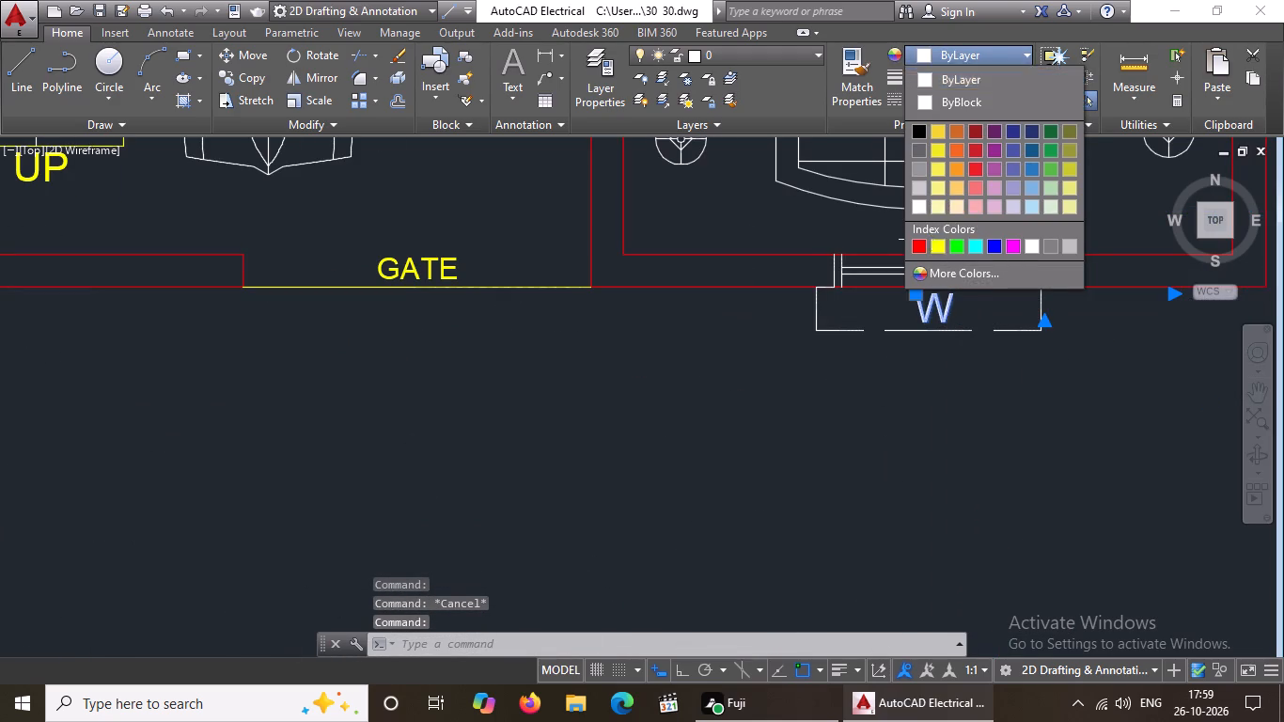
scroll(837, 396, "down", 2)
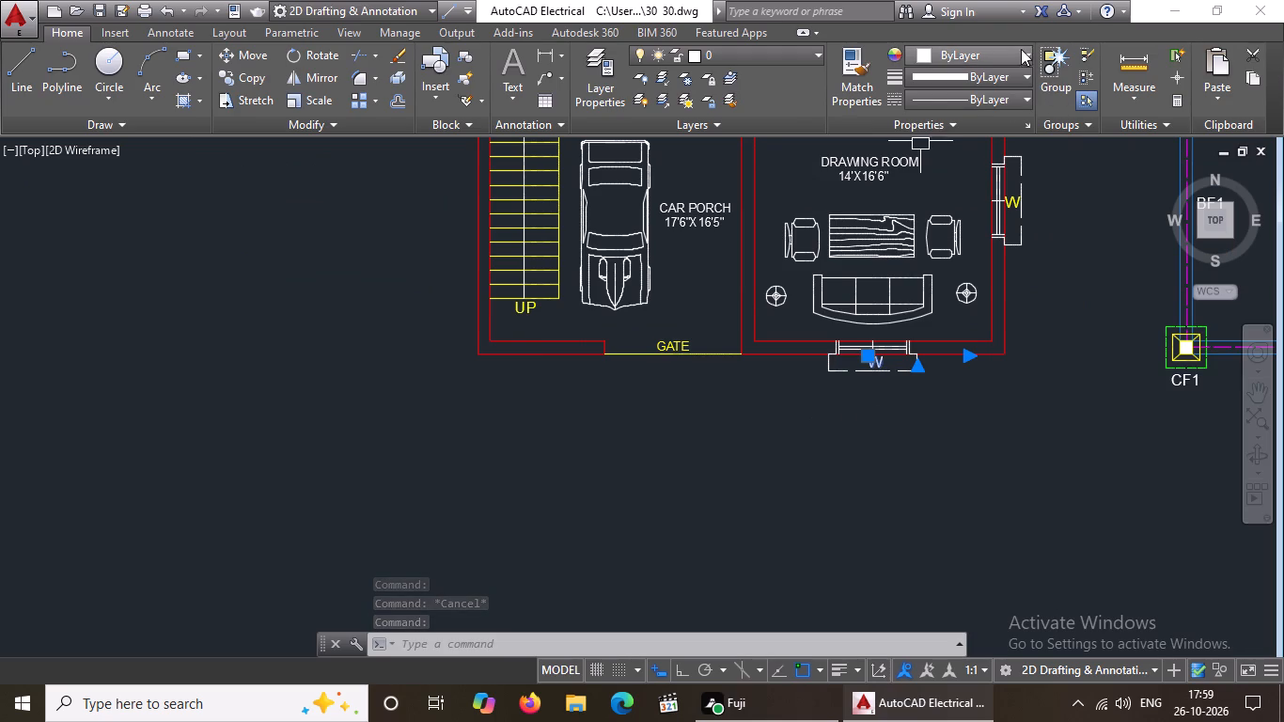
left_click(1021, 49)
left_click(935, 239)
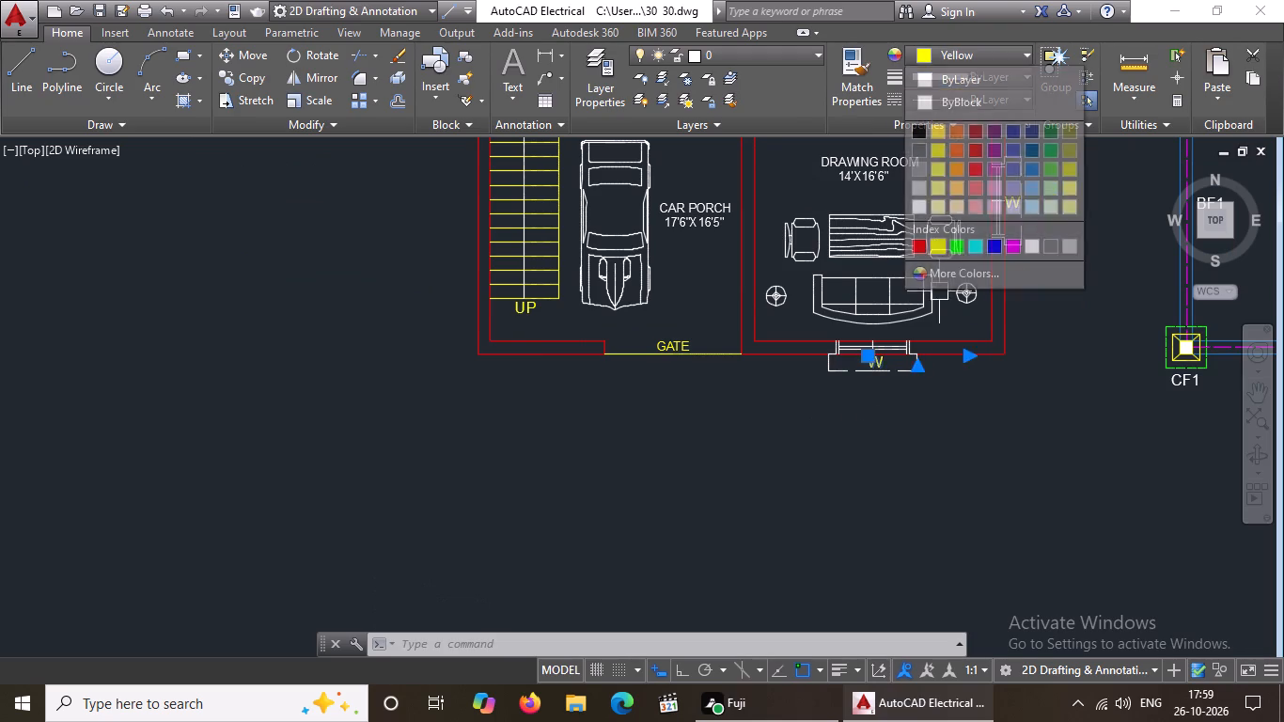
scroll(894, 420, "down", 3)
key("Escape")
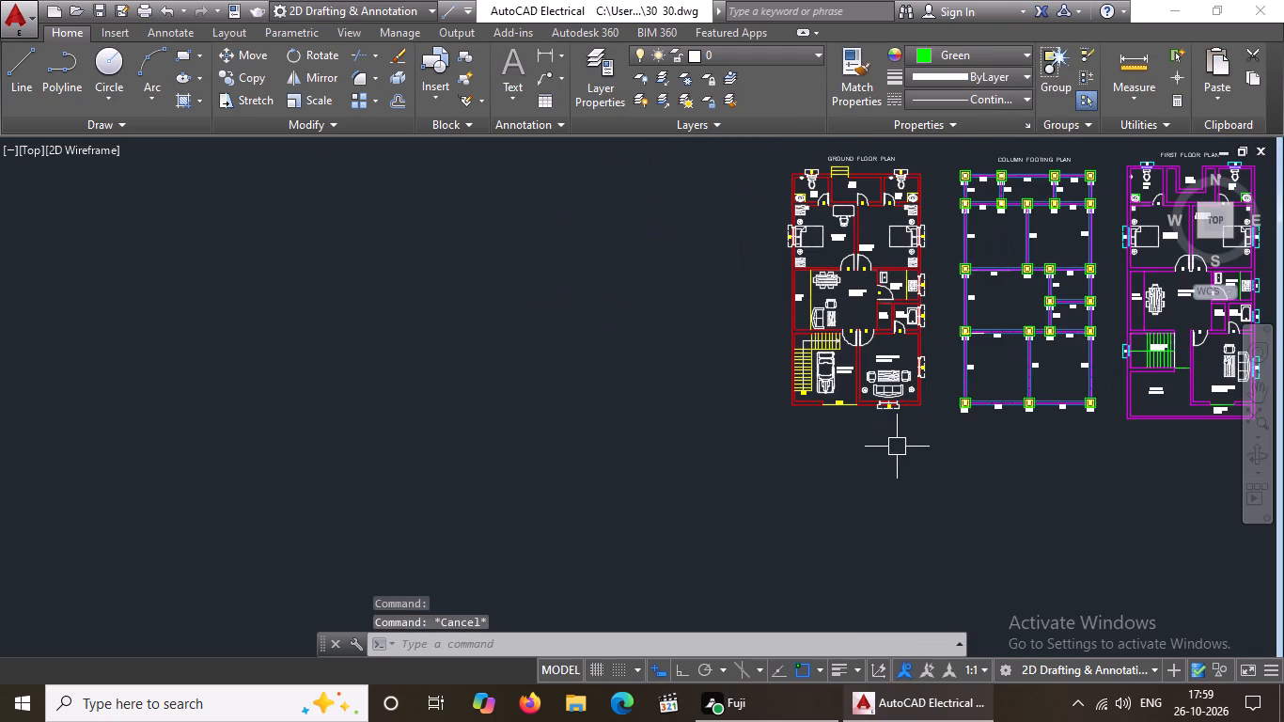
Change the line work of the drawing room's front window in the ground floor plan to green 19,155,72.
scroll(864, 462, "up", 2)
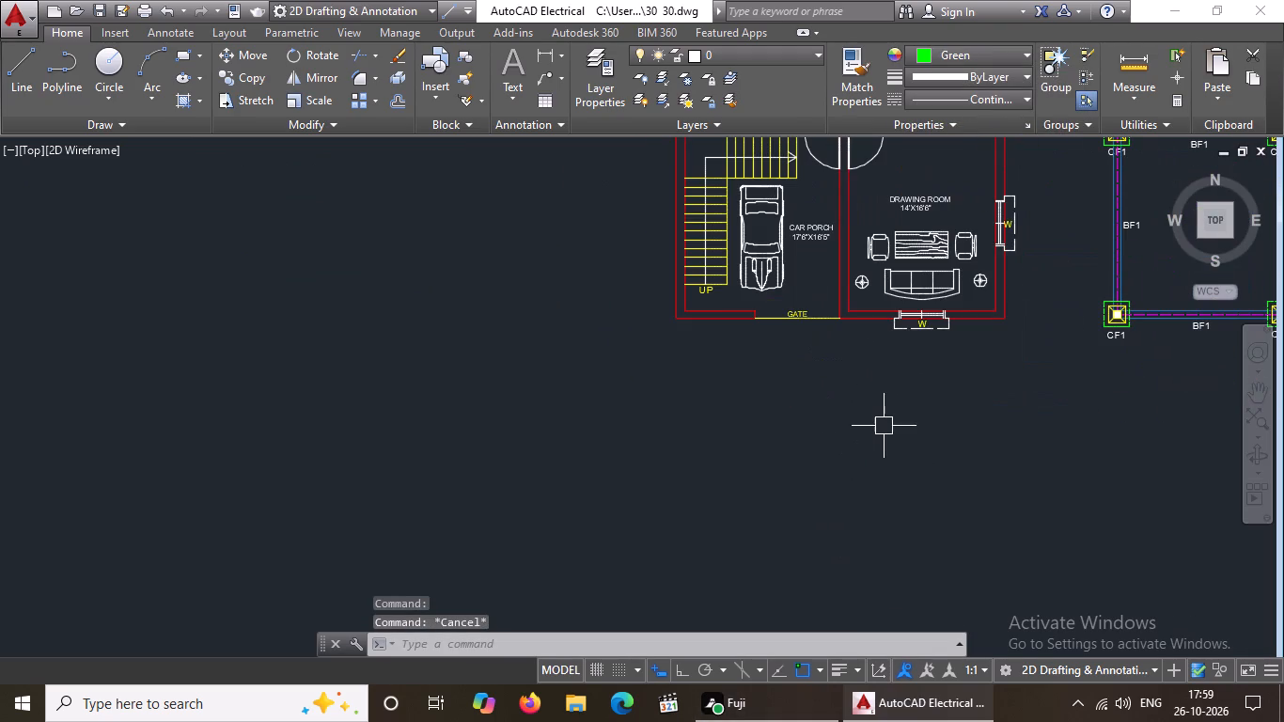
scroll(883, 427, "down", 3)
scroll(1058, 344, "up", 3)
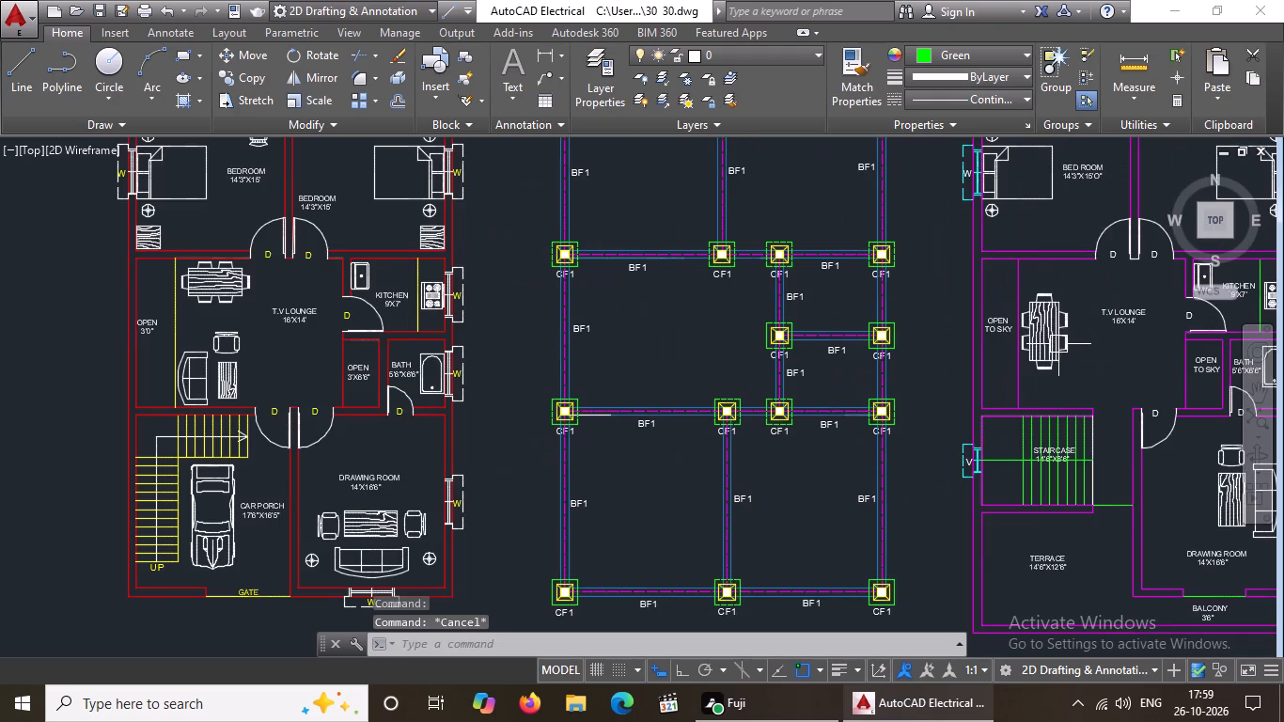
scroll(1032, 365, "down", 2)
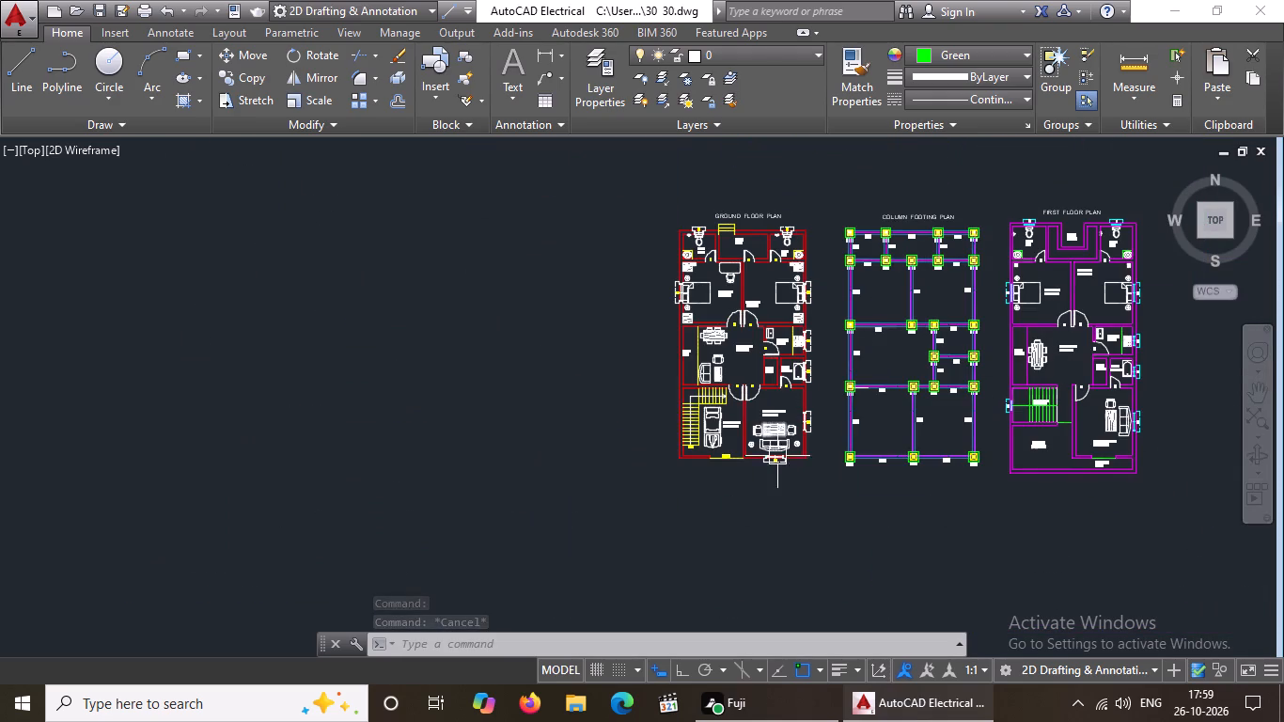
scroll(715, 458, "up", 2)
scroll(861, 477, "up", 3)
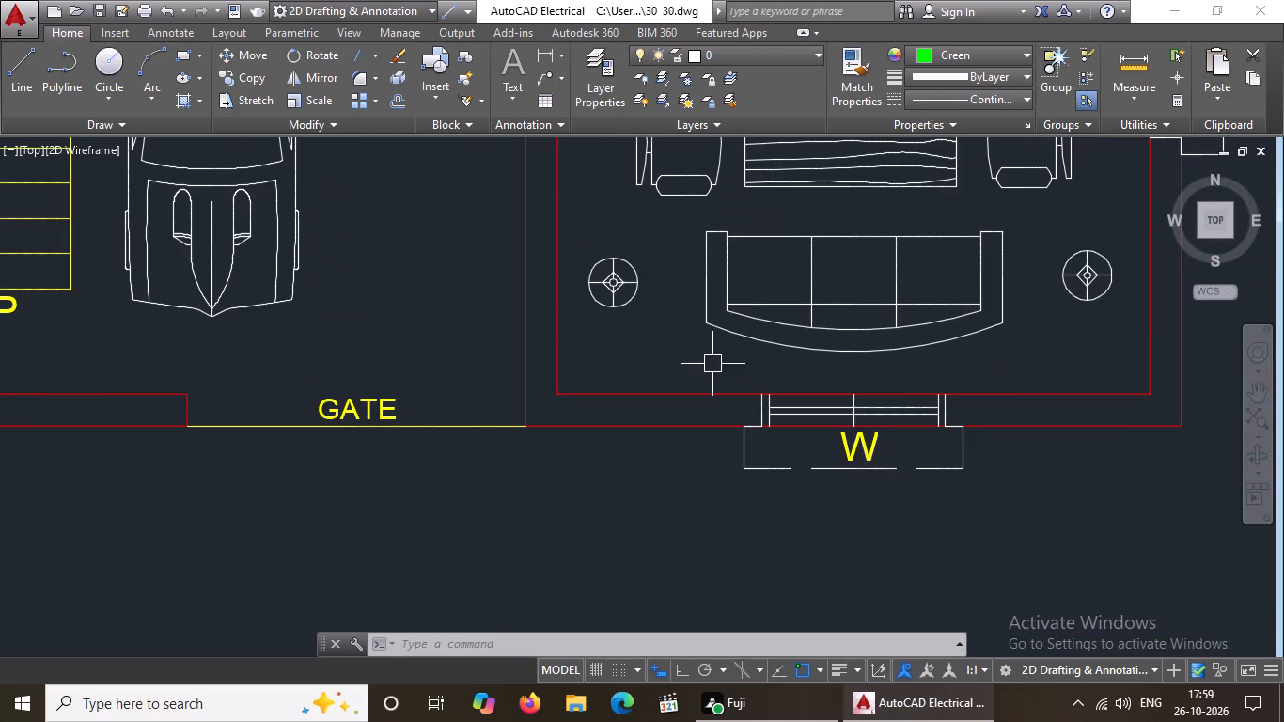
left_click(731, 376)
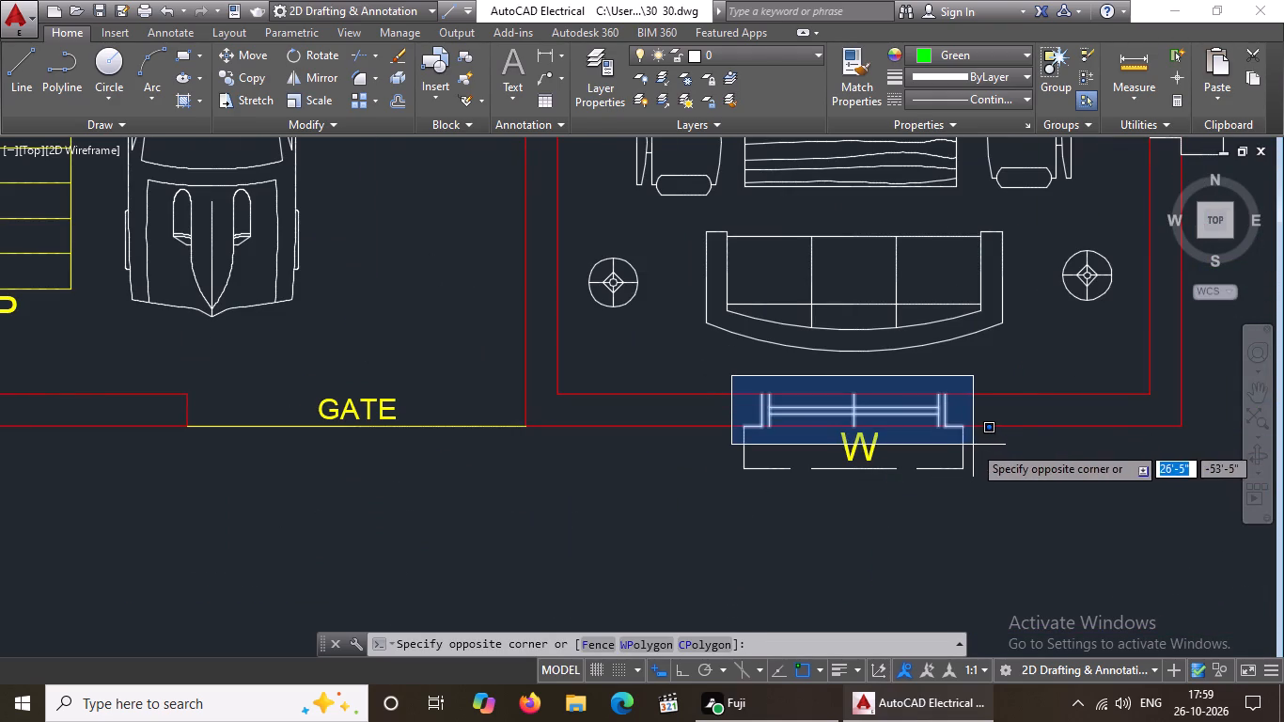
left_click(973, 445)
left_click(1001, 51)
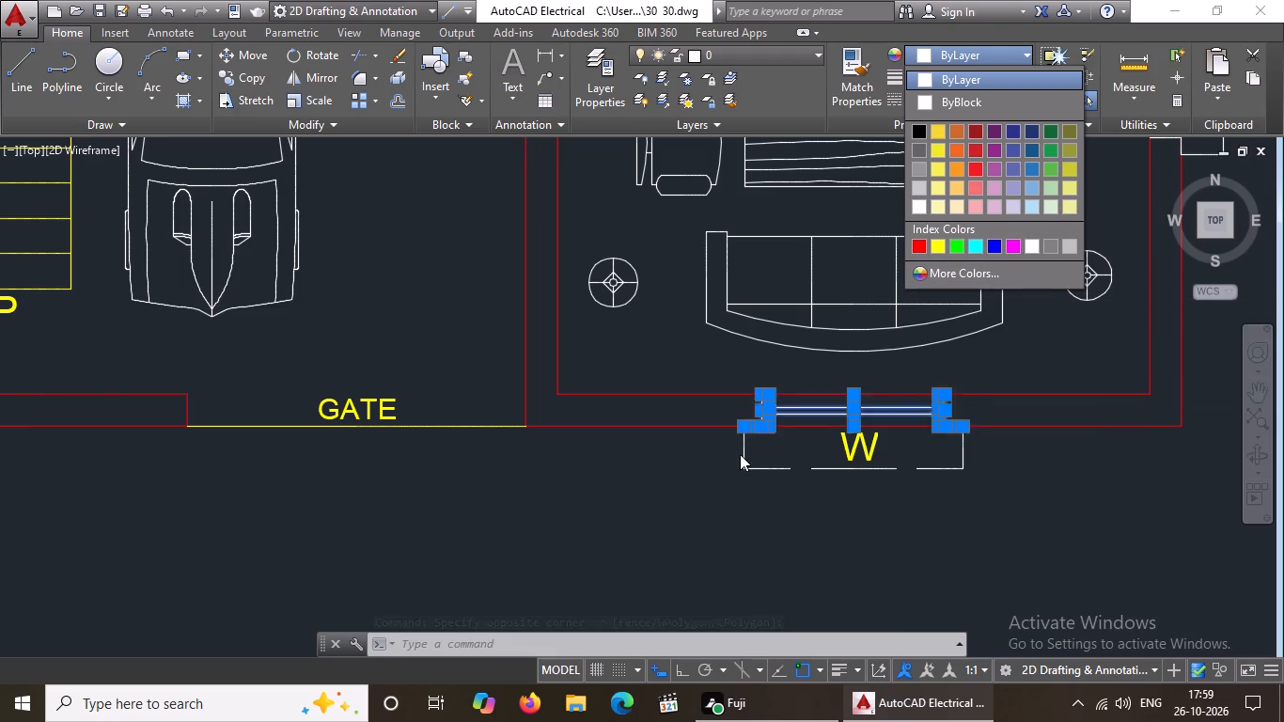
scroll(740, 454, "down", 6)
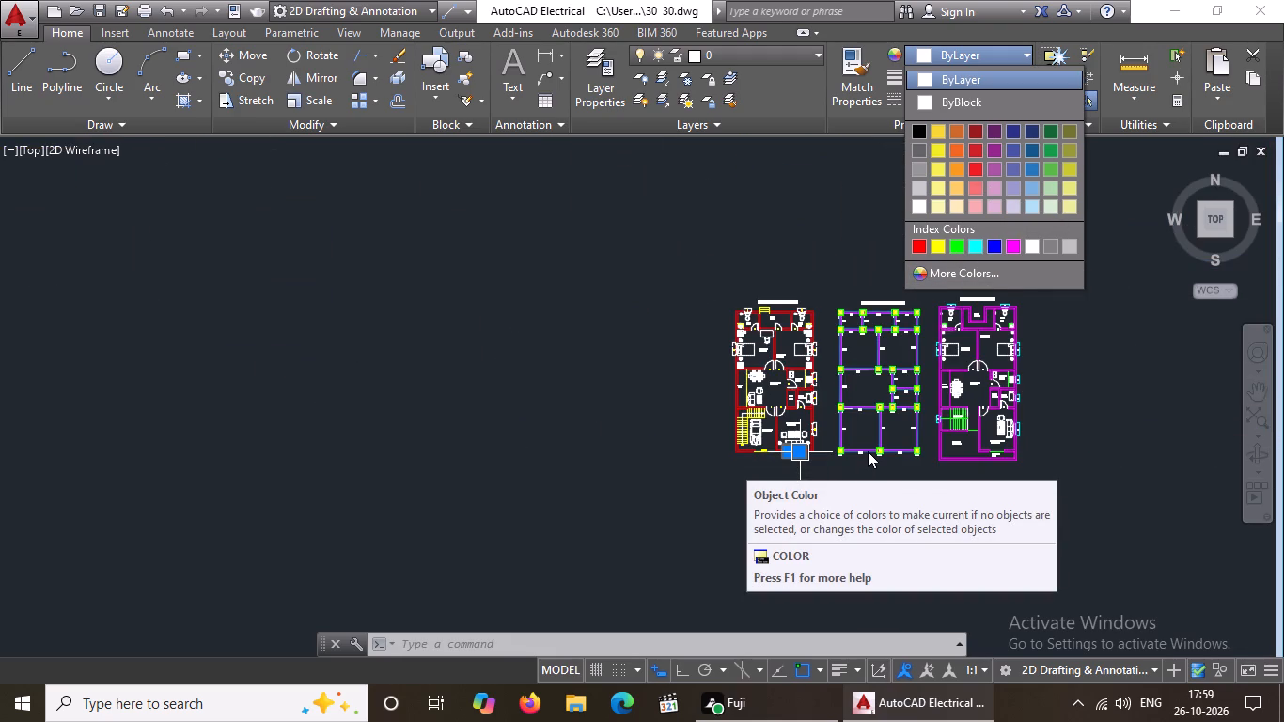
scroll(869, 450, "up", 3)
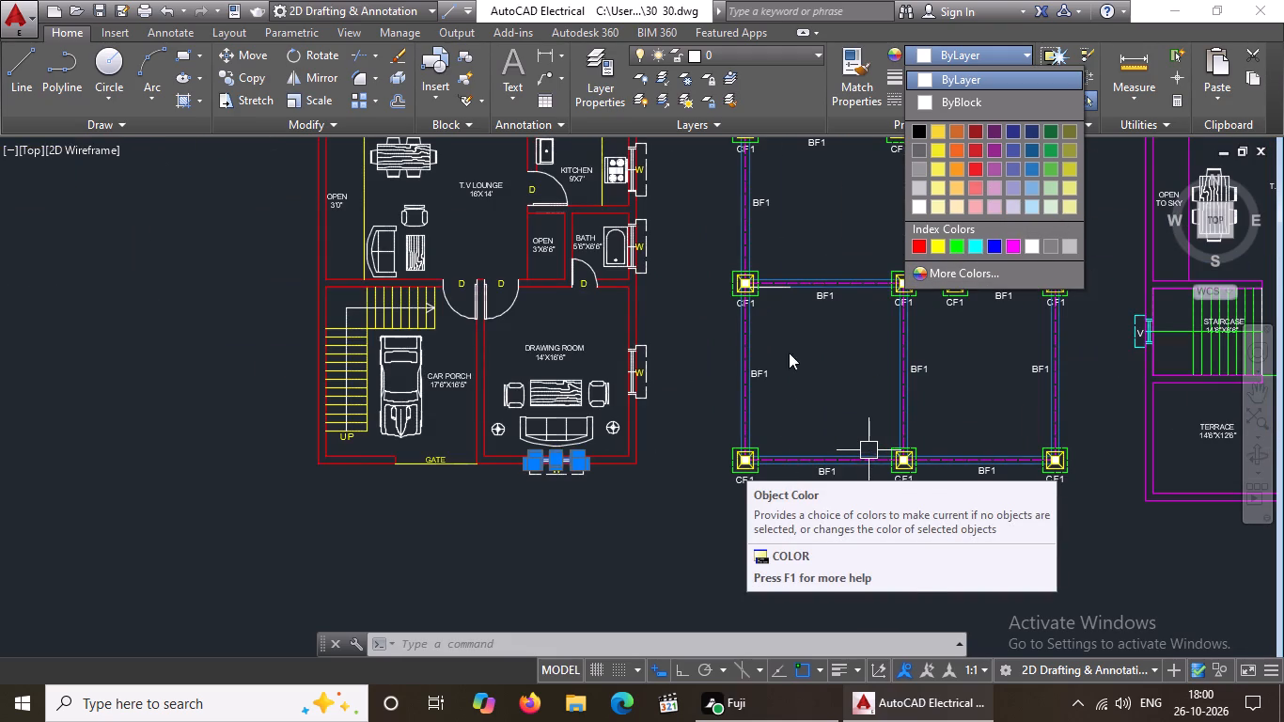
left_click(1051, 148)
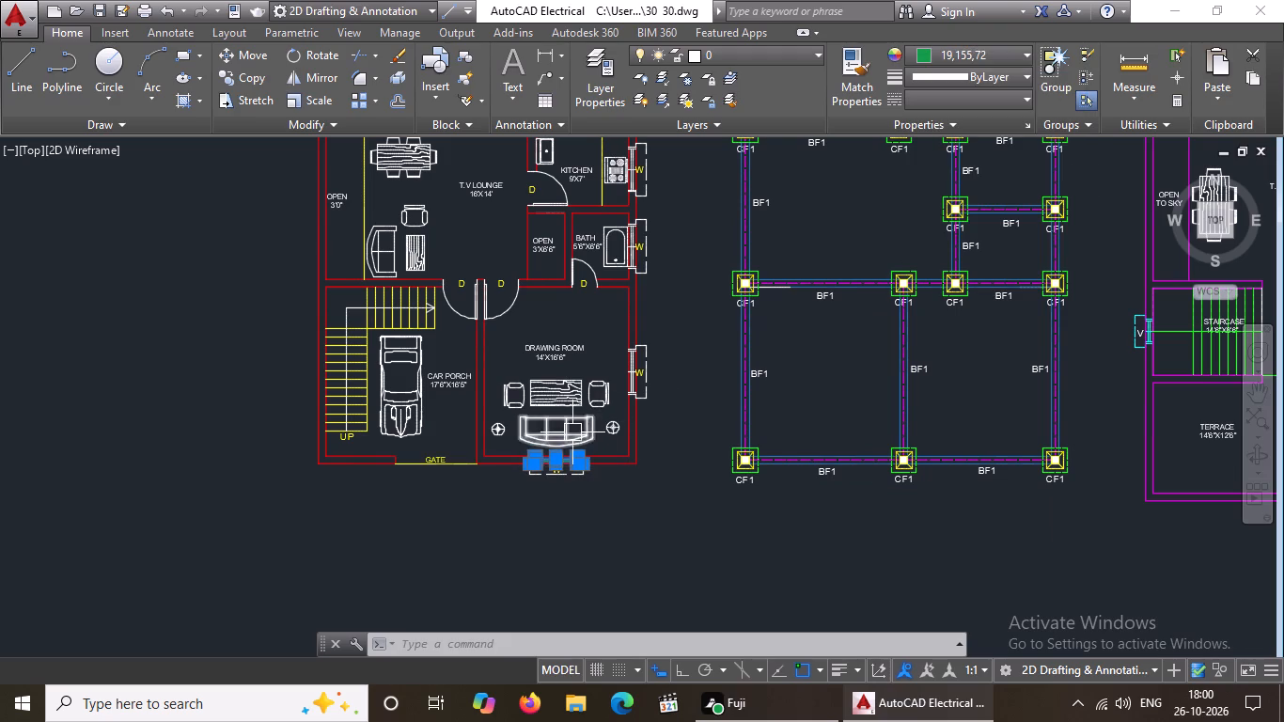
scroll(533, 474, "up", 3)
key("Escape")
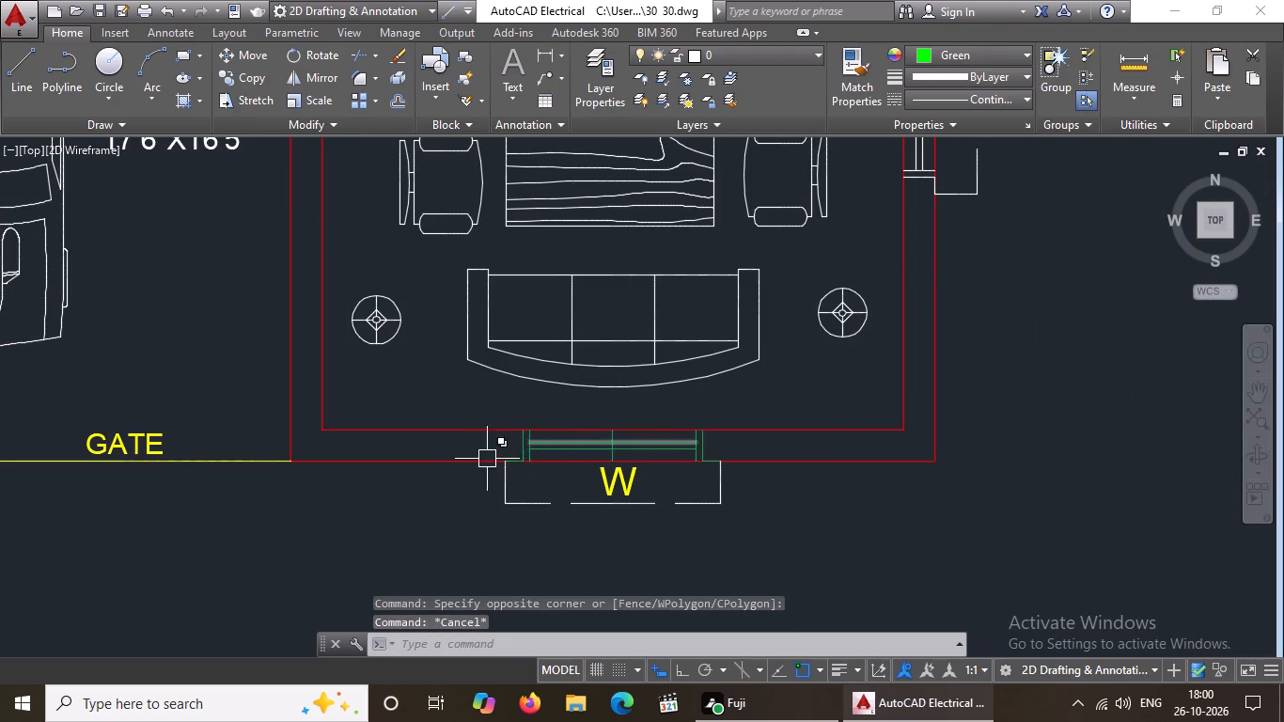
Set the current object colour to dark green 19,103,52 with nothing selected.
left_click(1027, 52)
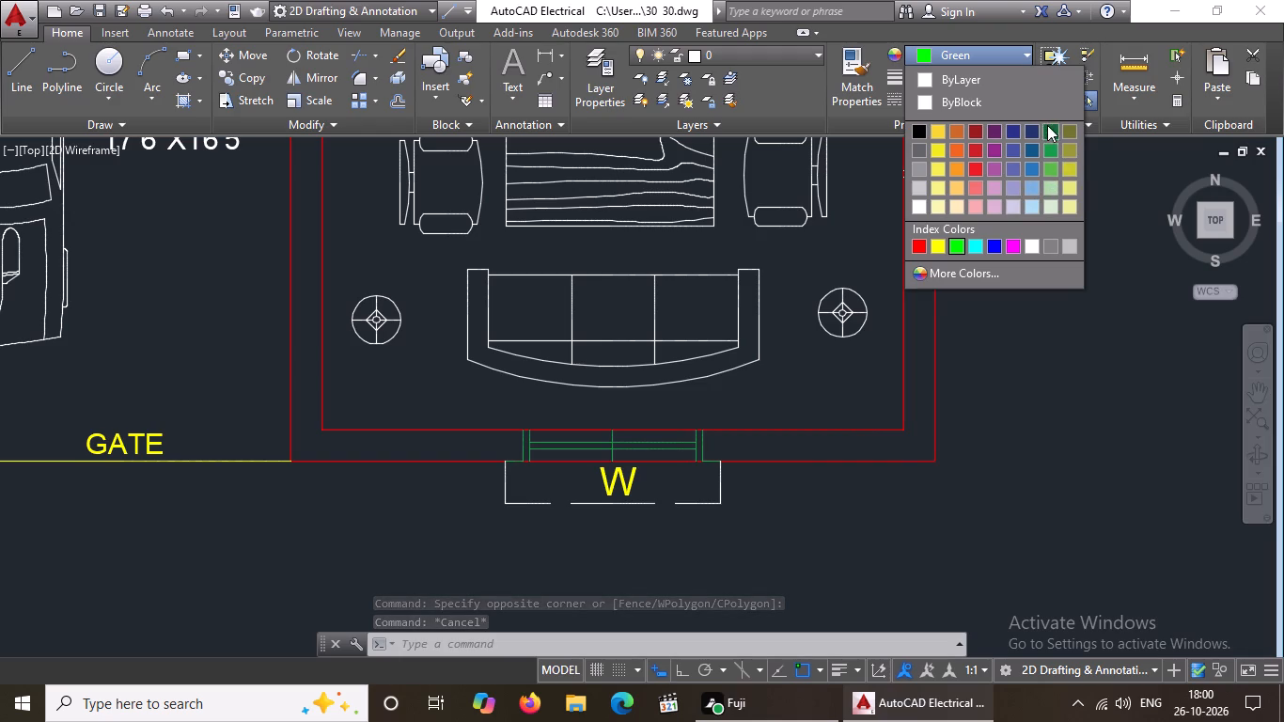
left_click(1048, 126)
key("Escape")
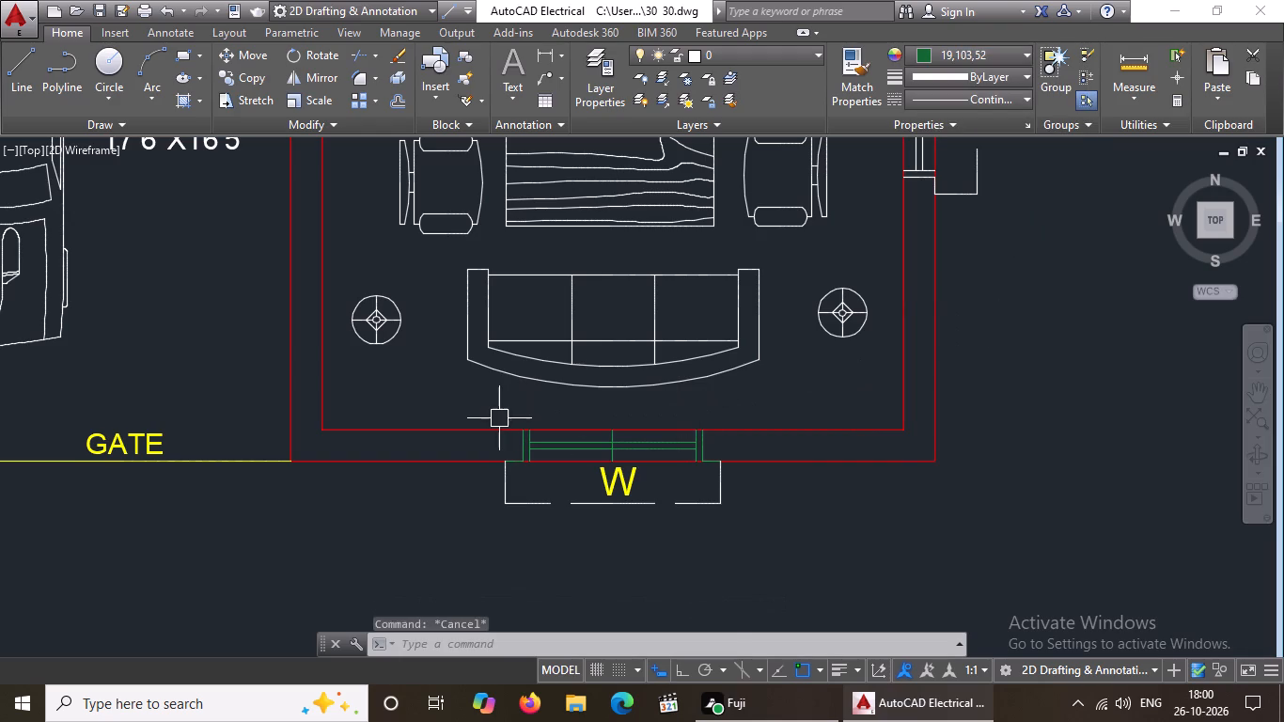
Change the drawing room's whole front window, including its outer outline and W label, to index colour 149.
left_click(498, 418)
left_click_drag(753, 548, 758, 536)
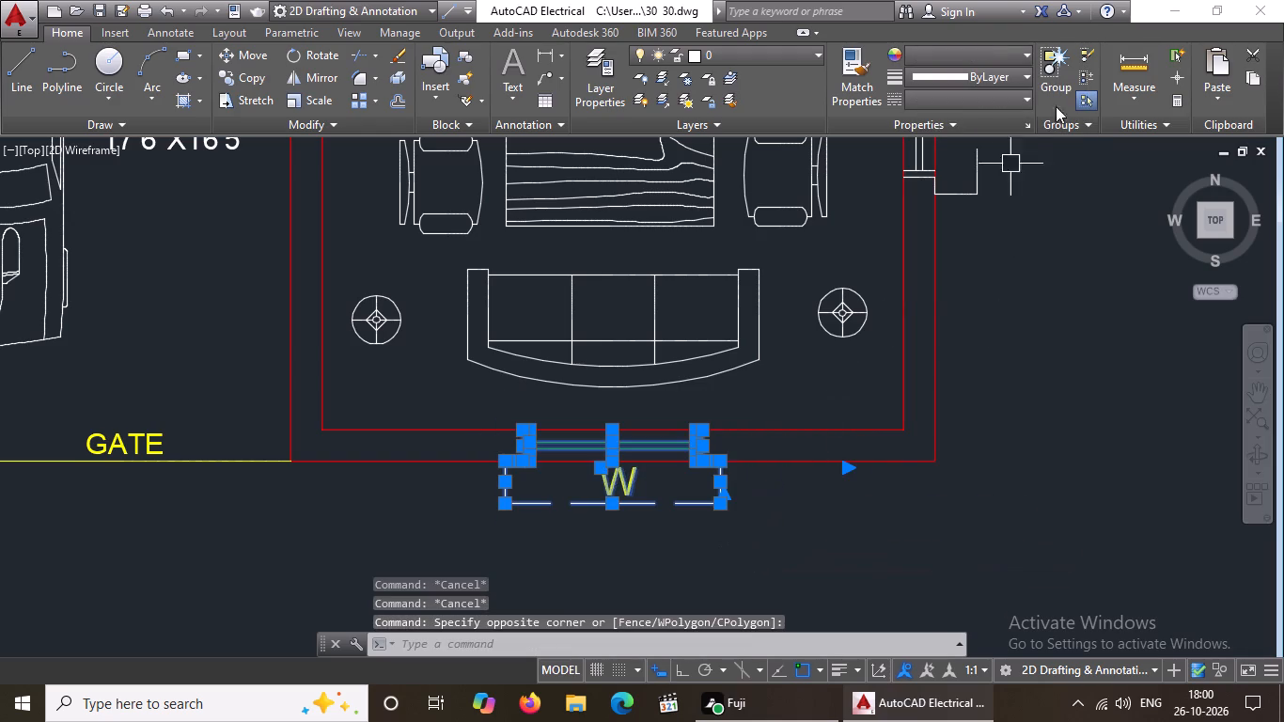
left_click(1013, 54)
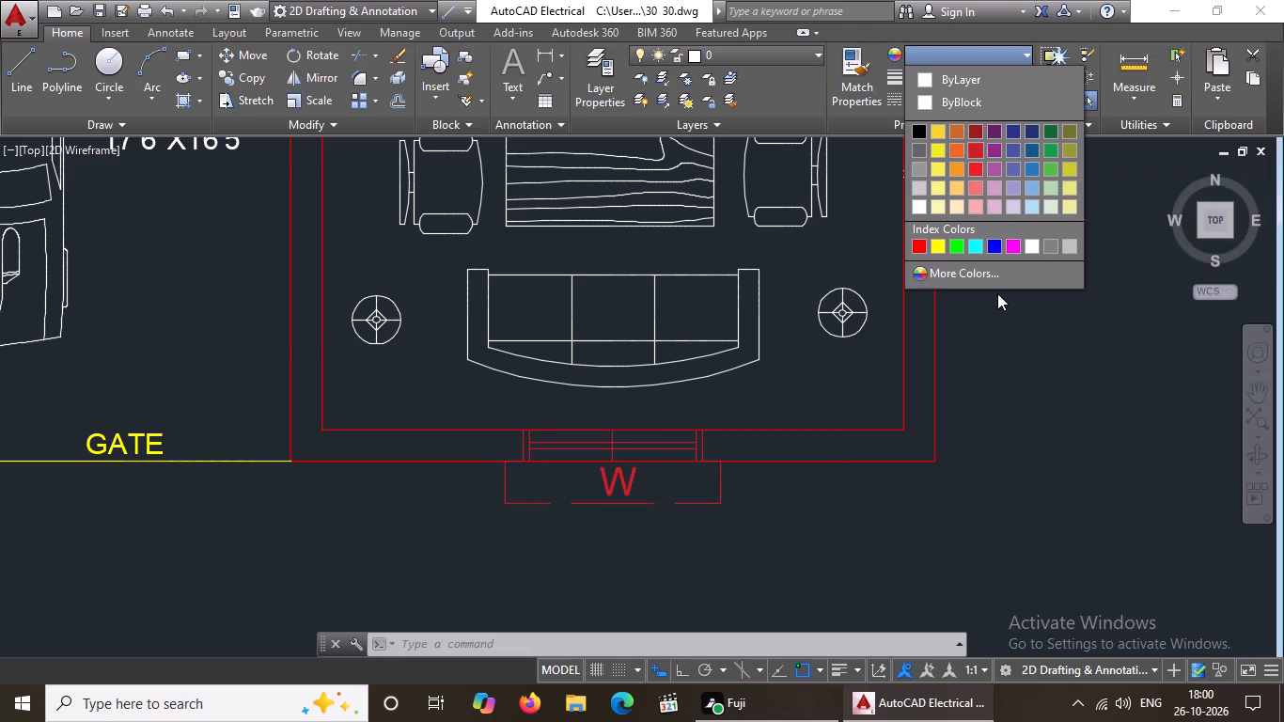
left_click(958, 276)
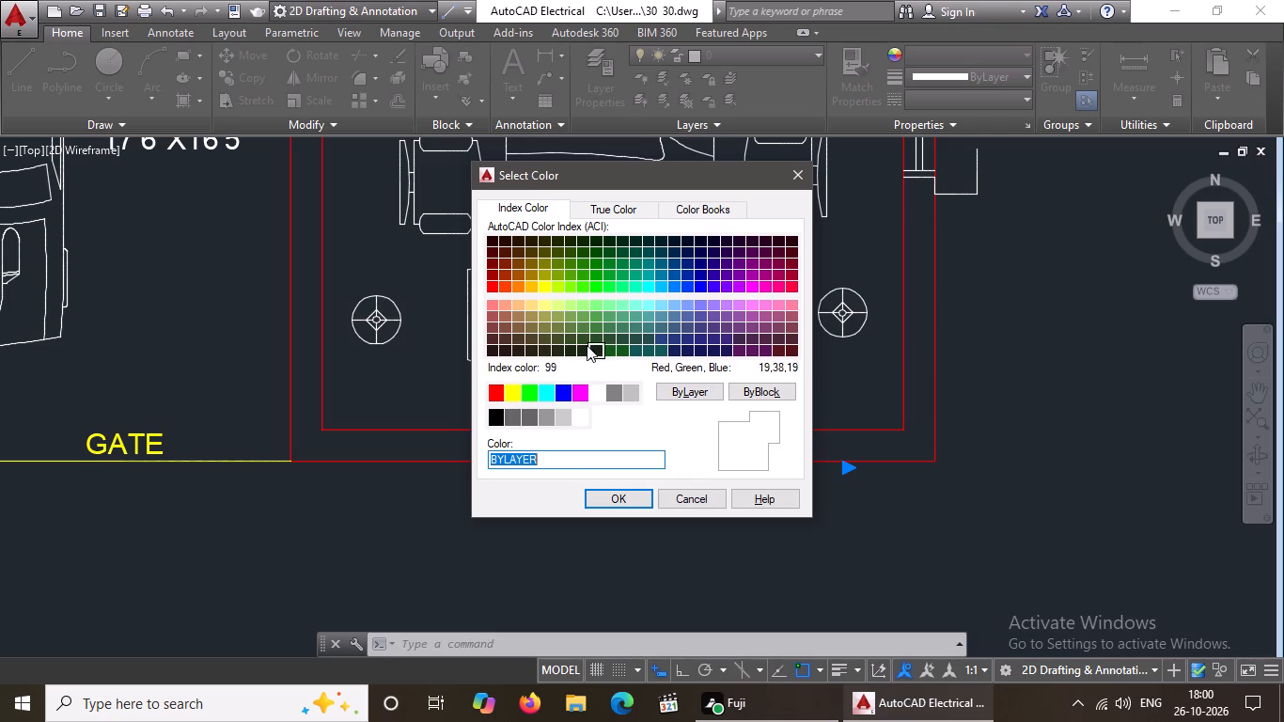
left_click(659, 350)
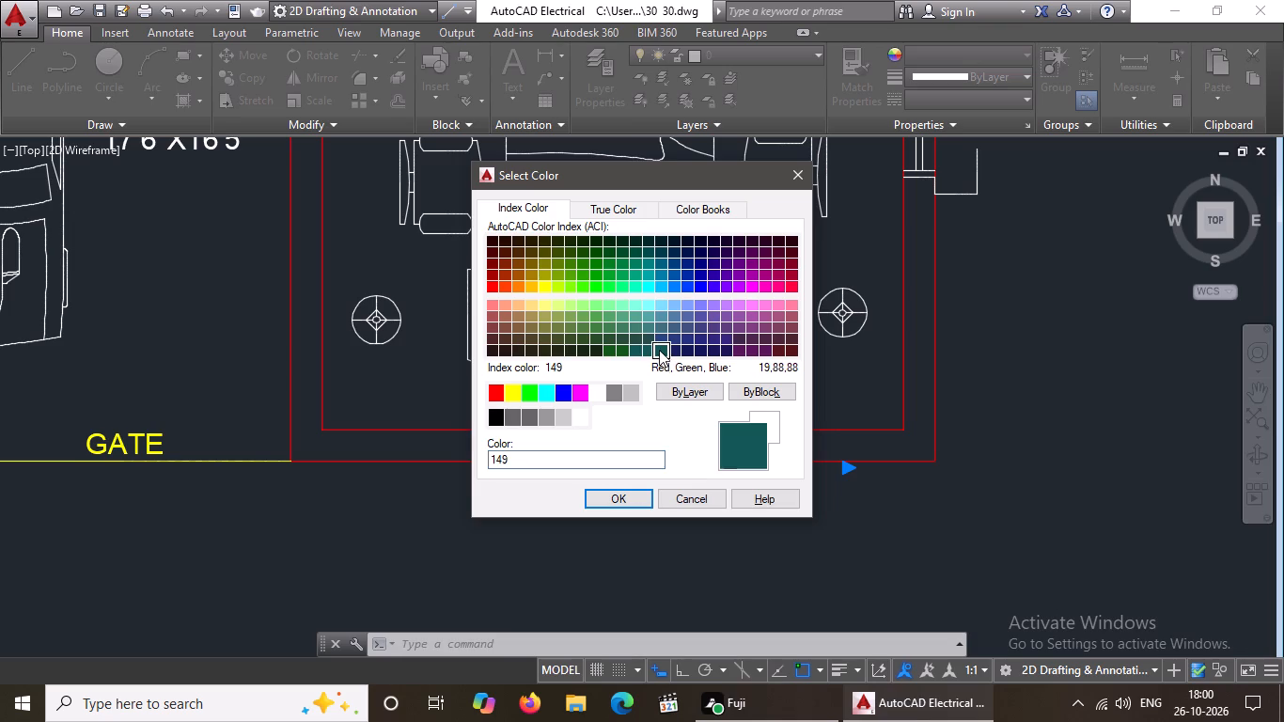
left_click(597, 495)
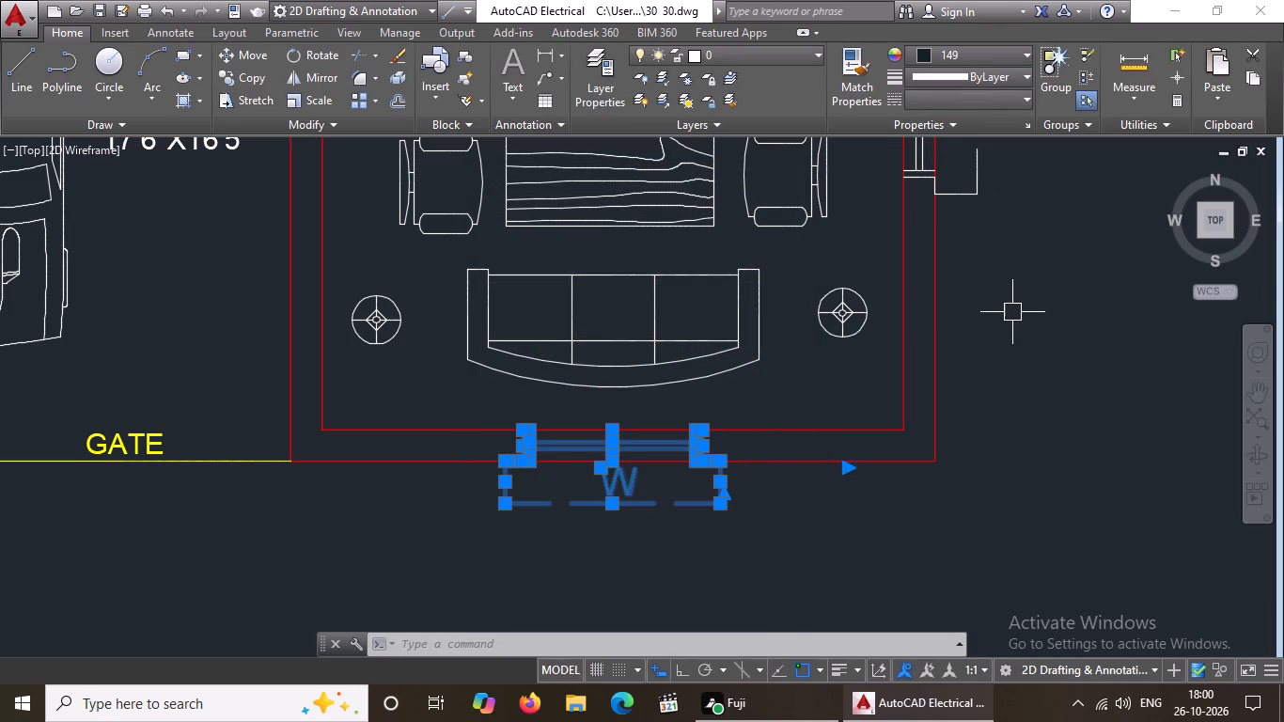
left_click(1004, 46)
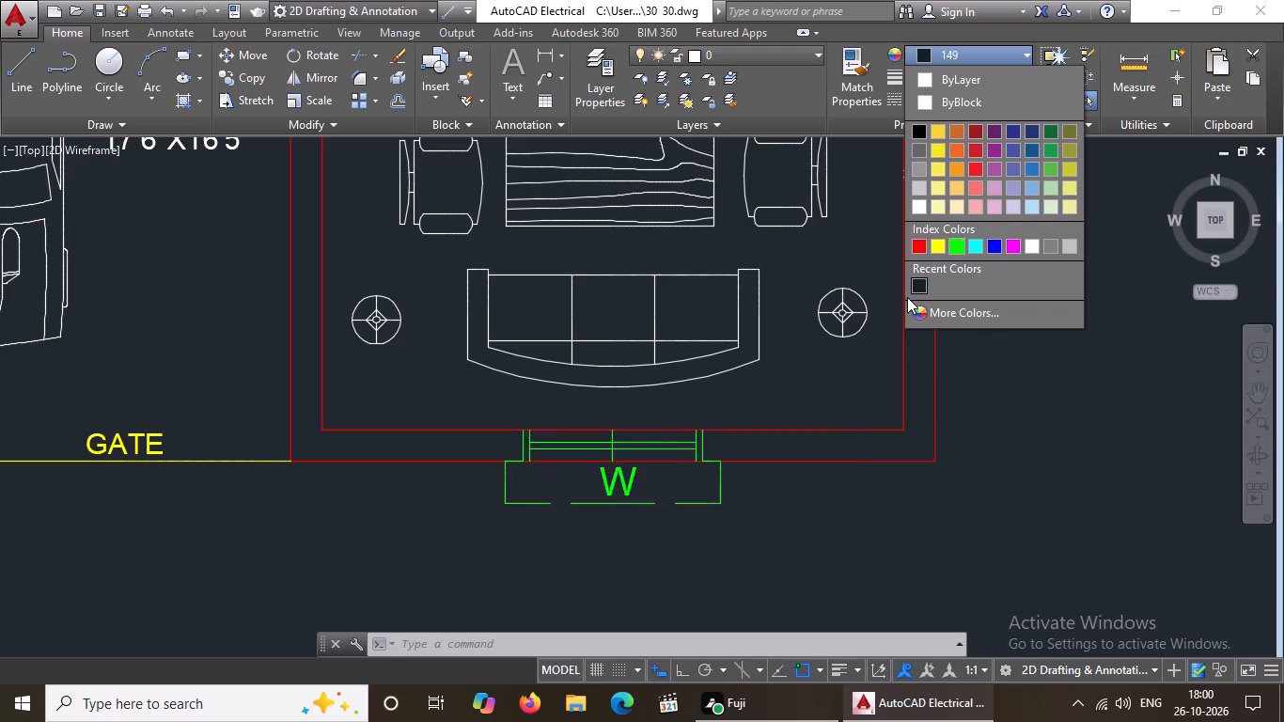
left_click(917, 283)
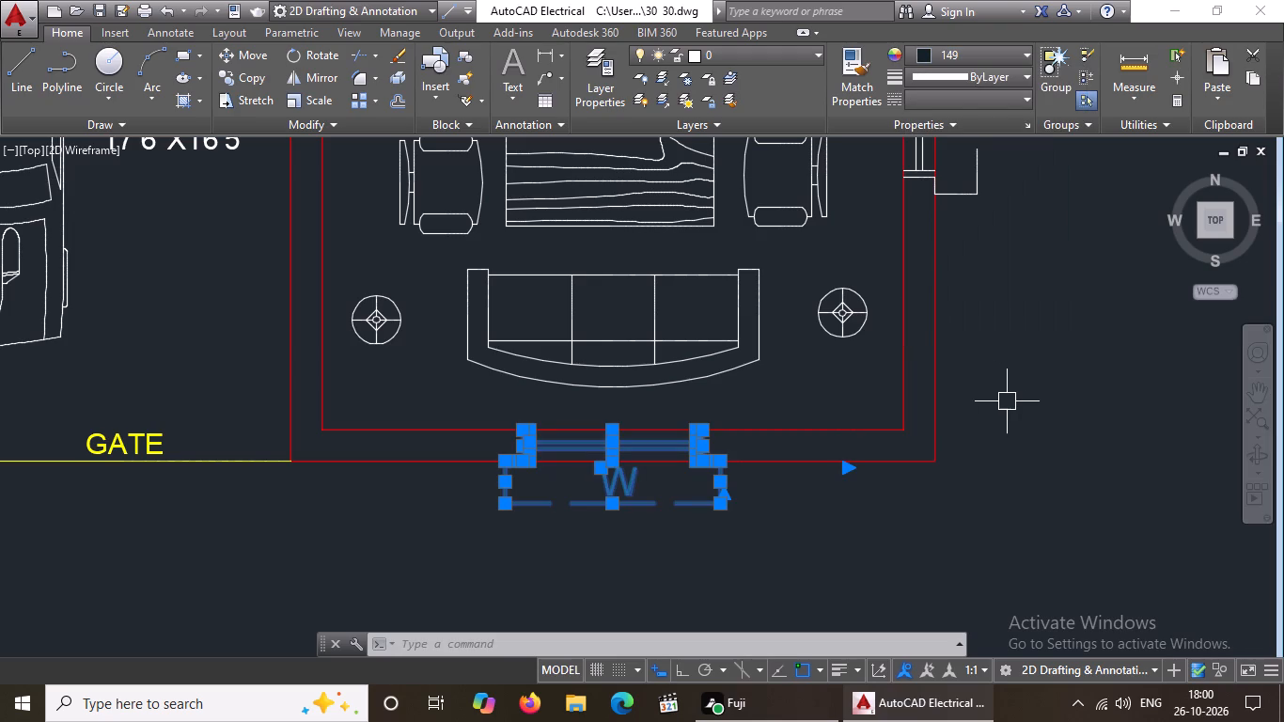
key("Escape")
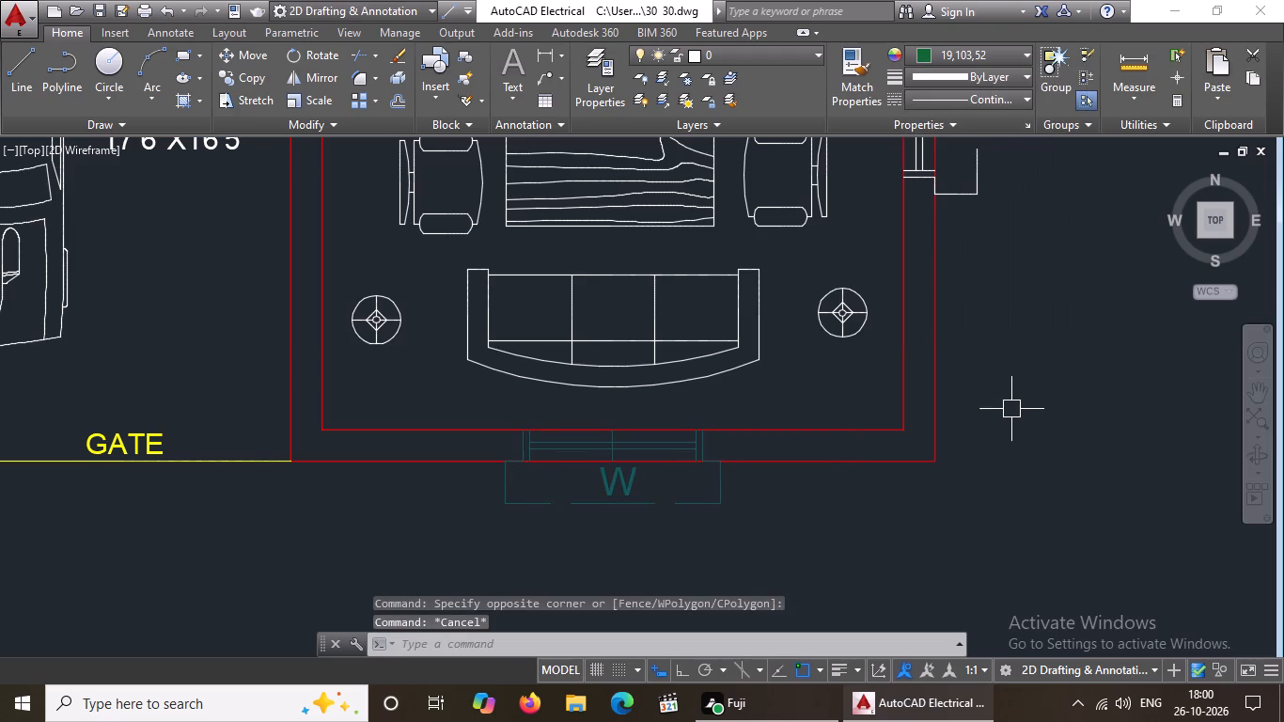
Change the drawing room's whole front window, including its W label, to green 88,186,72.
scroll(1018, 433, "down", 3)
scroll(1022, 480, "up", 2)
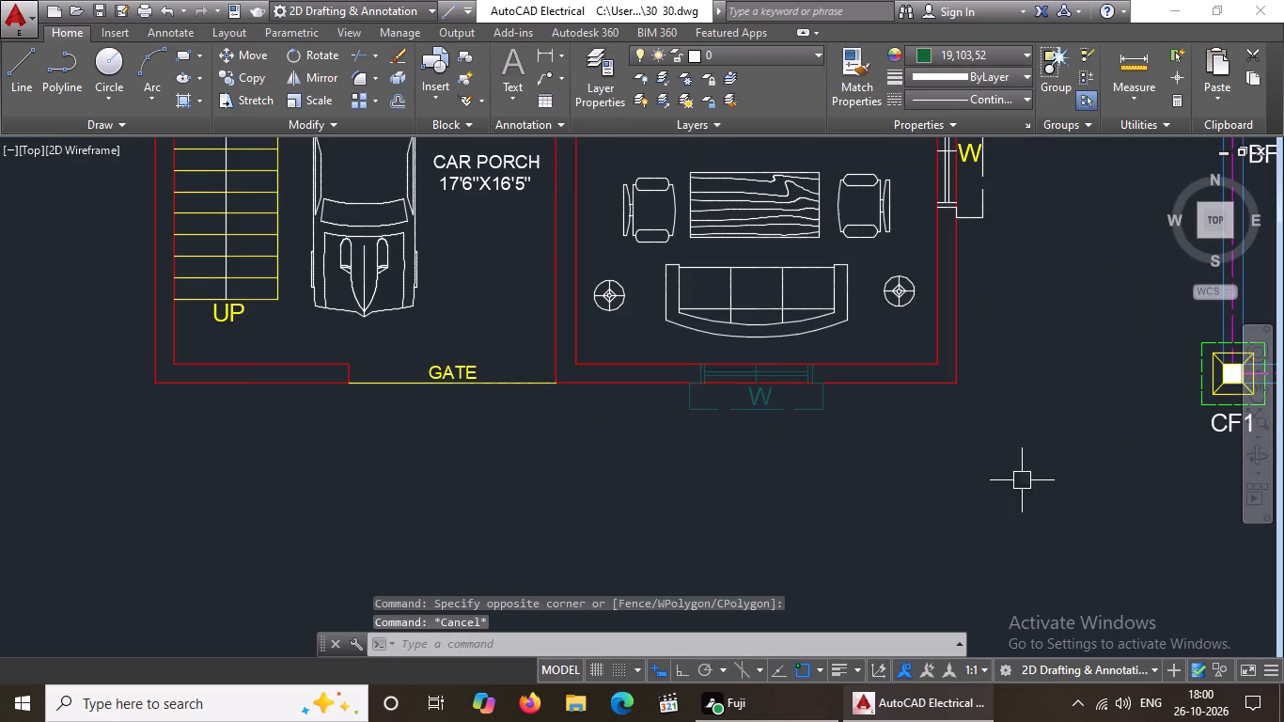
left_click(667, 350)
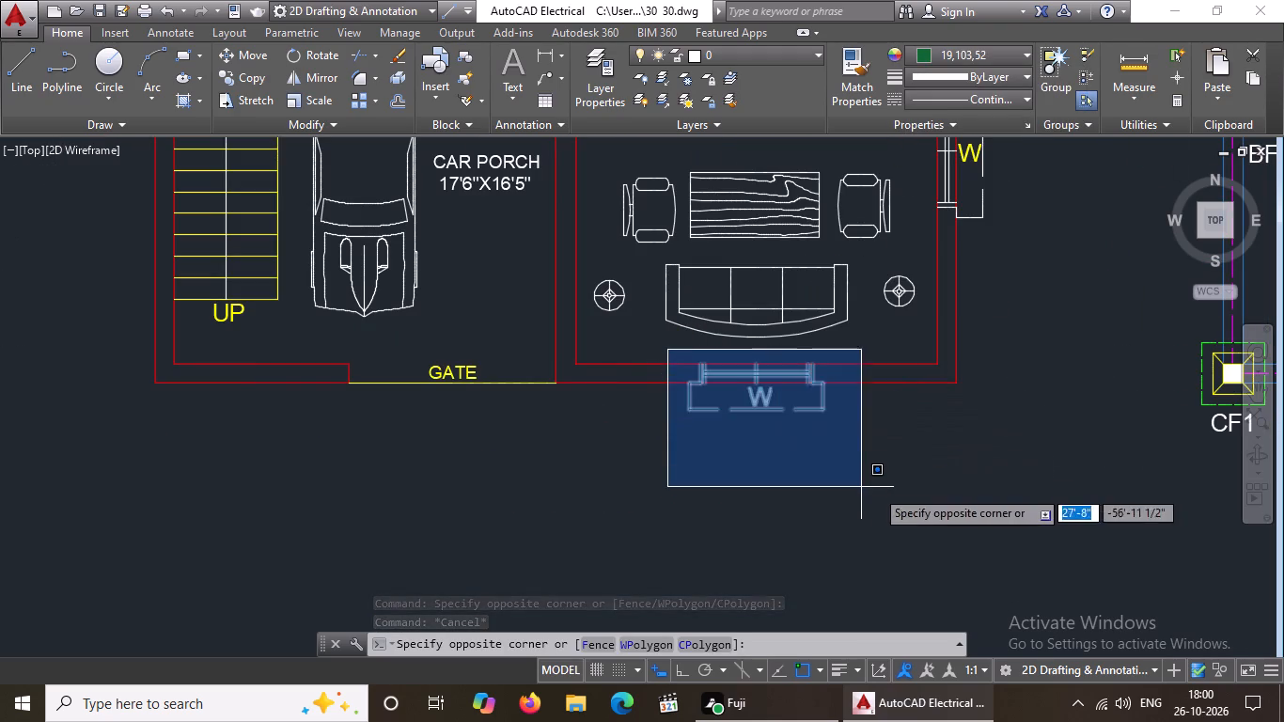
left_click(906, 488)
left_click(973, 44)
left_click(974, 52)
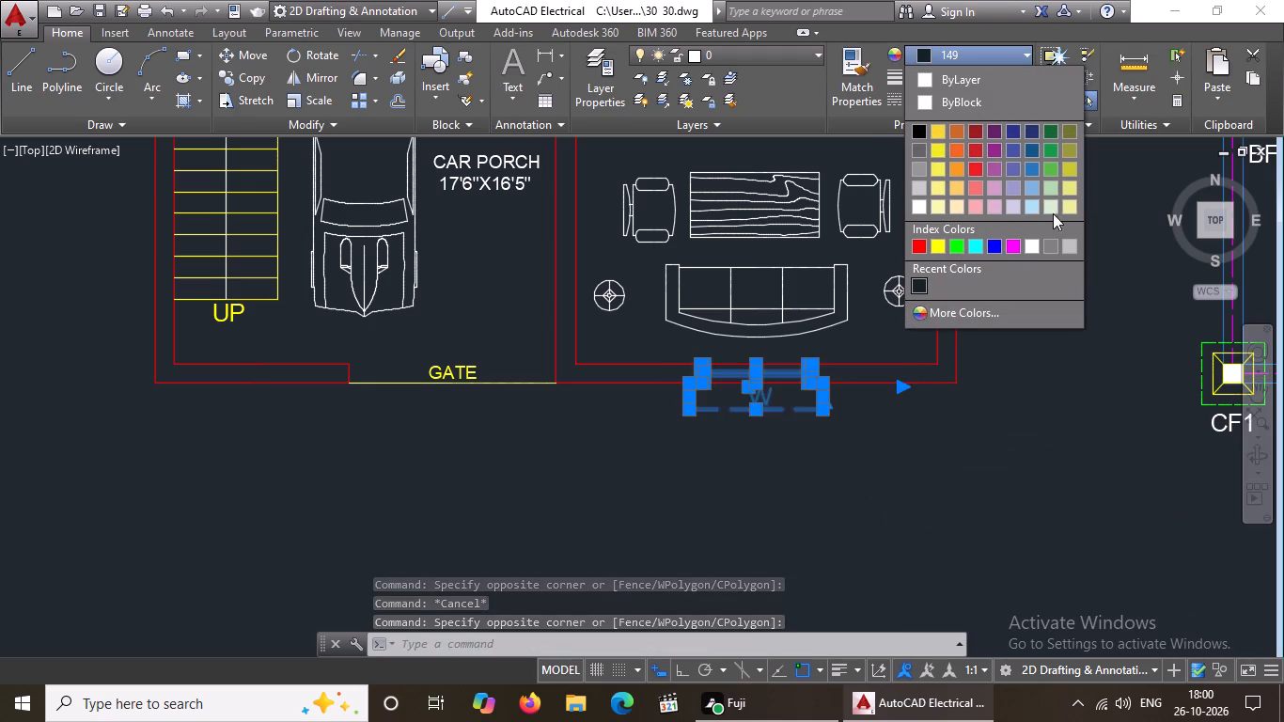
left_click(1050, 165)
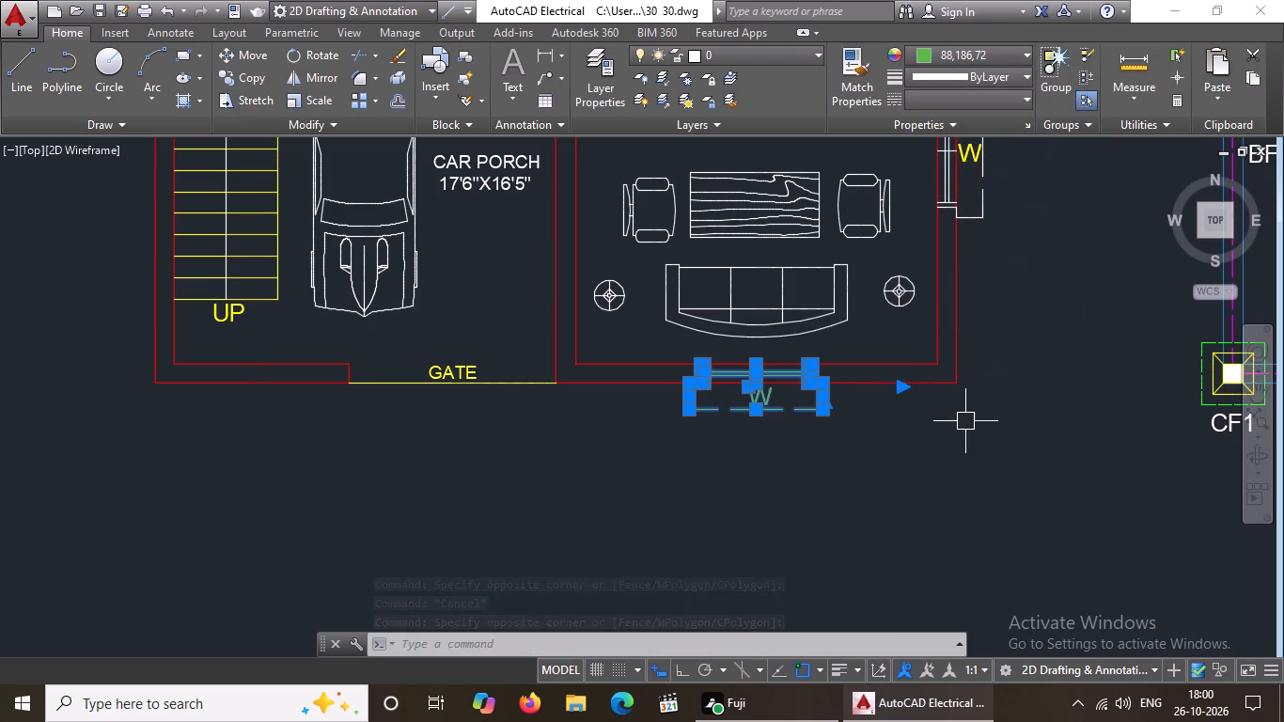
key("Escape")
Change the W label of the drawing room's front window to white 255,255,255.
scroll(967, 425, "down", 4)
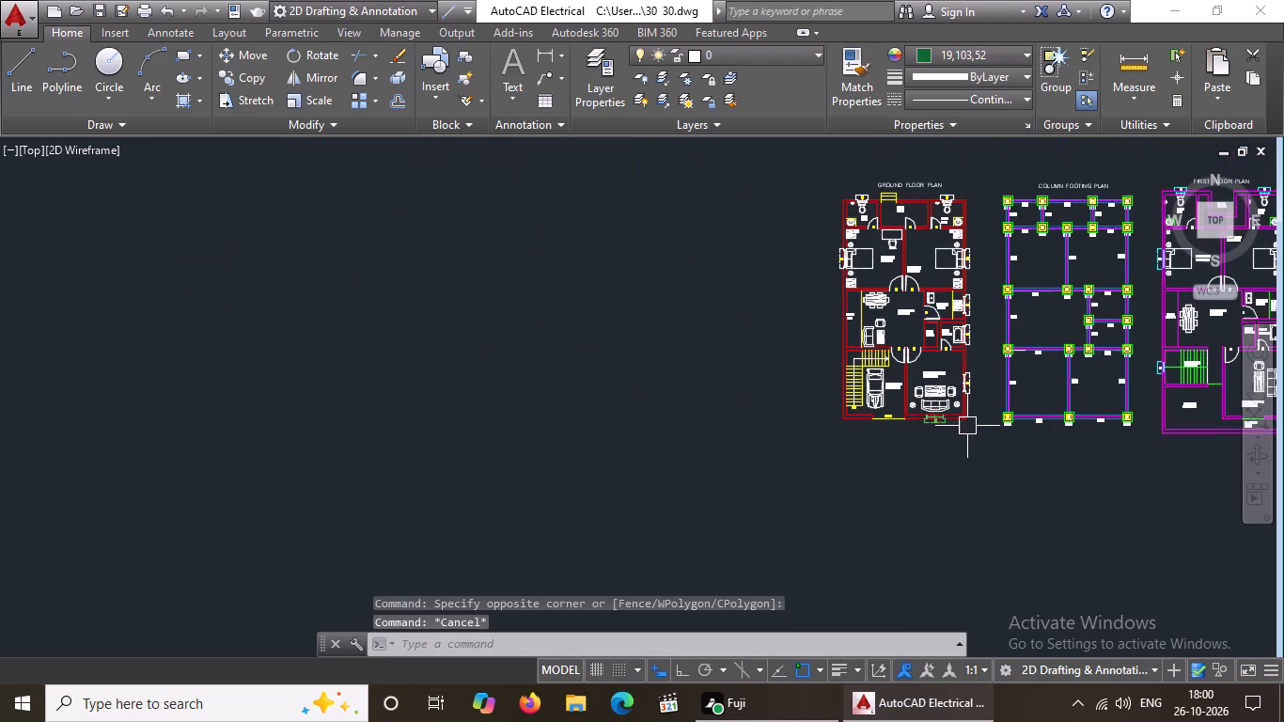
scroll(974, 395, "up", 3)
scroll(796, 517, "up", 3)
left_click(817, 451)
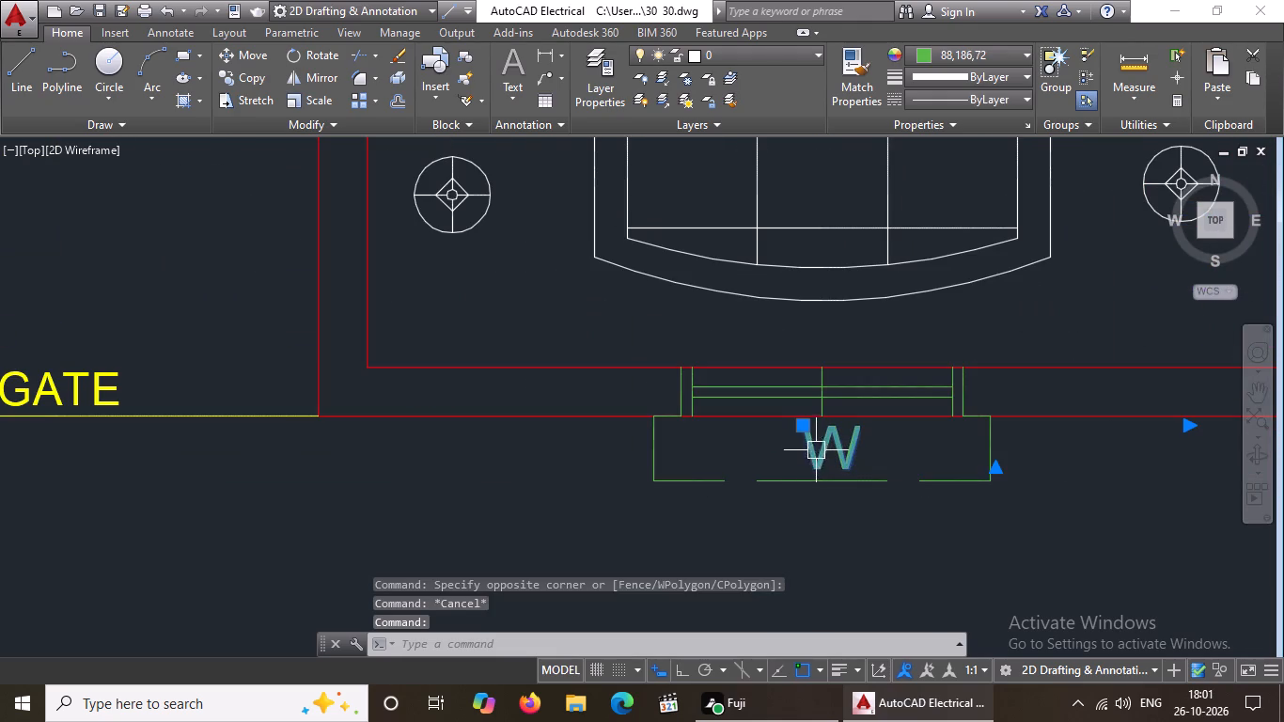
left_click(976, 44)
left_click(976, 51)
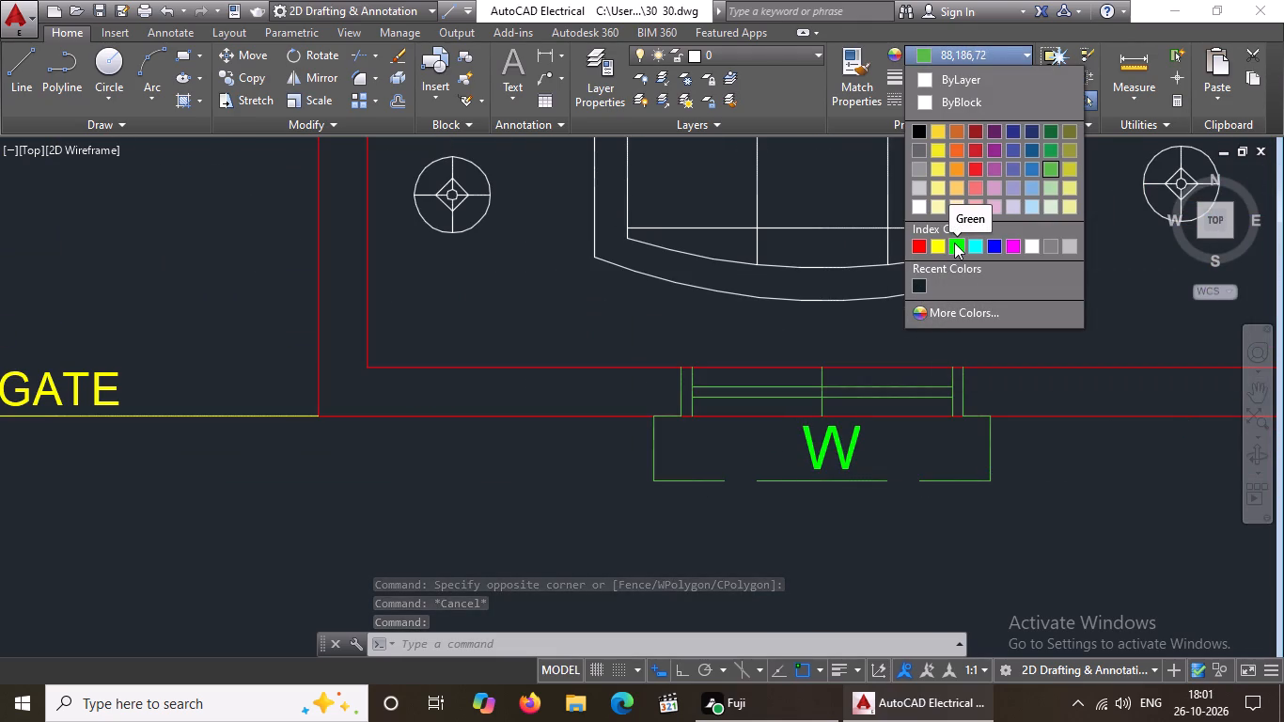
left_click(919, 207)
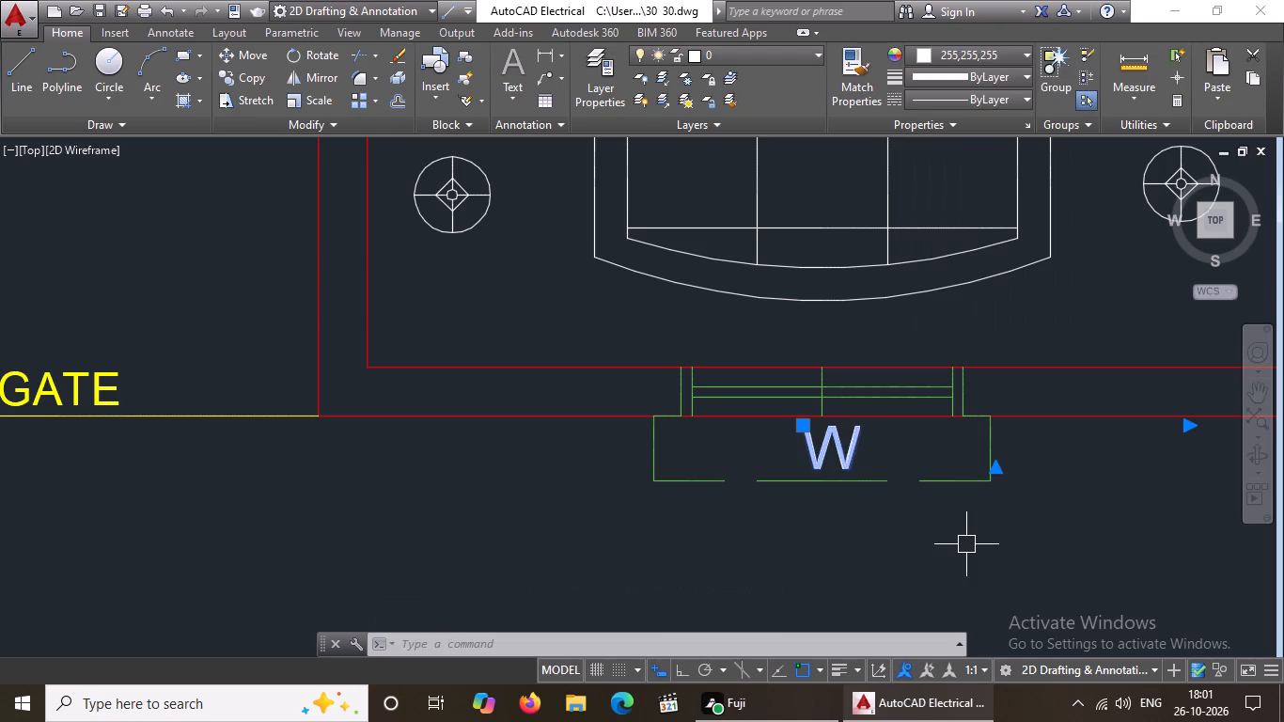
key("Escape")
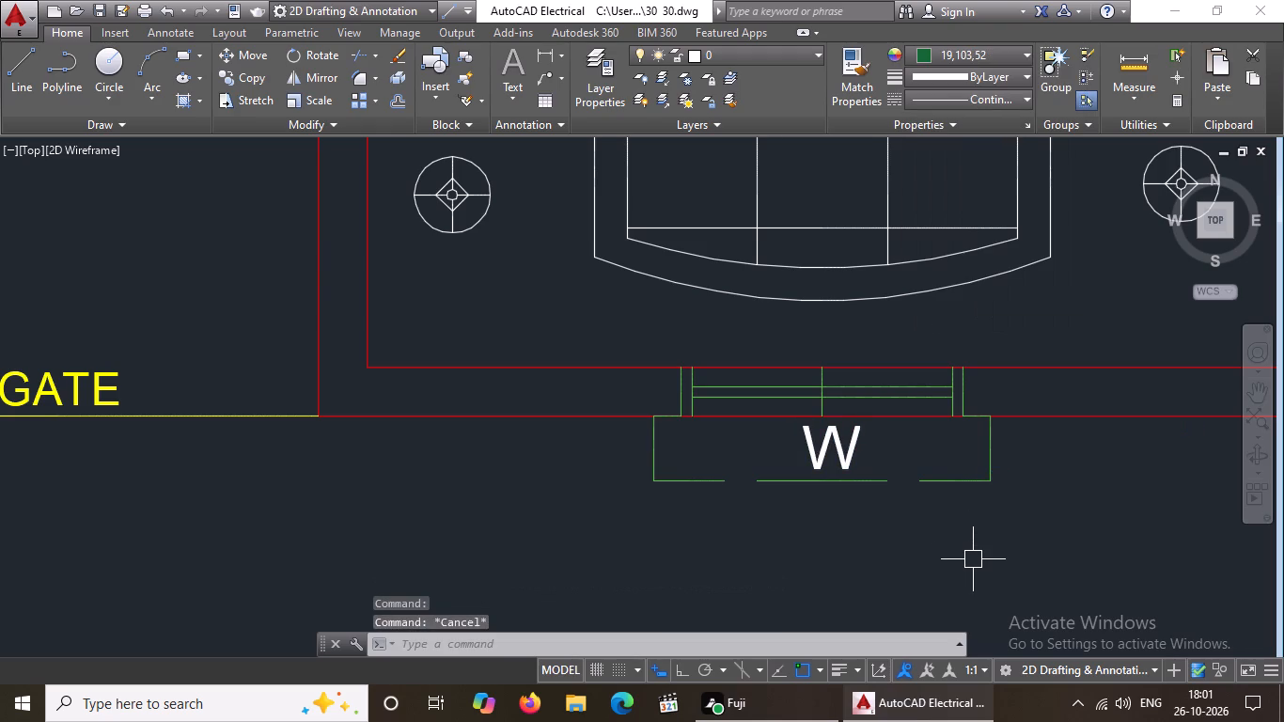
Change the drawing room's whole front window in the ground floor plan, including its W label, to cyan.
scroll(963, 550, "down", 6)
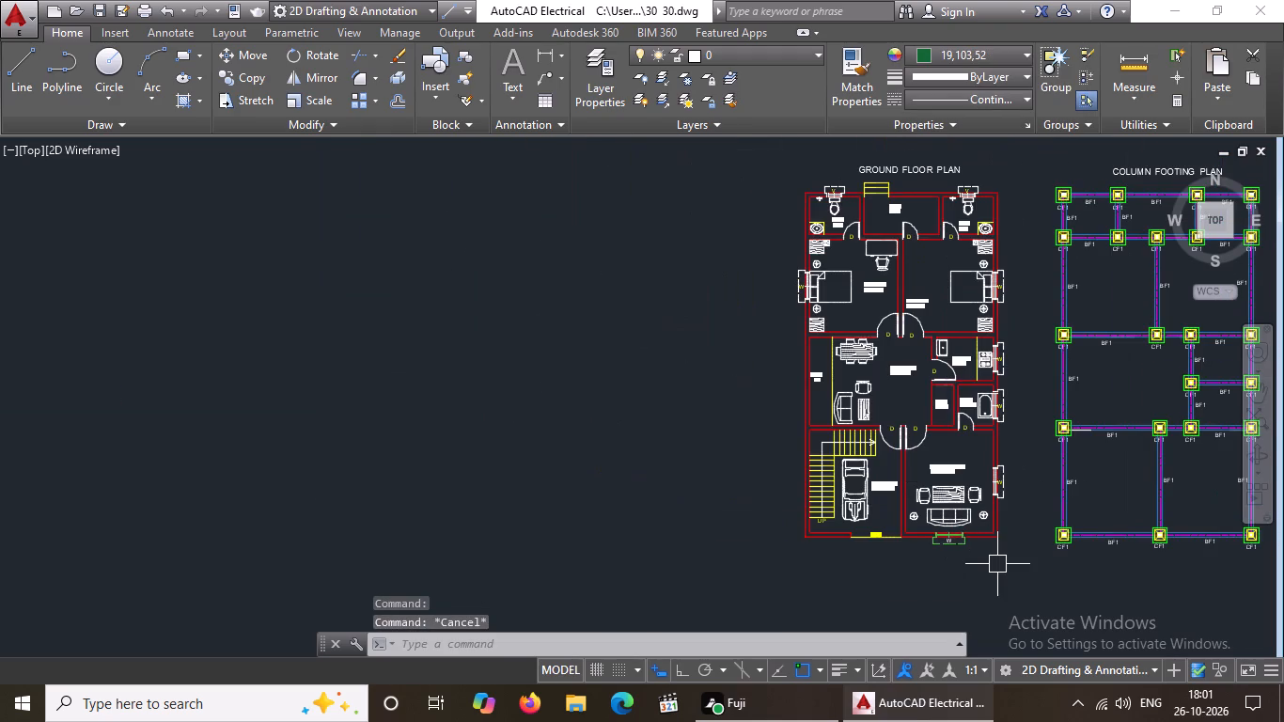
scroll(1010, 561, "up", 3)
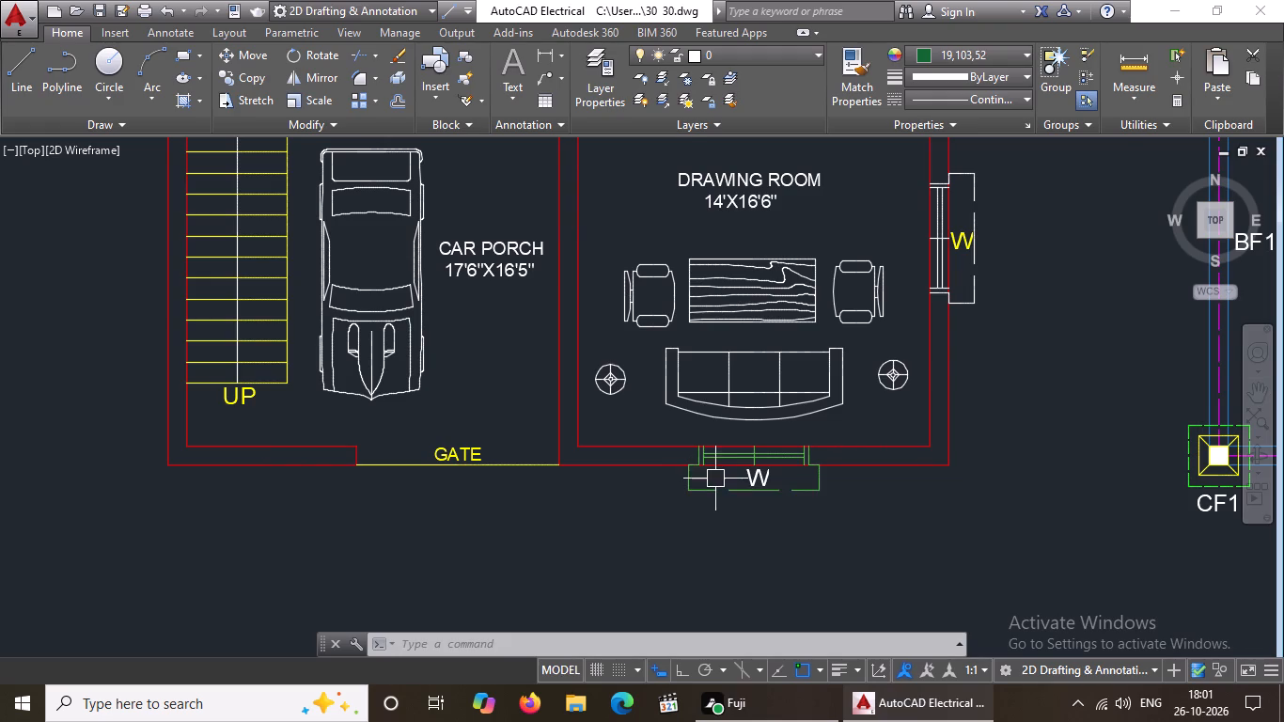
scroll(716, 478, "down", 7)
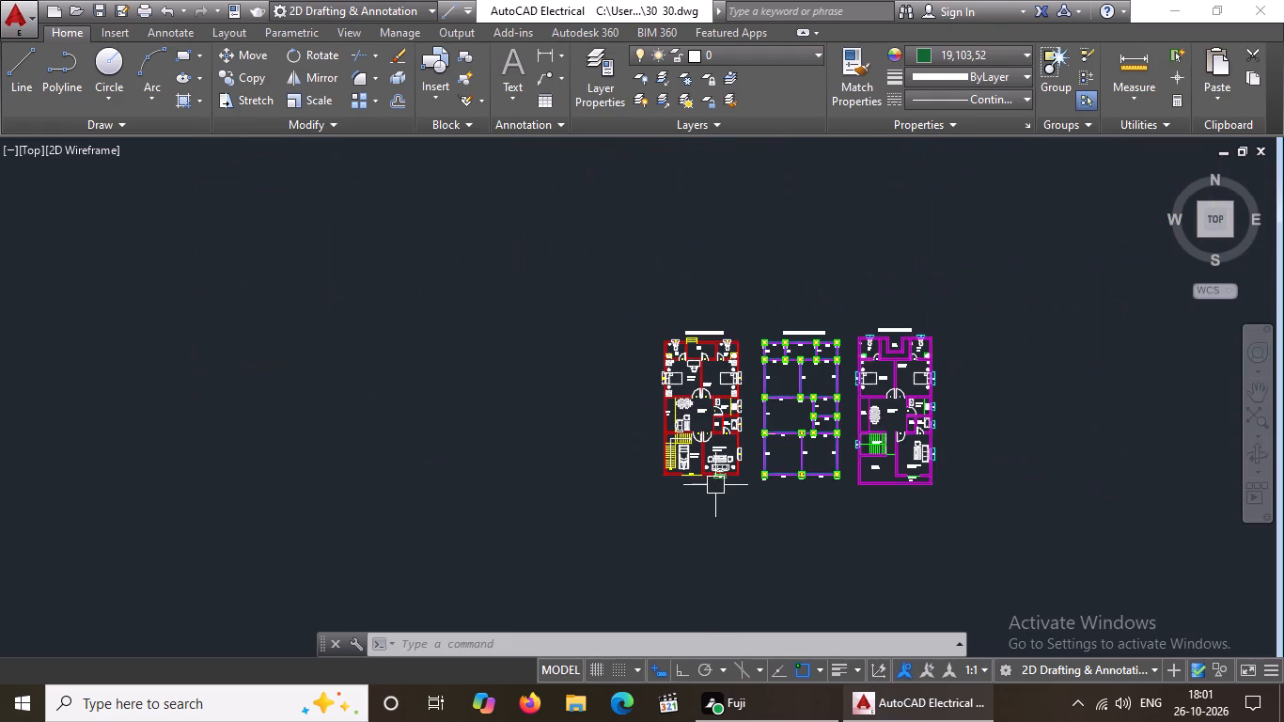
scroll(715, 468, "up", 6)
left_click(628, 438)
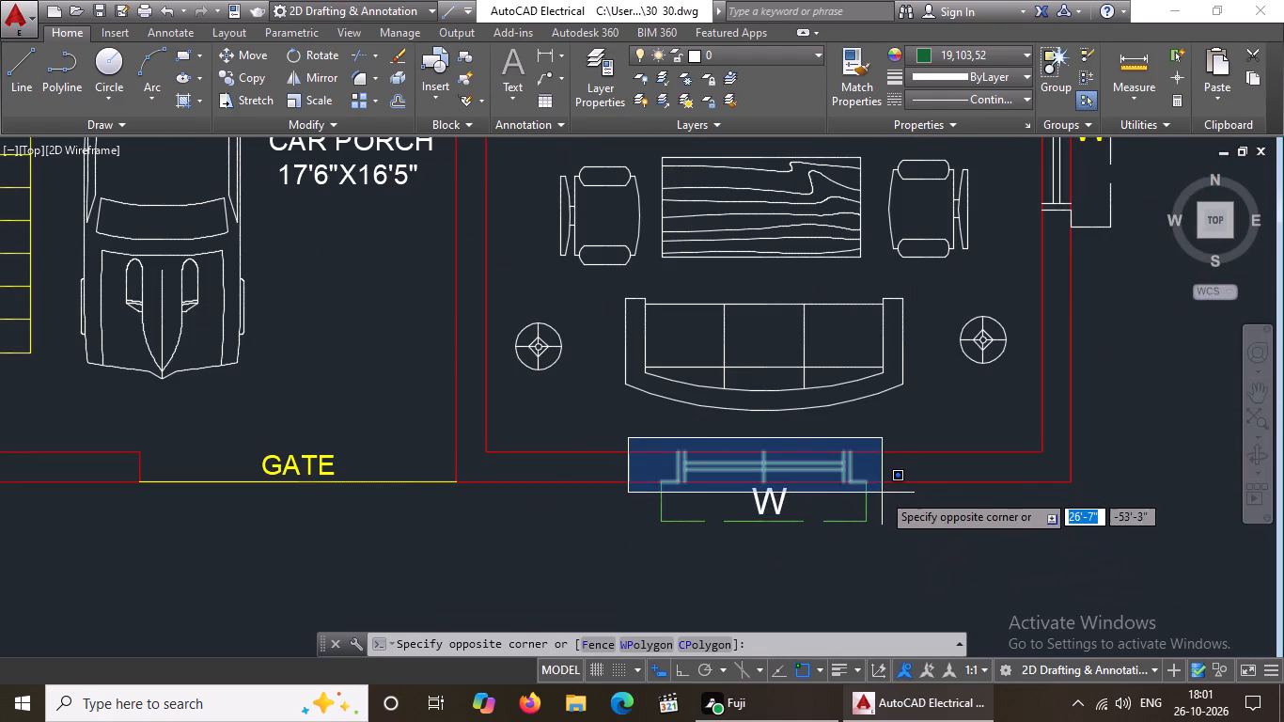
left_click(904, 563)
left_click(1013, 51)
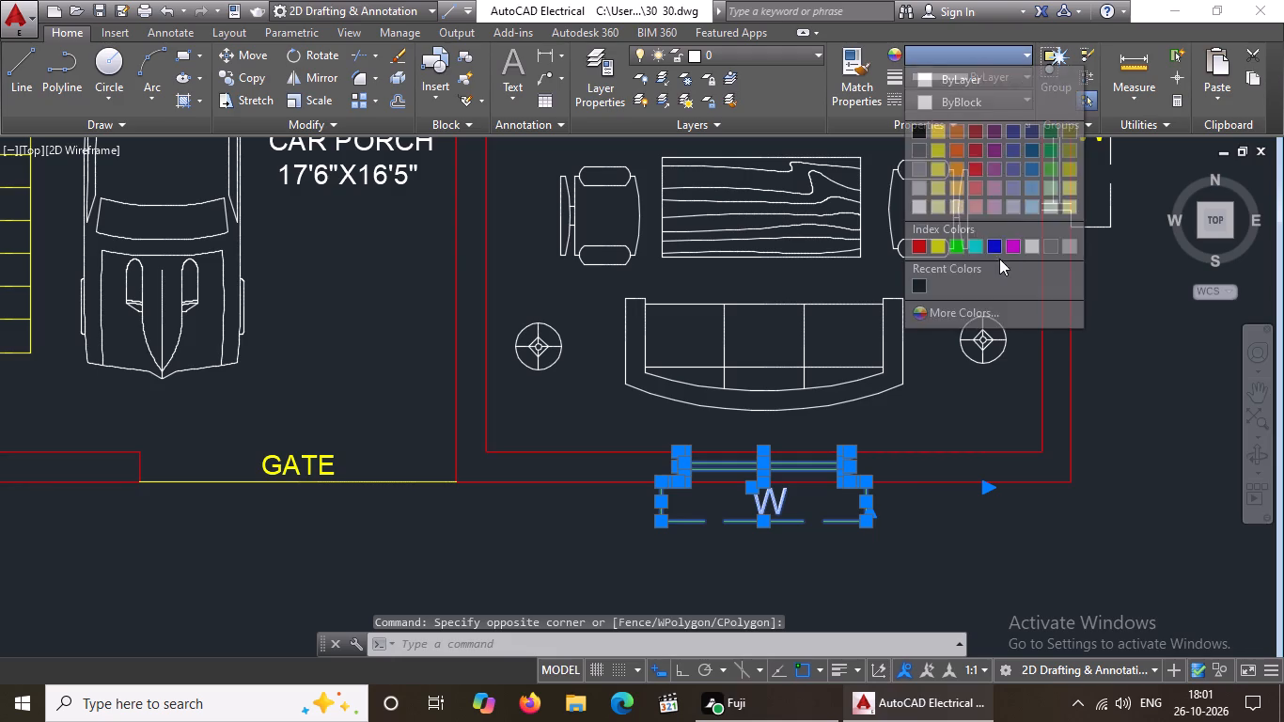
left_click(977, 243)
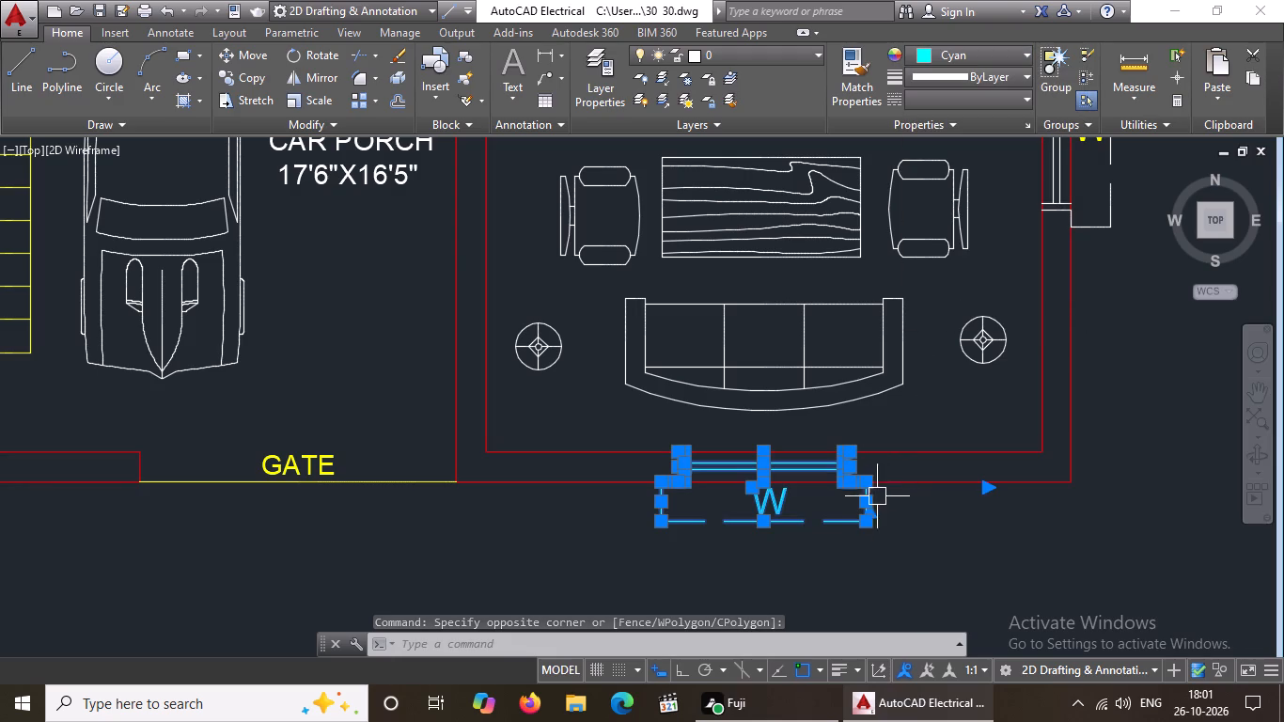
Change the W label of the drawing room's front window to the ByBlock colour.
key("Escape")
left_click(772, 512)
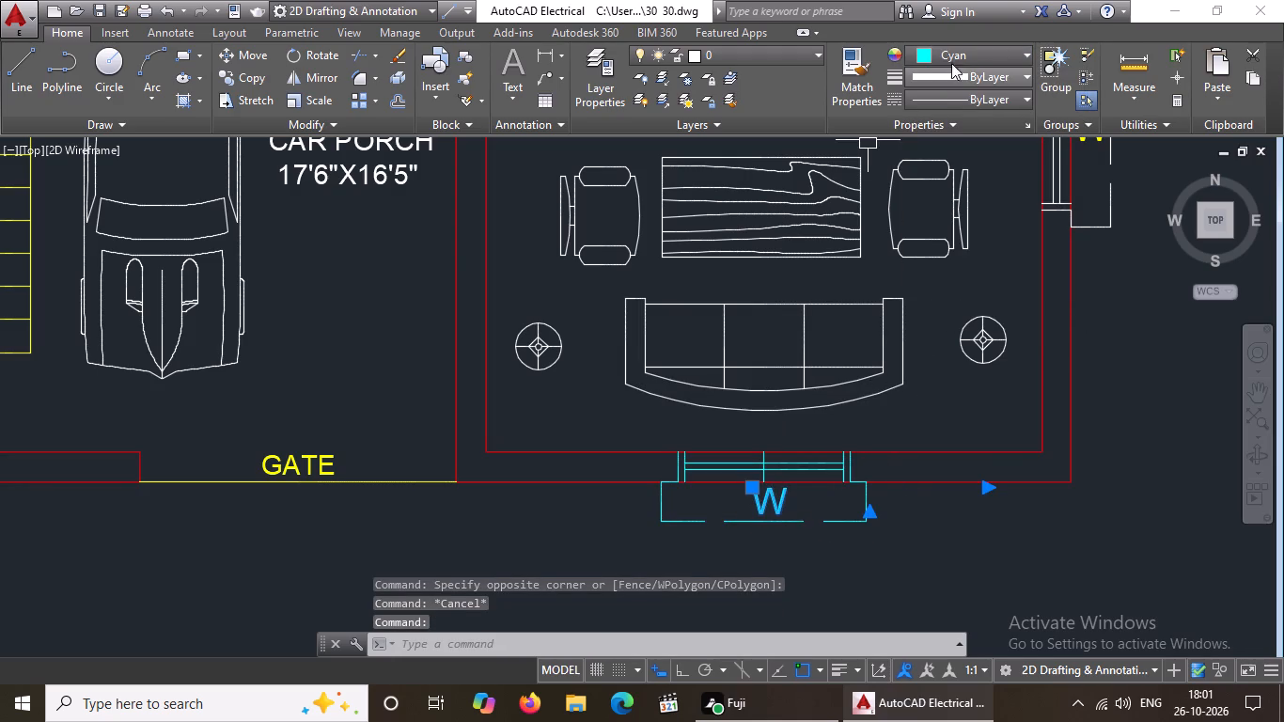
left_click(957, 50)
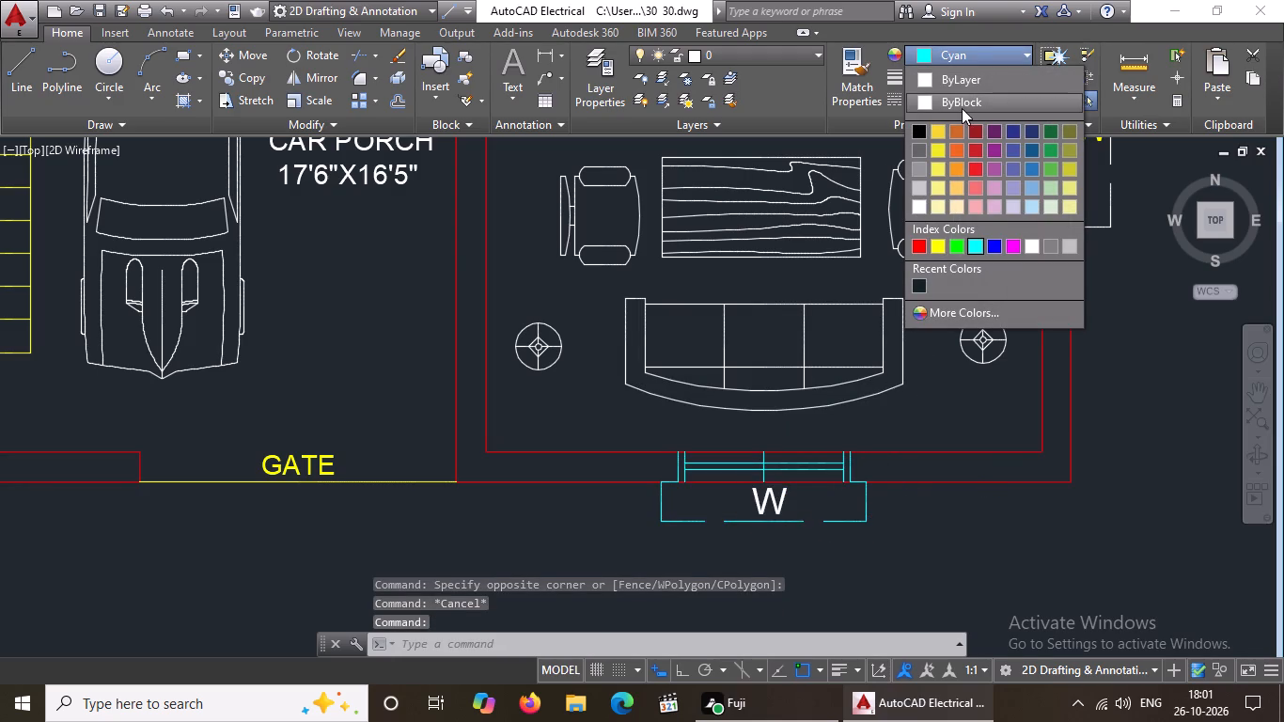
left_click(964, 102)
key("Escape")
Change the drawing room's whole east side window, including its outer outline and W label, to cyan.
scroll(842, 369, "down", 3)
scroll(900, 264, "up", 3)
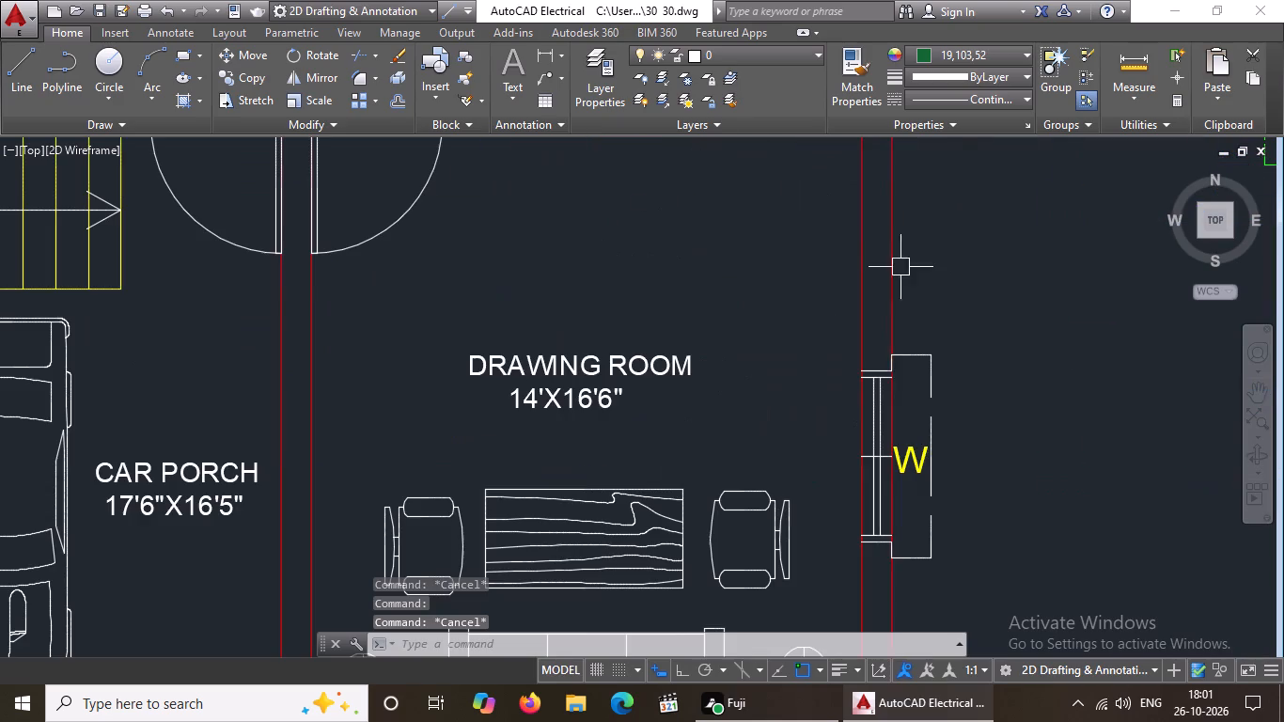
left_click(826, 343)
left_click(903, 585)
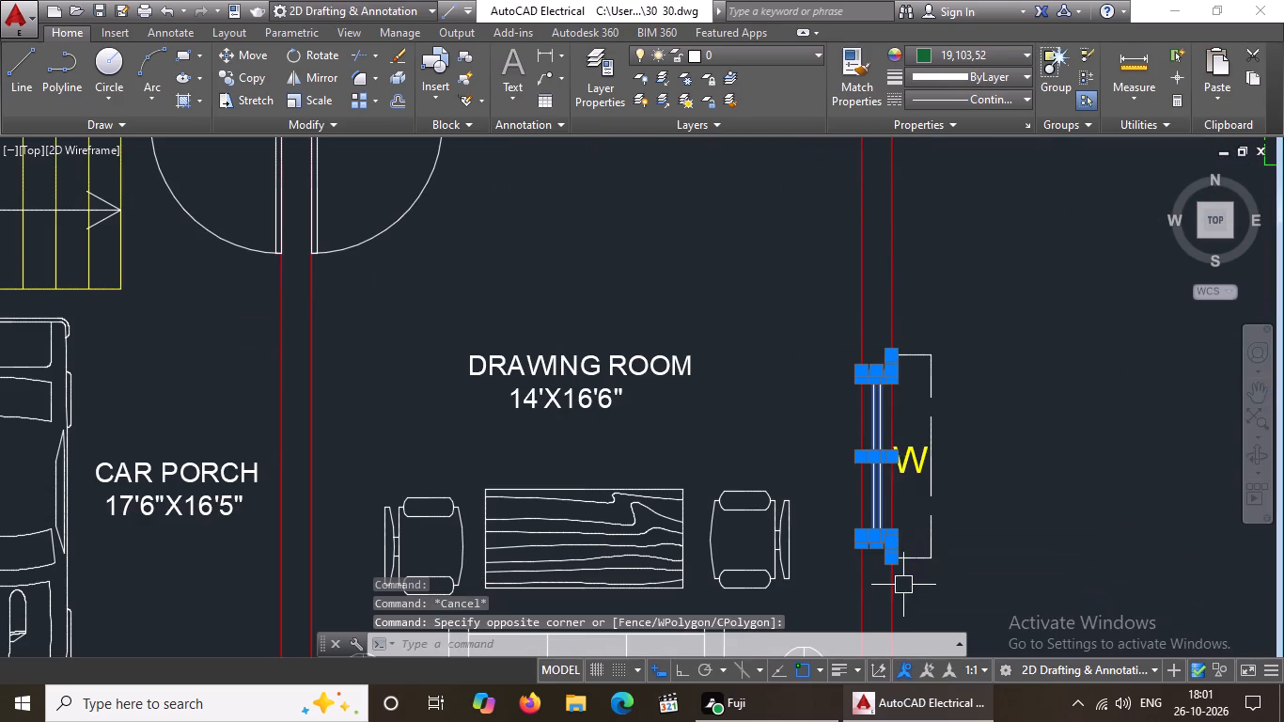
left_click(963, 54)
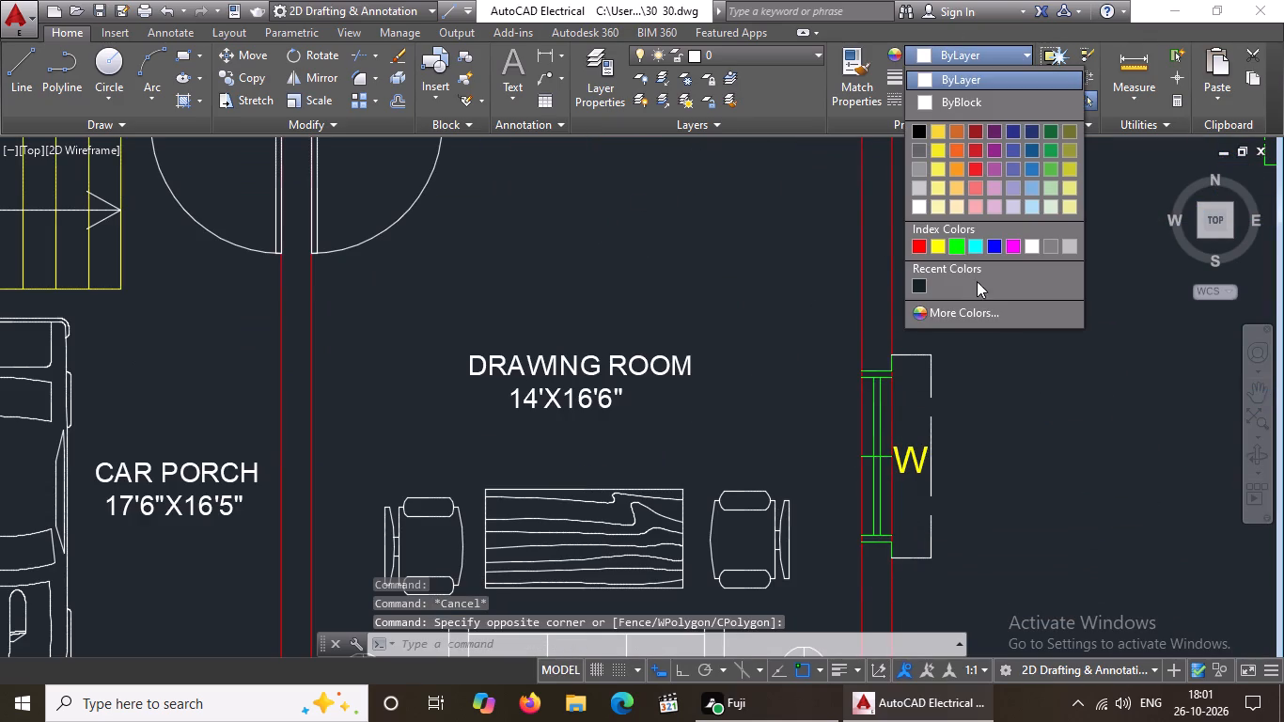
left_click(977, 243)
key("Escape")
left_click_drag(806, 285, 830, 302)
left_click(1016, 590)
left_click(955, 50)
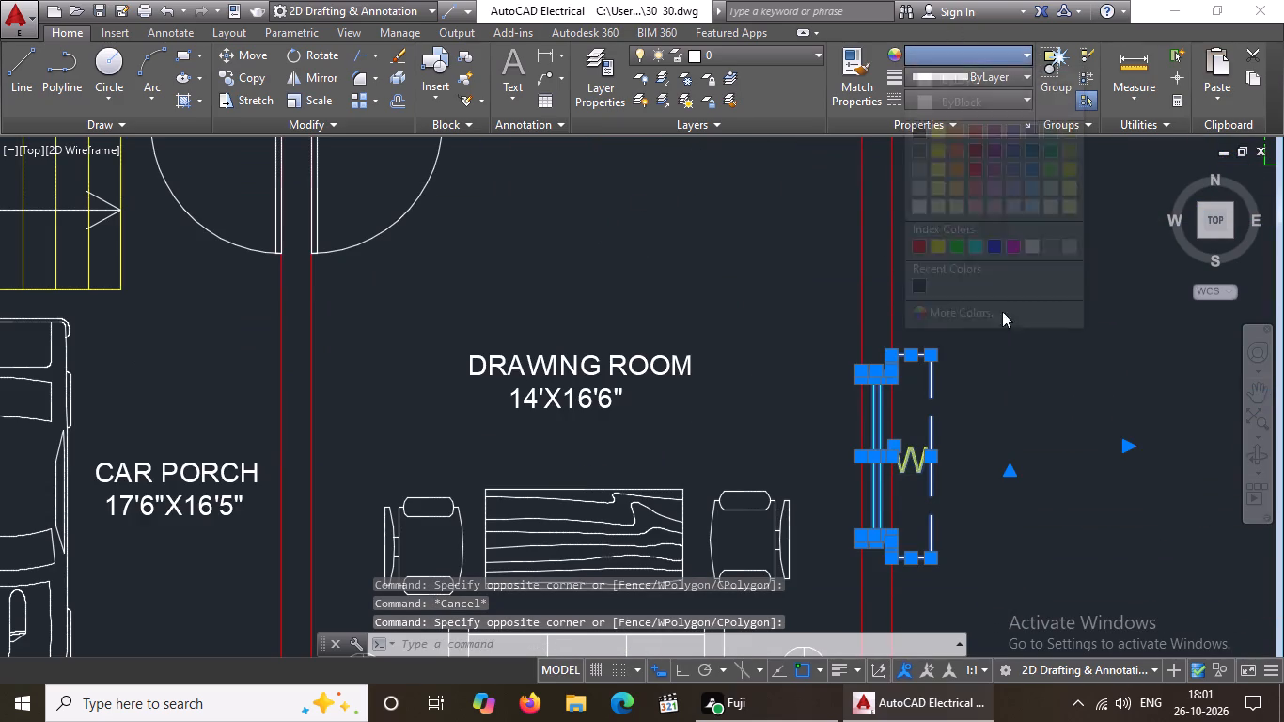
left_click(974, 243)
key("Escape")
Change the W label of the drawing room's east side window to the ByBlock colour.
scroll(912, 513, "up", 2)
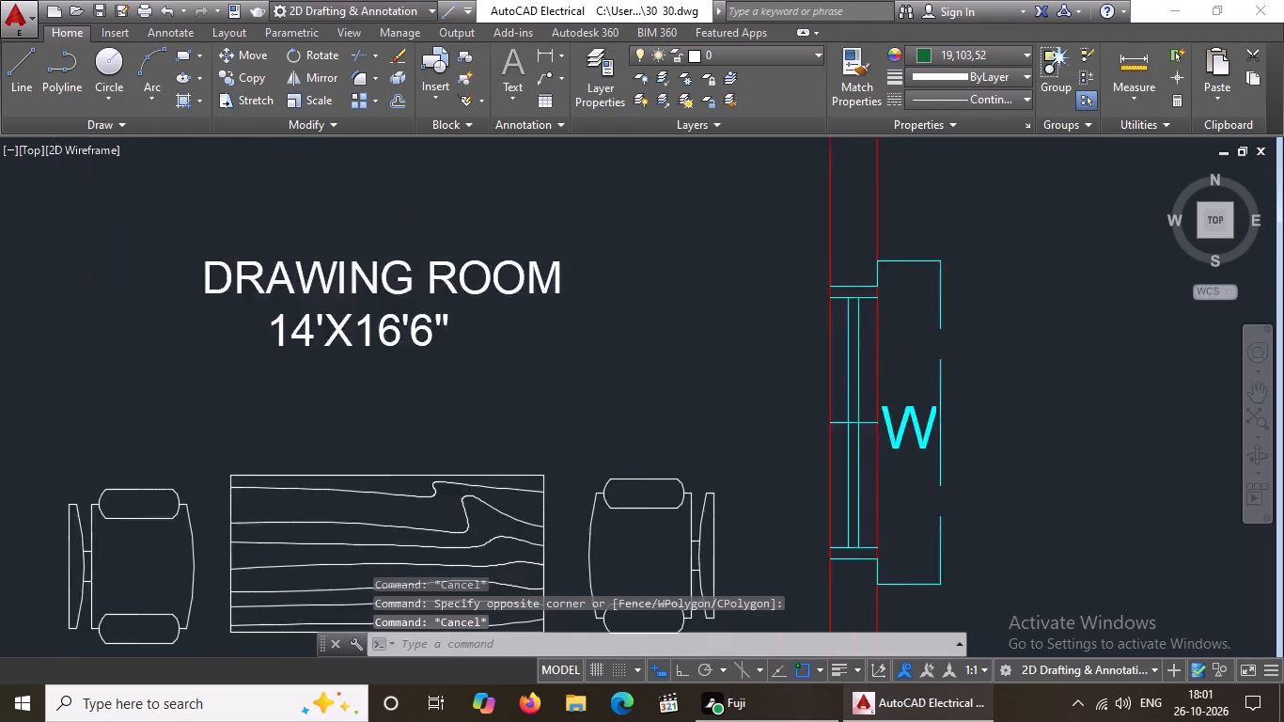
left_click(901, 380)
left_click(953, 55)
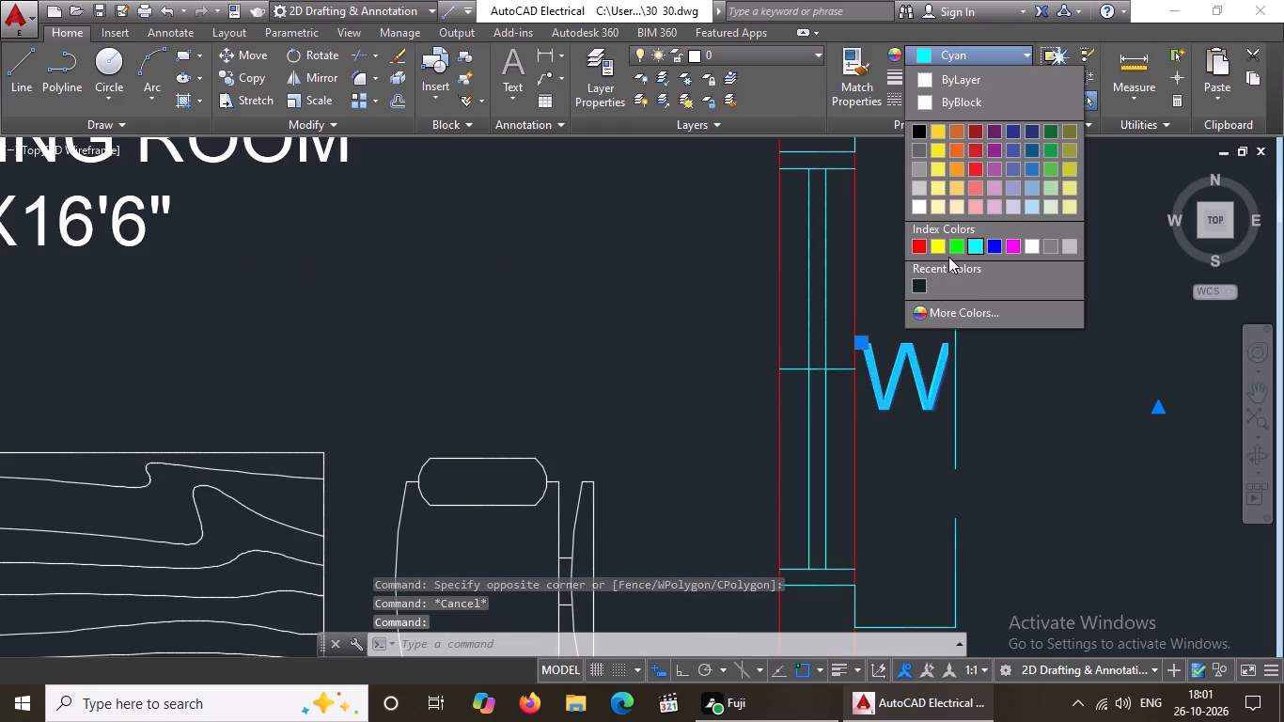
left_click(961, 100)
scroll(964, 282, "down", 5)
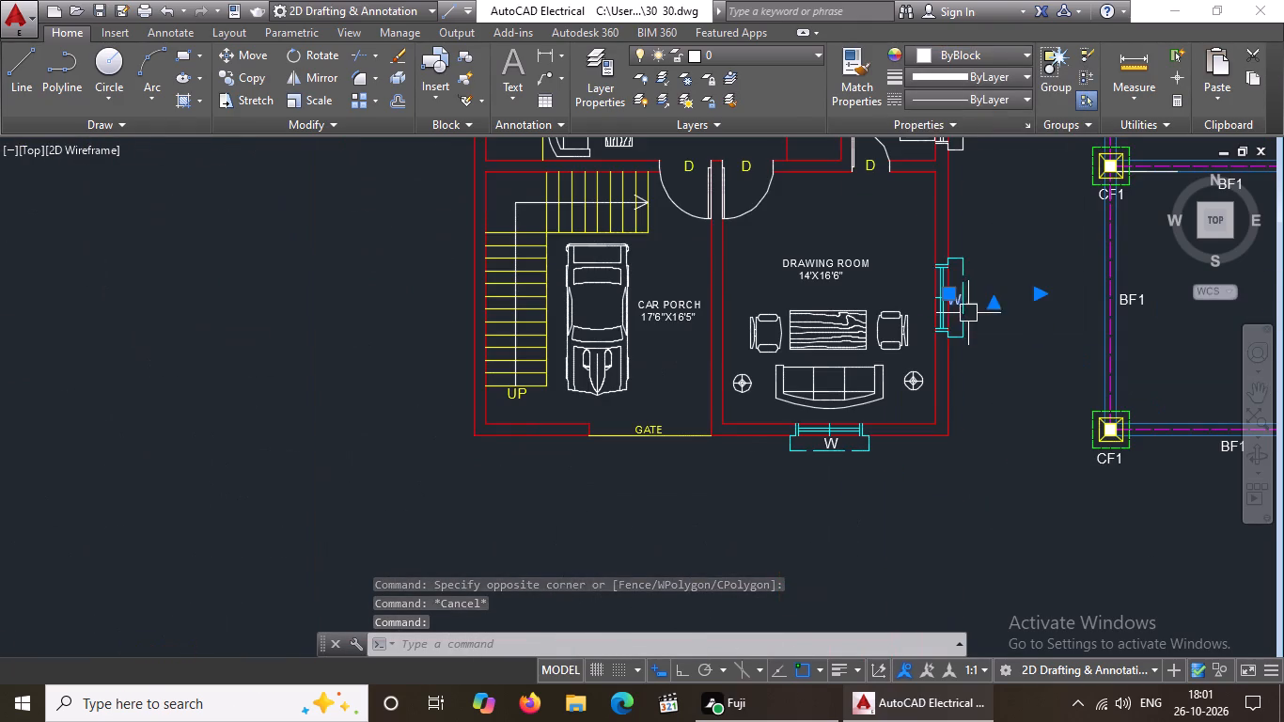
key("Escape")
Change the whole window of the 5'6"X6'6" bath, including its outer outline and W label, to cyan.
scroll(990, 330, "down", 2)
scroll(977, 220, "up", 2)
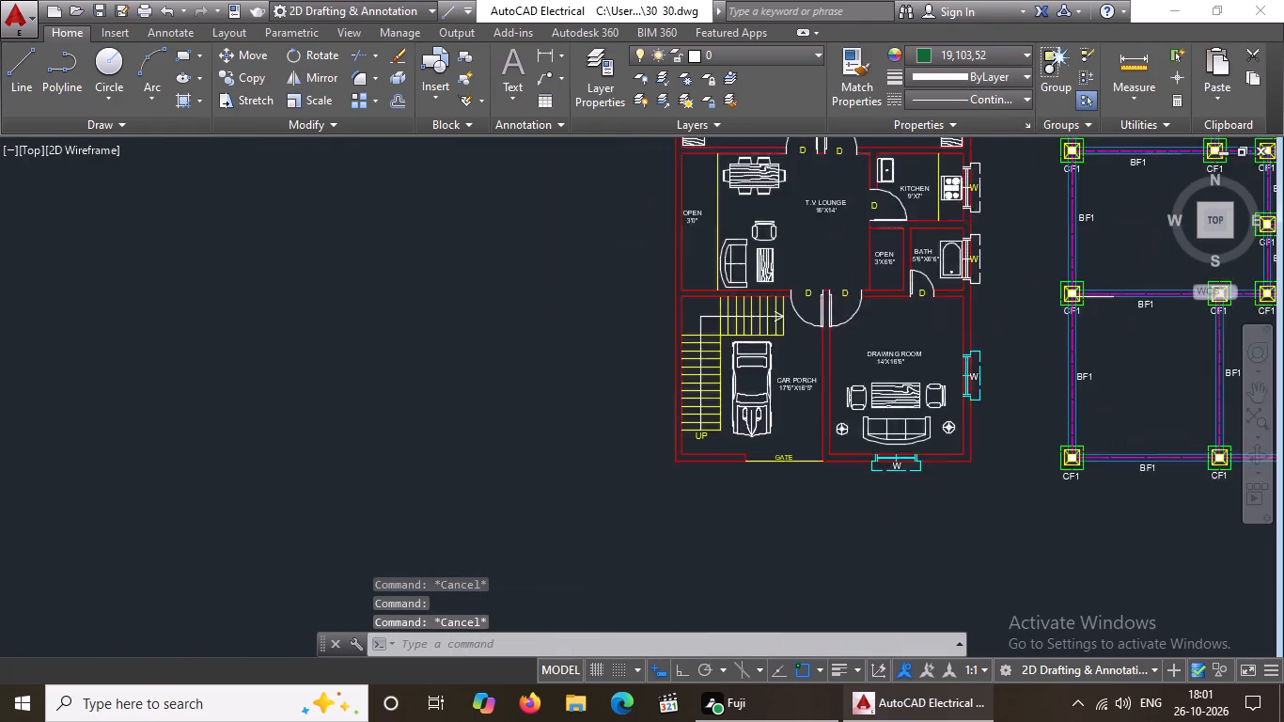
scroll(969, 255, "up", 3)
left_click(866, 202)
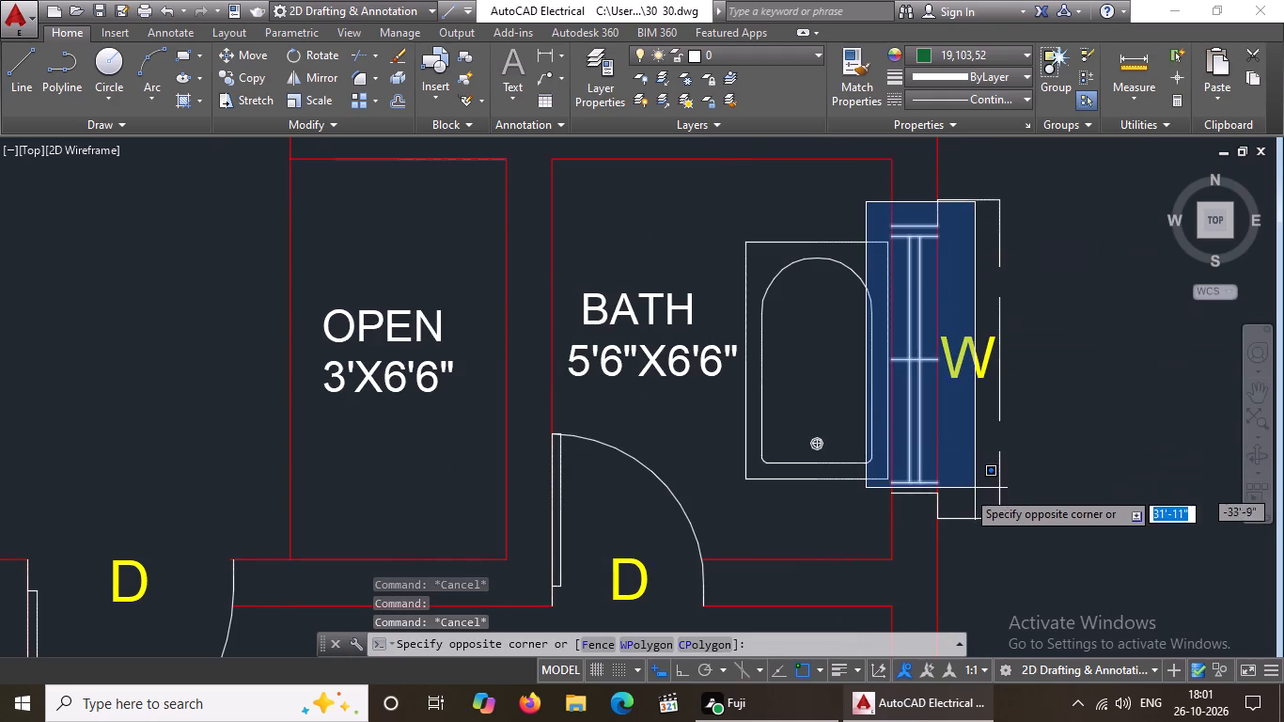
left_click(974, 510)
left_click(986, 50)
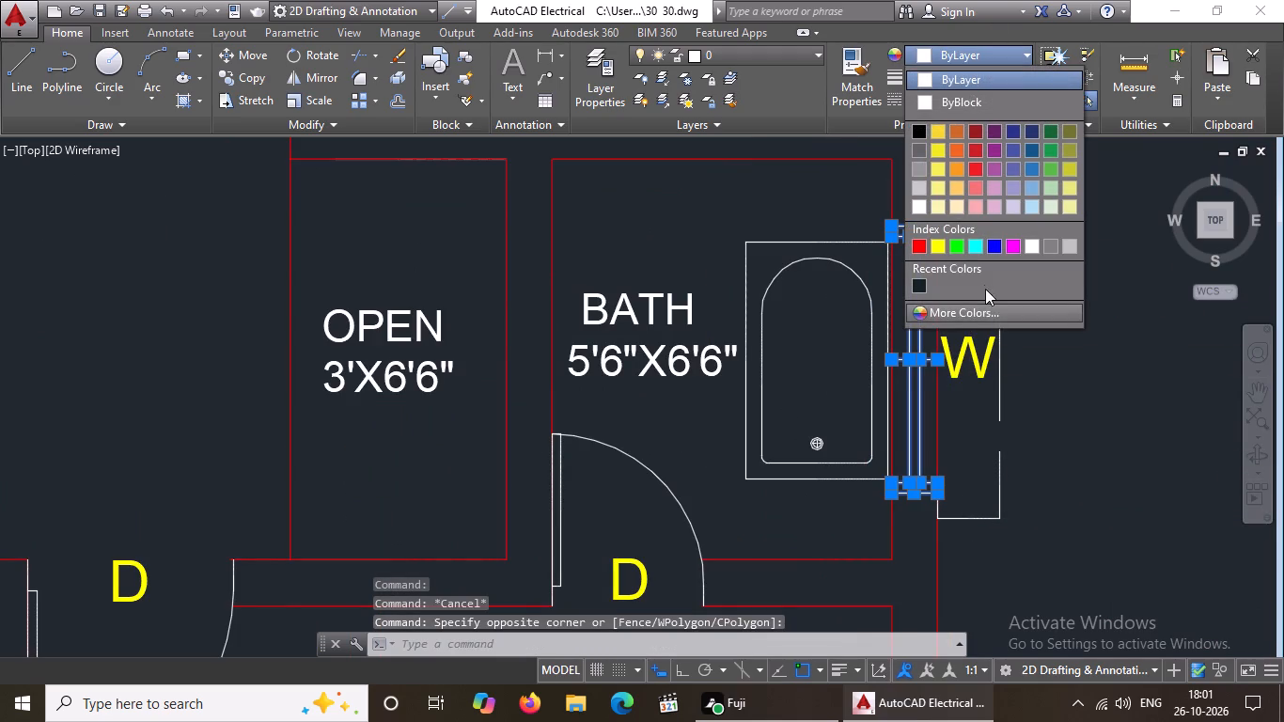
left_click(975, 247)
key("Escape")
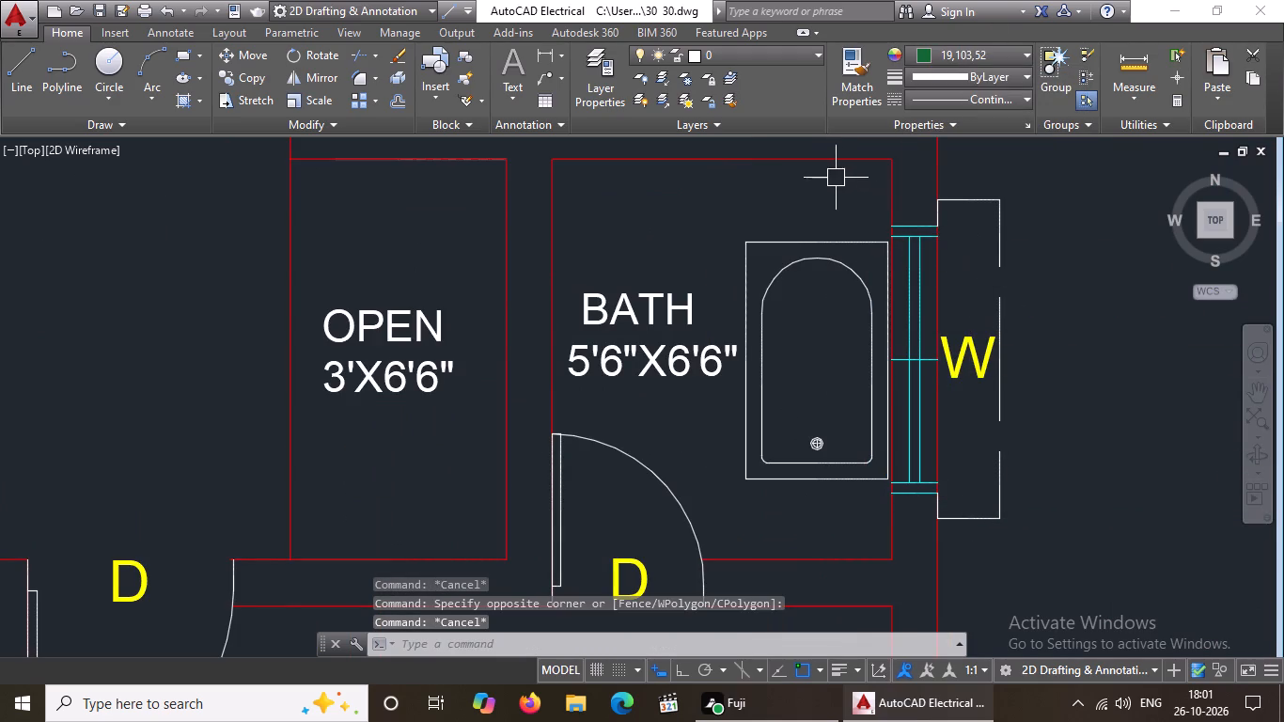
left_click(835, 175)
left_click(1081, 529)
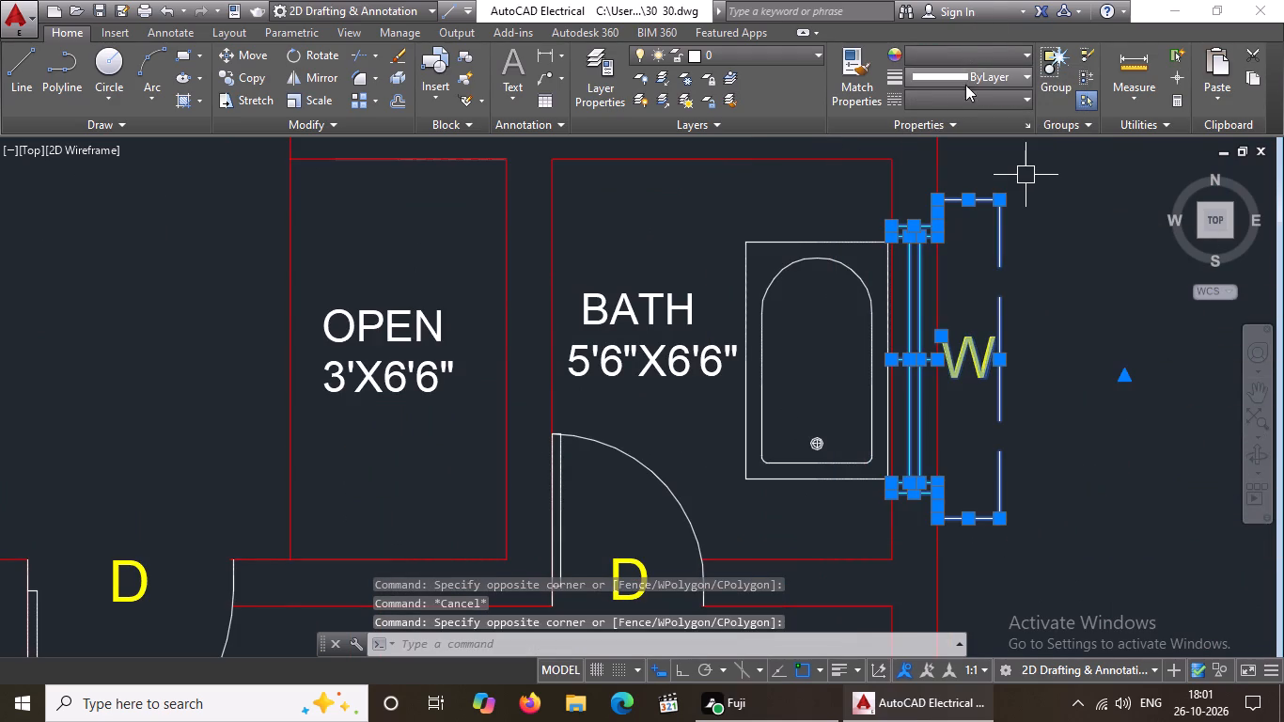
left_click(970, 49)
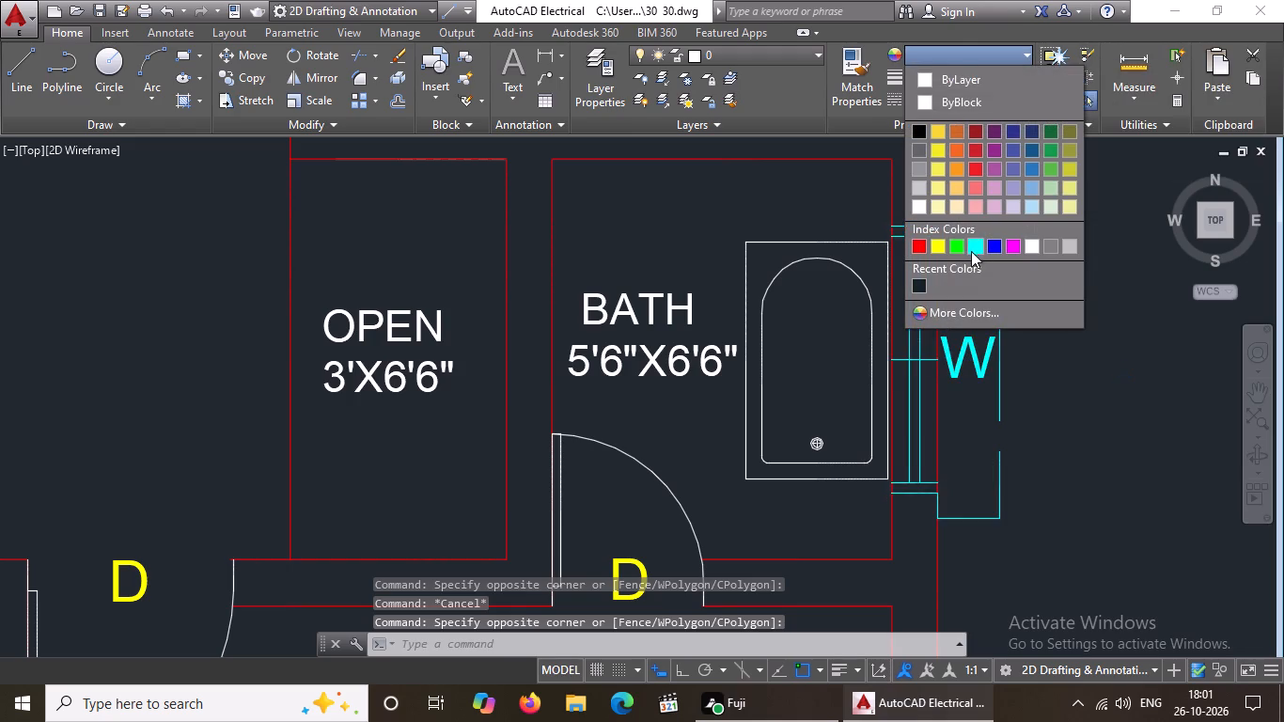
left_click(972, 243)
key("Escape")
Change the W label of the 5'6"X6'6" bath's window to white 255,255,255.
left_click(983, 364)
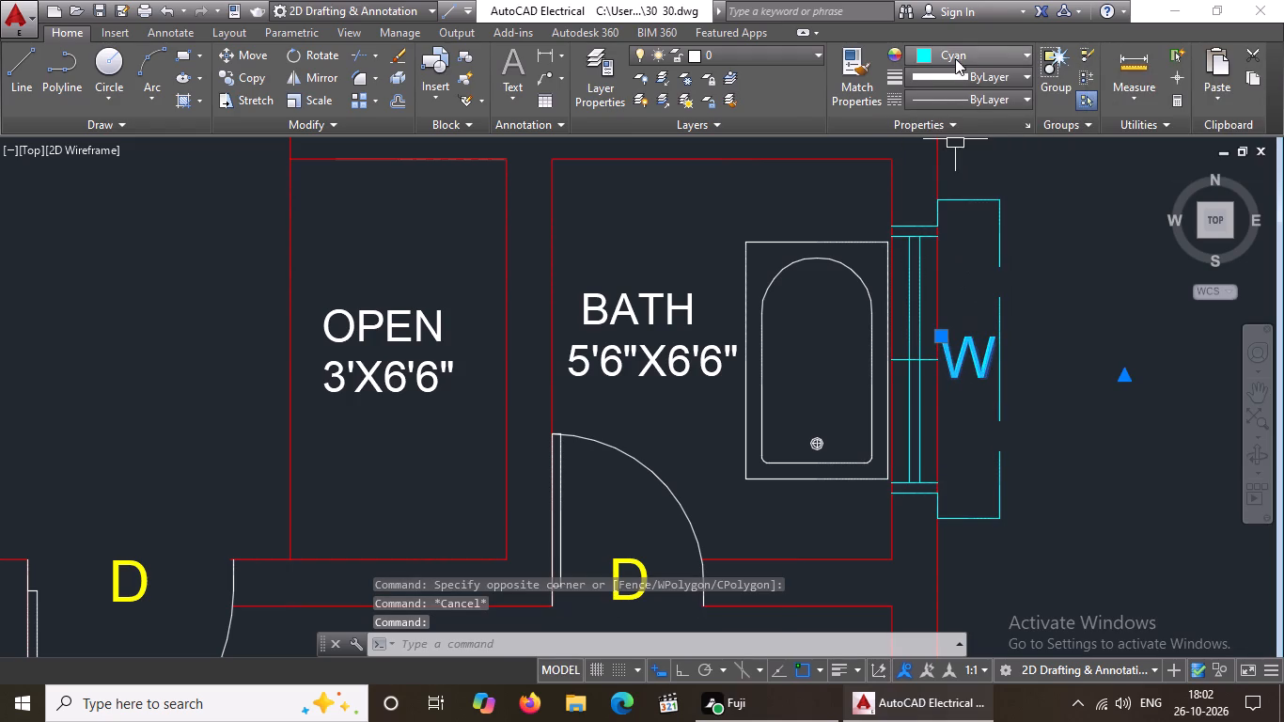
left_click(955, 53)
left_click(916, 205)
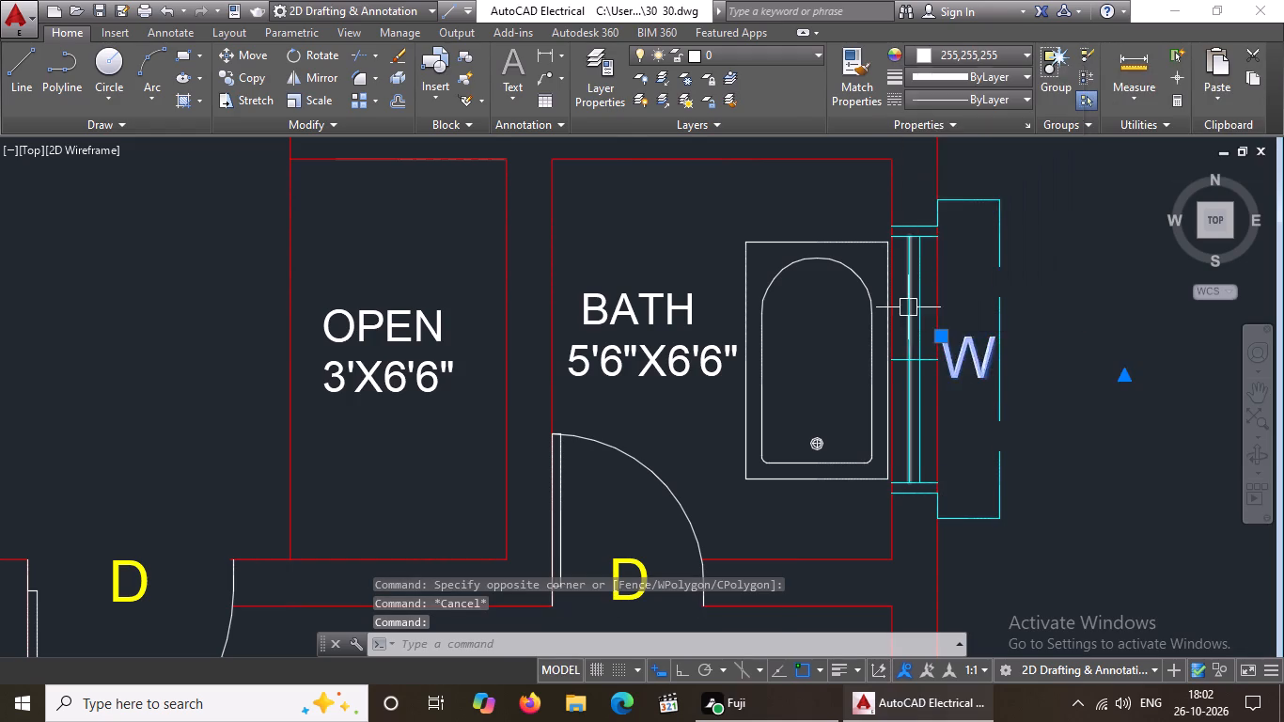
scroll(908, 312, "down", 4)
key("Escape")
Change the GATE label below the car porch in the ground floor plan to white 255,255,255.
scroll(963, 430, "down", 2)
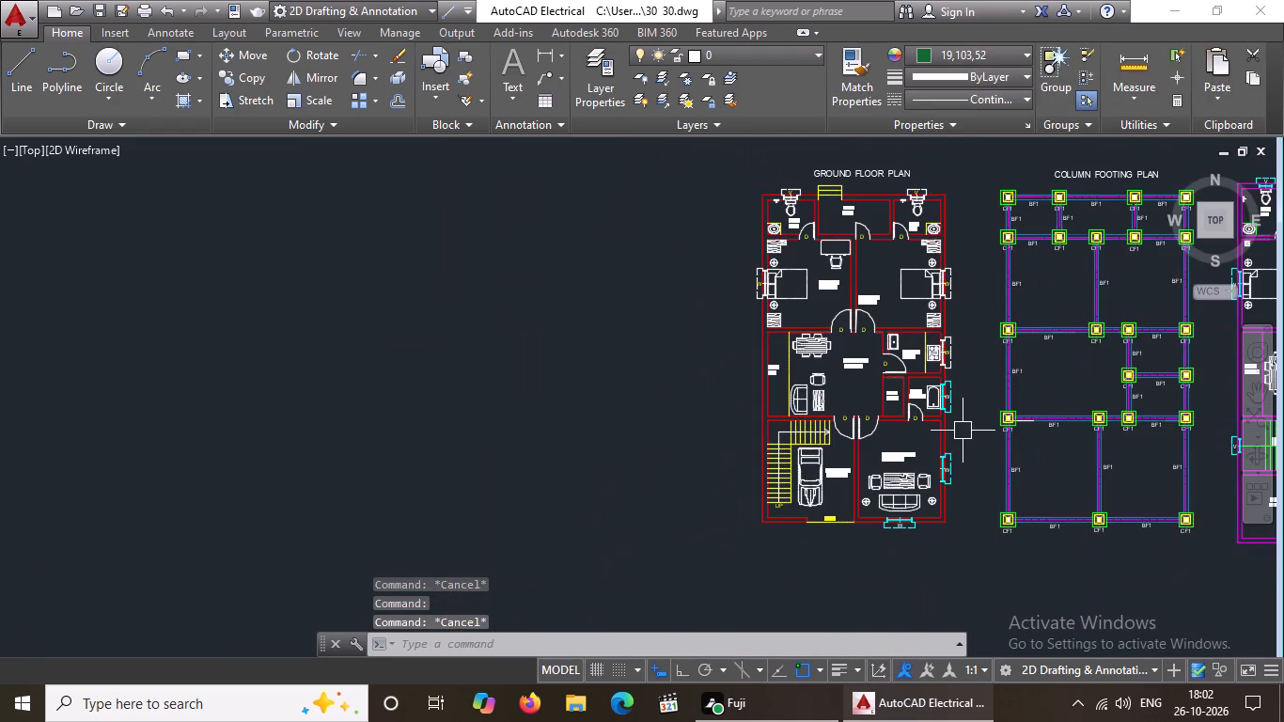
scroll(974, 368, "up", 2)
scroll(940, 375, "down", 1)
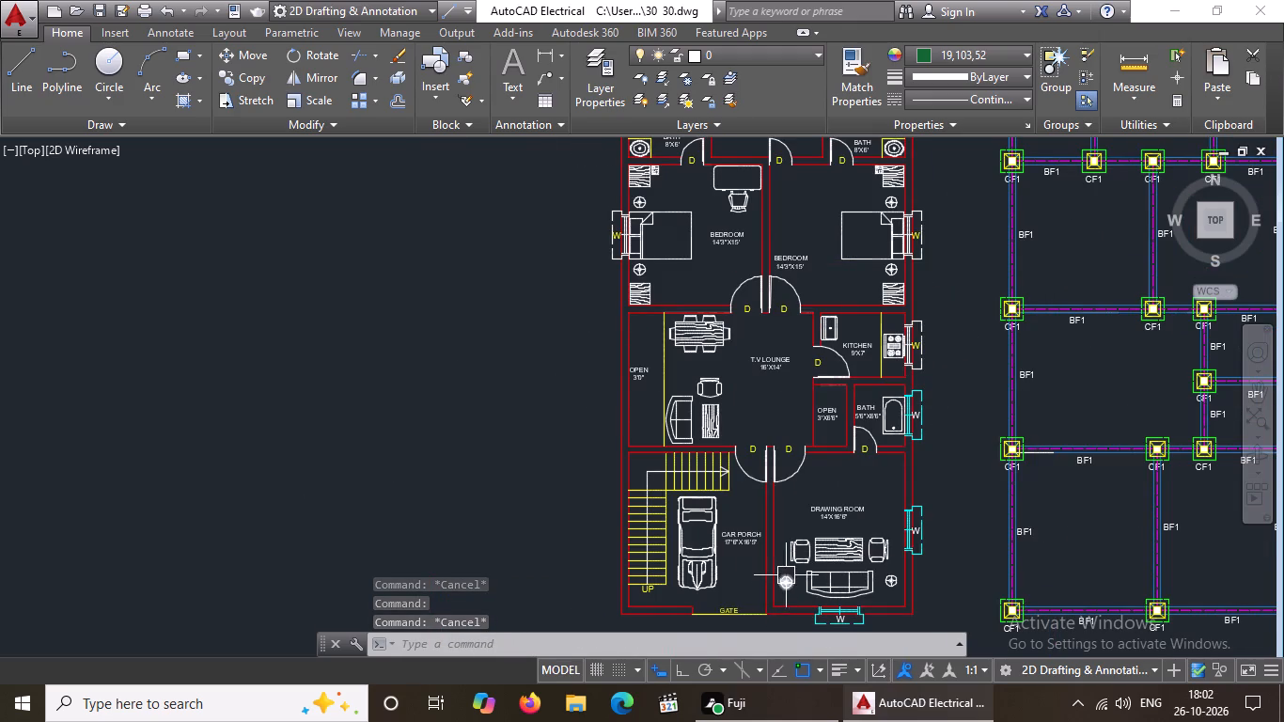
scroll(718, 623, "up", 2)
left_click(733, 594)
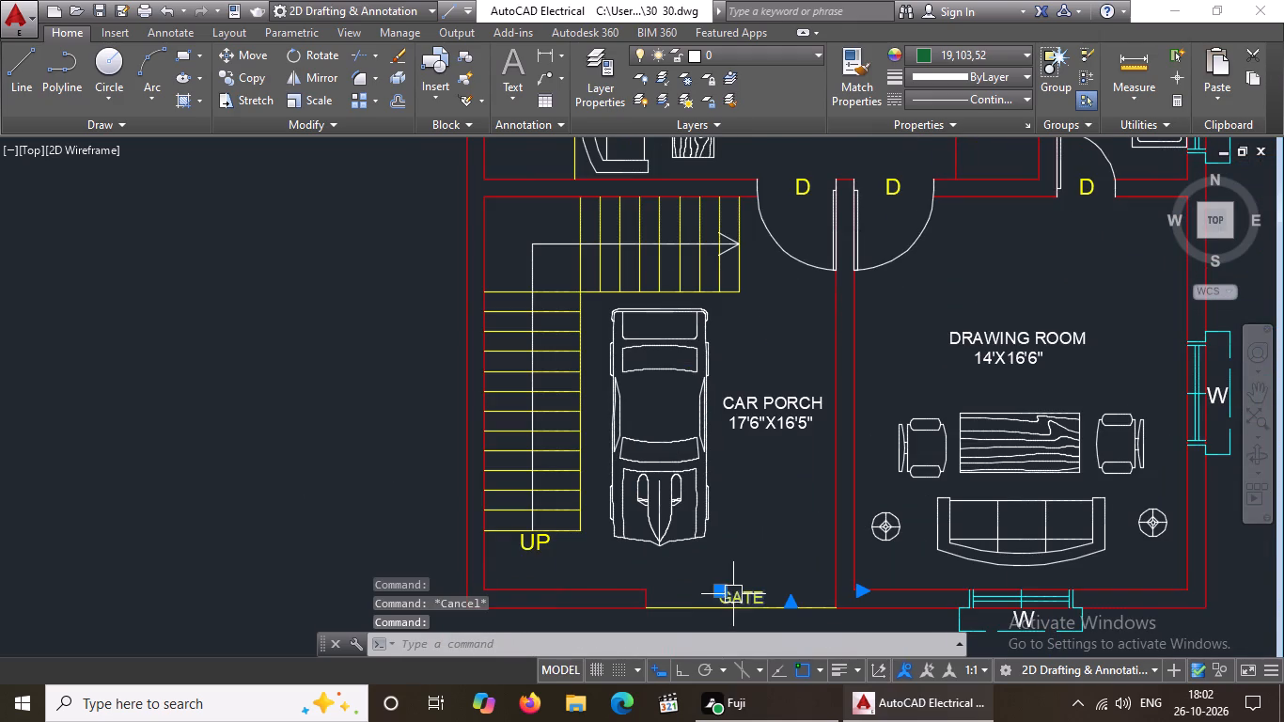
left_click(940, 50)
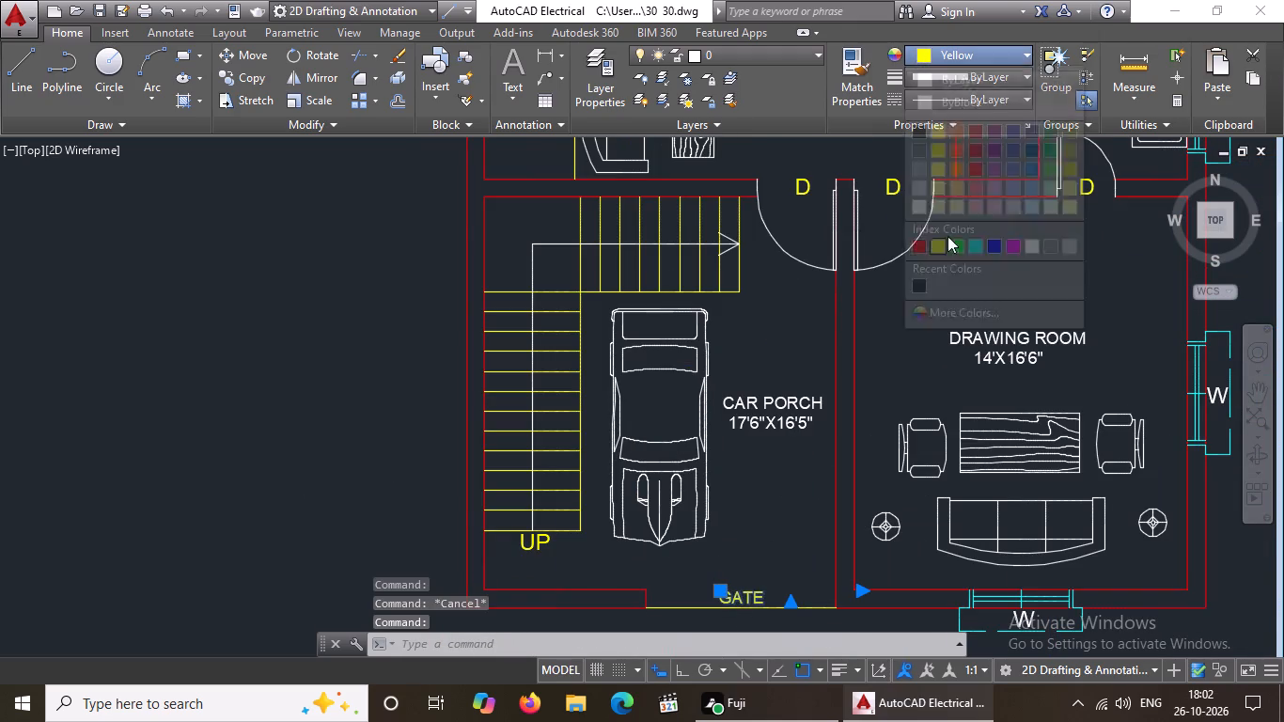
left_click(917, 208)
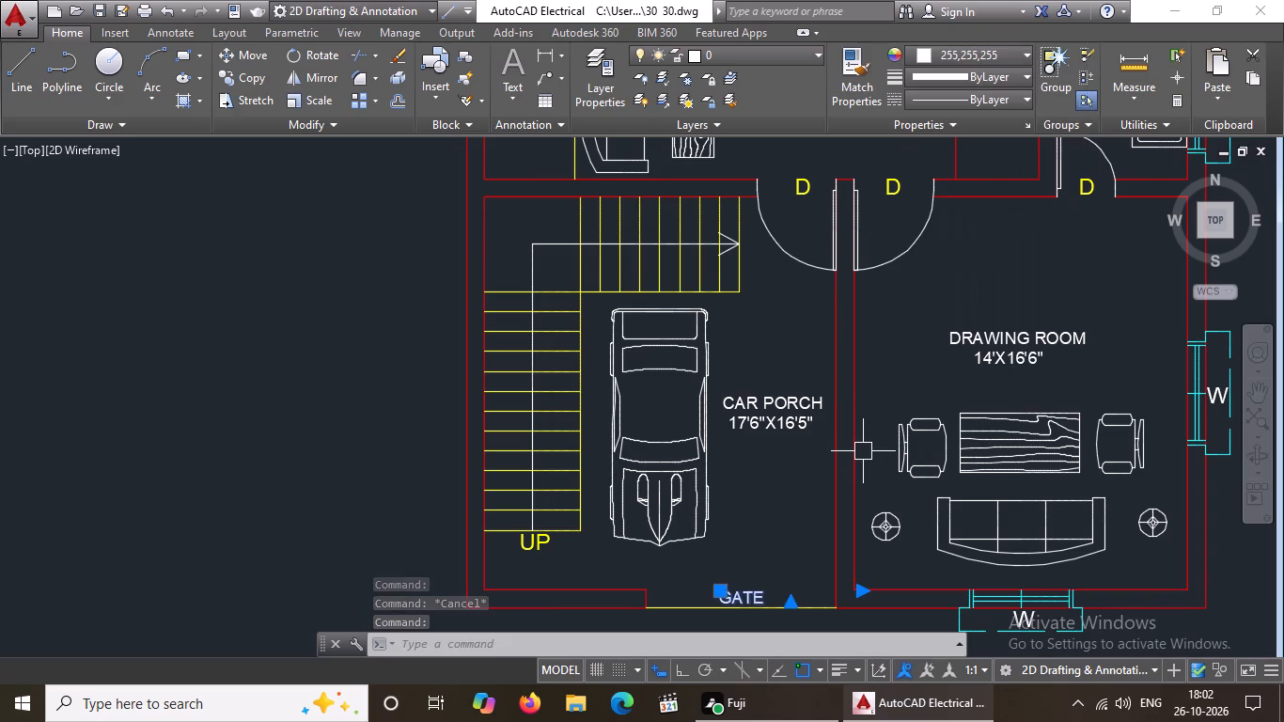
key("Escape")
Change the kitchen's whole window in the ground floor plan, including its outer outline and W label, to cyan.
scroll(863, 451, "down", 5)
scroll(952, 317, "up", 4)
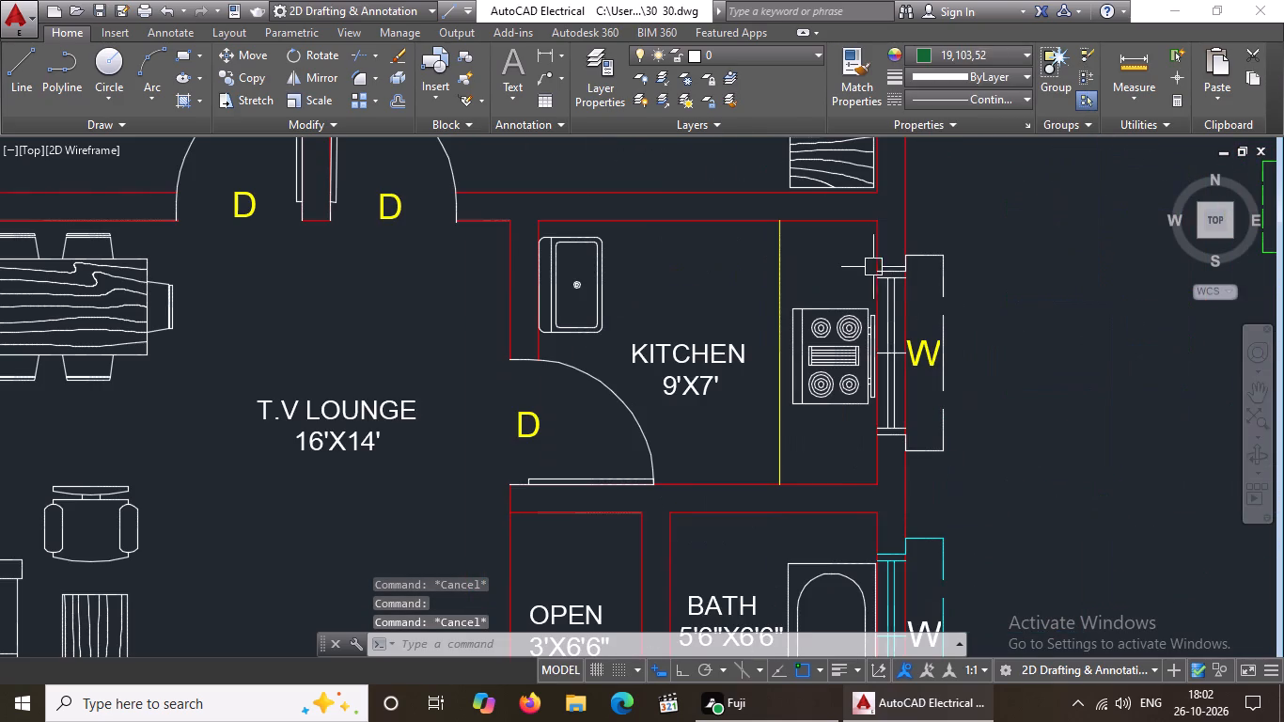
left_click(852, 248)
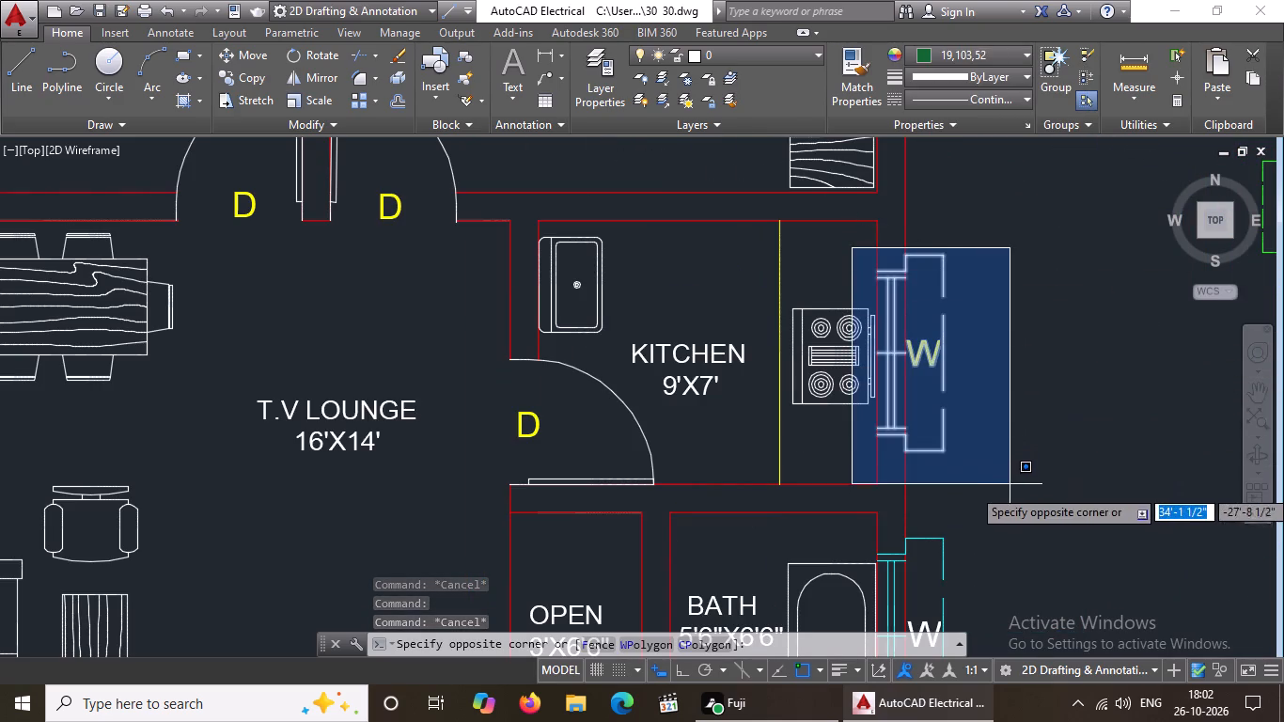
left_click(1010, 490)
left_click(963, 58)
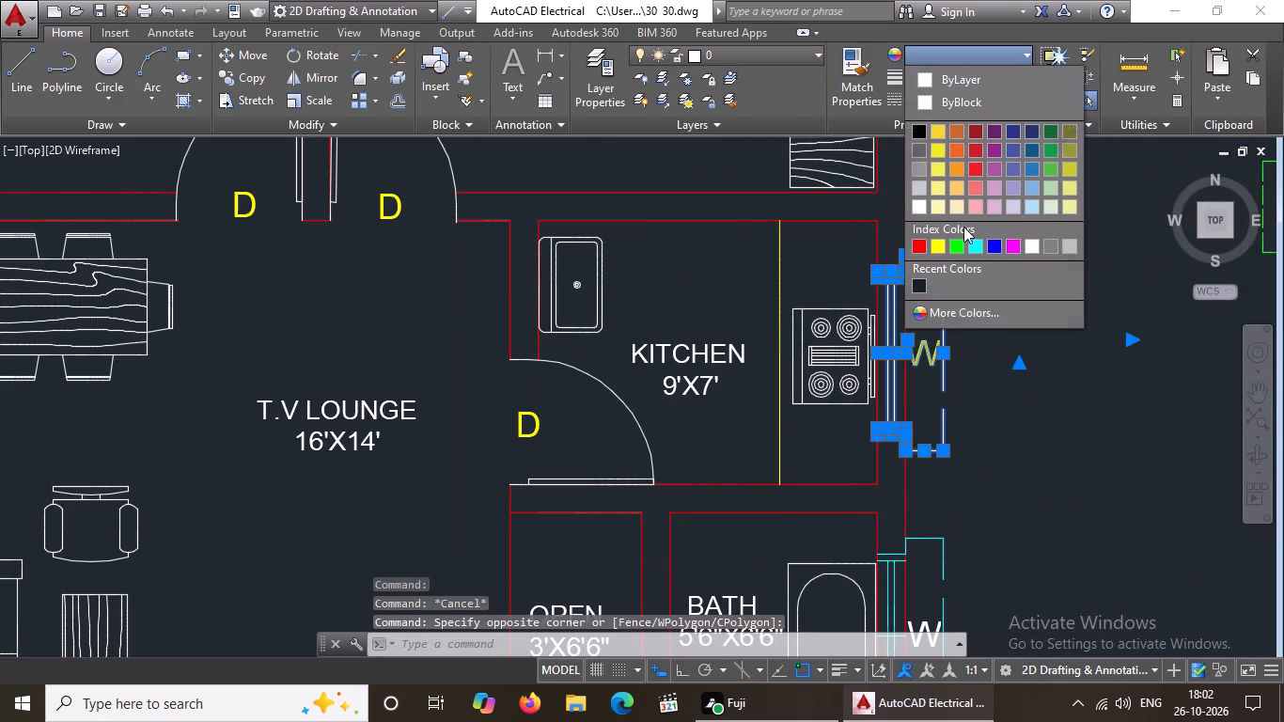
left_click(977, 243)
key("Escape")
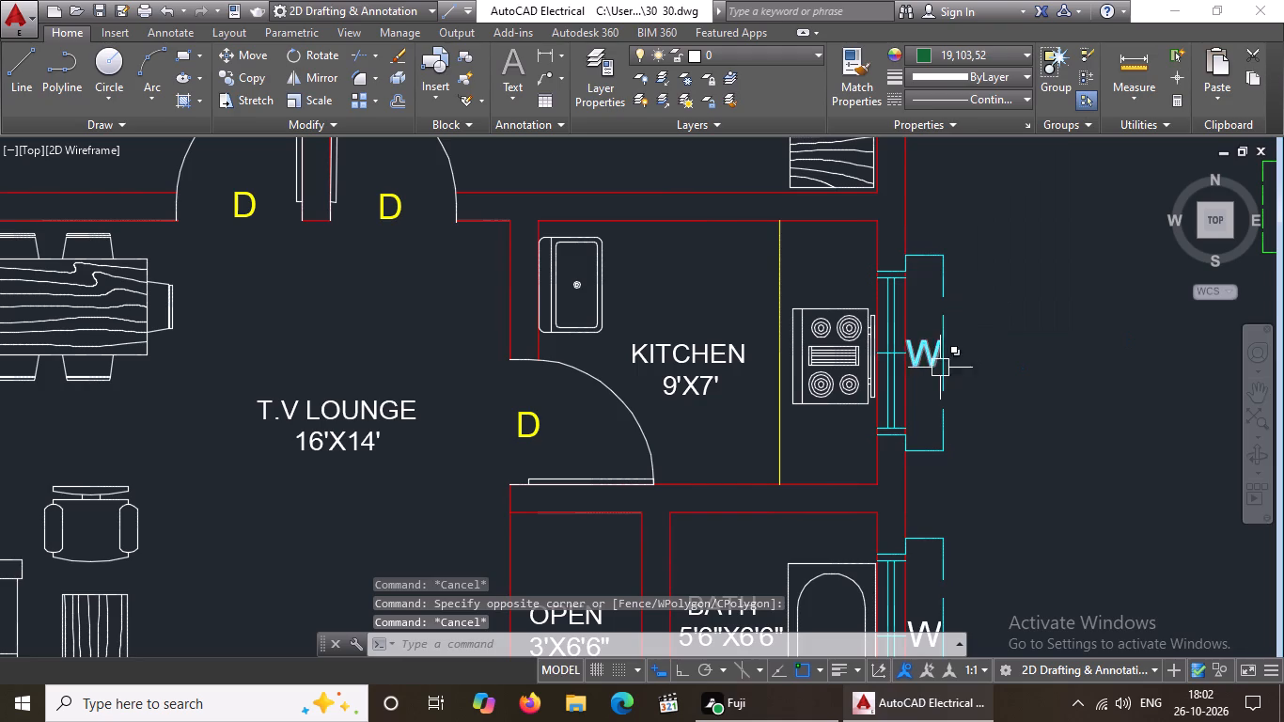
Change the W label of the kitchen's window to the ByBlock colour.
scroll(918, 353, "up", 2)
left_click(918, 352)
left_click(959, 44)
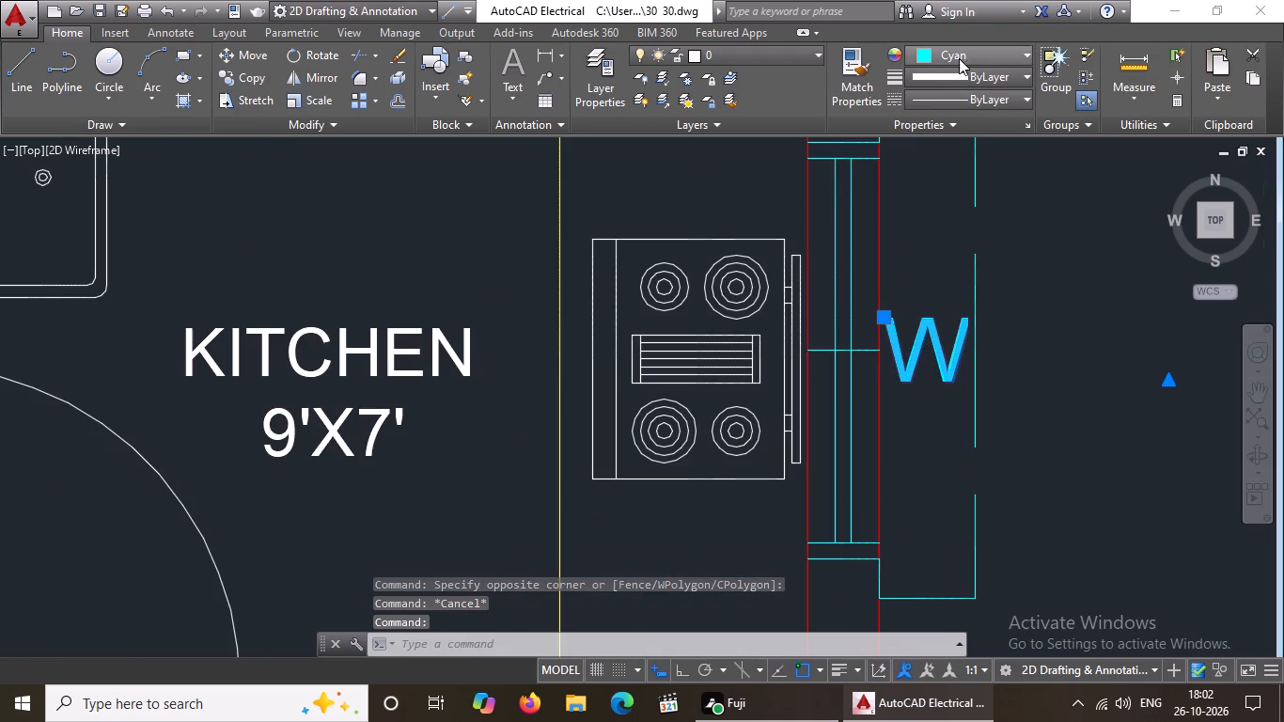
left_click(959, 58)
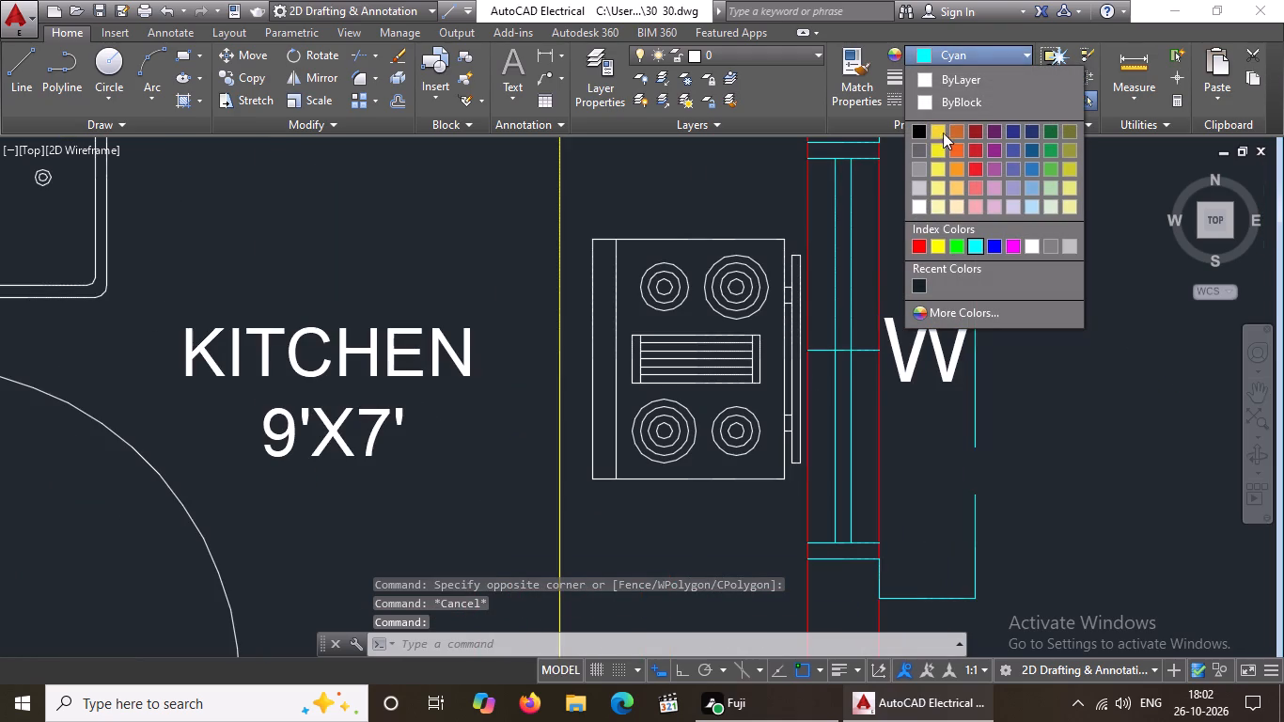
left_click(967, 97)
scroll(968, 344, "down", 4)
key("Escape")
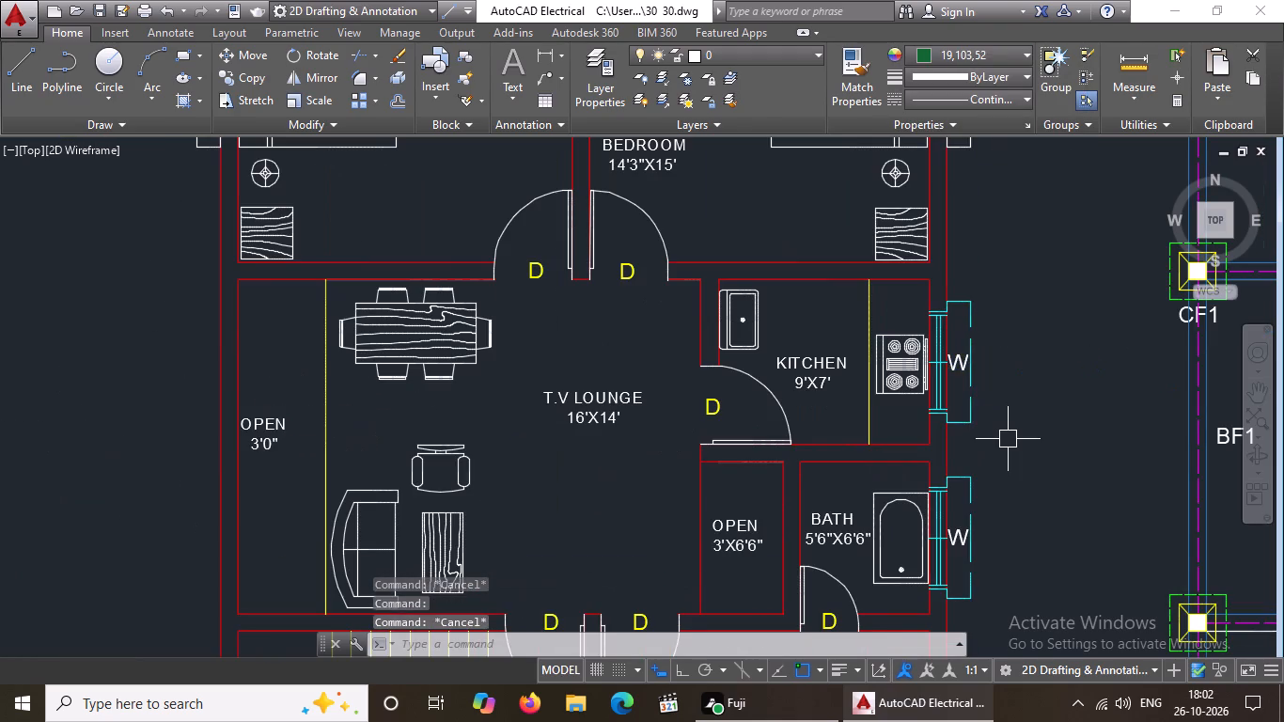
Change the eastern 14'3"X15' bedroom's whole window in the ground floor plan, including its outer outline and W label, to cyan.
scroll(1008, 439, "down", 2)
scroll(972, 263, "up", 3)
scroll(1015, 346, "up", 2)
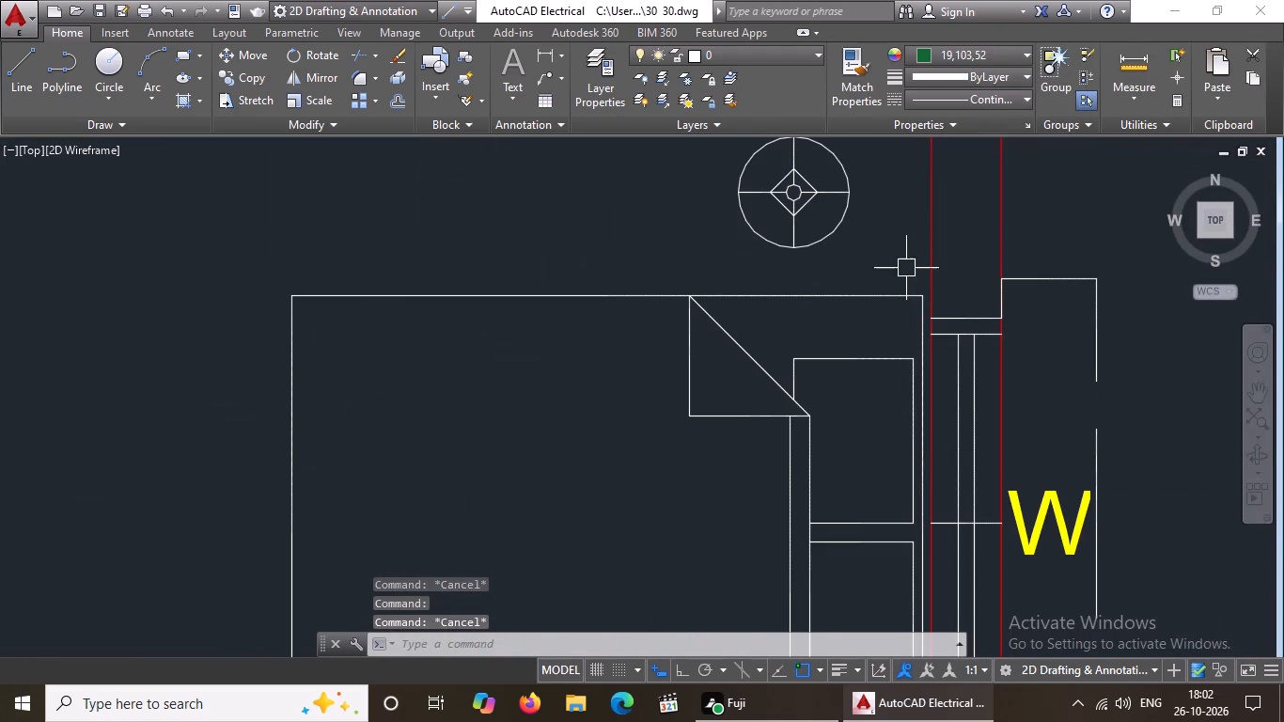
left_click(900, 258)
scroll(1002, 521, "down", 4)
scroll(1003, 574, "up", 2)
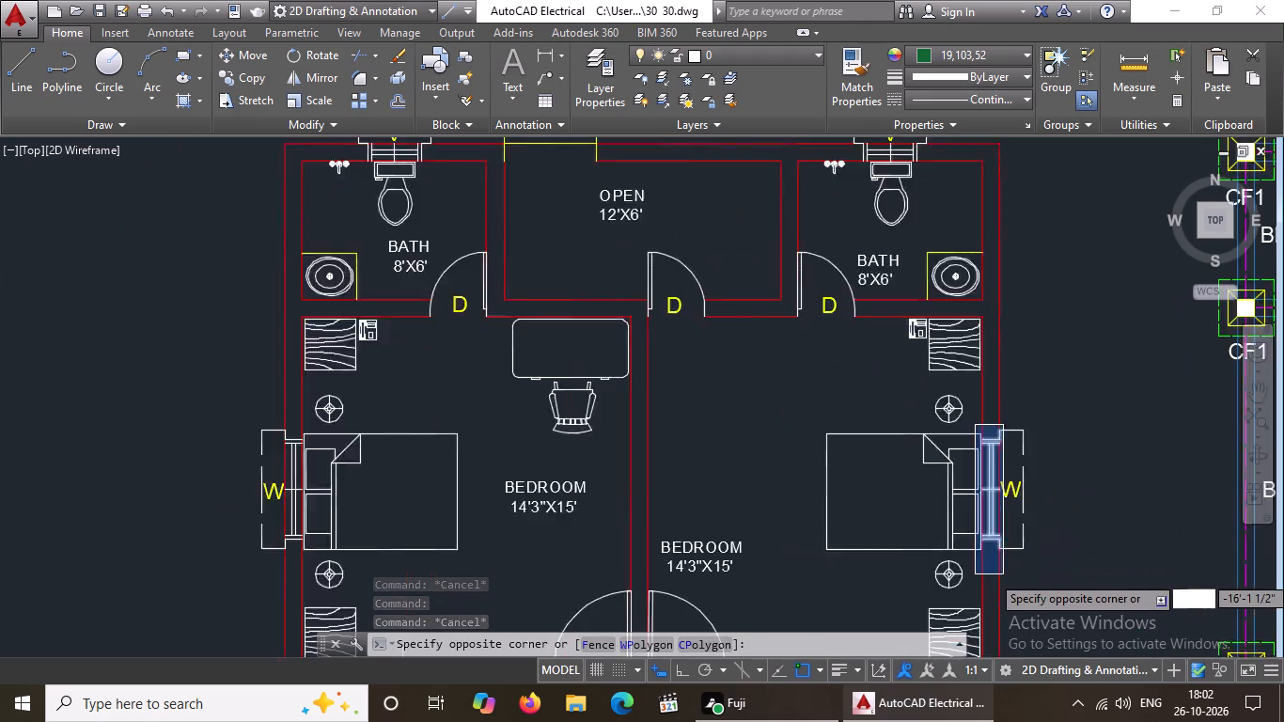
scroll(1003, 574, "up", 1)
left_click(1008, 555)
left_click(995, 56)
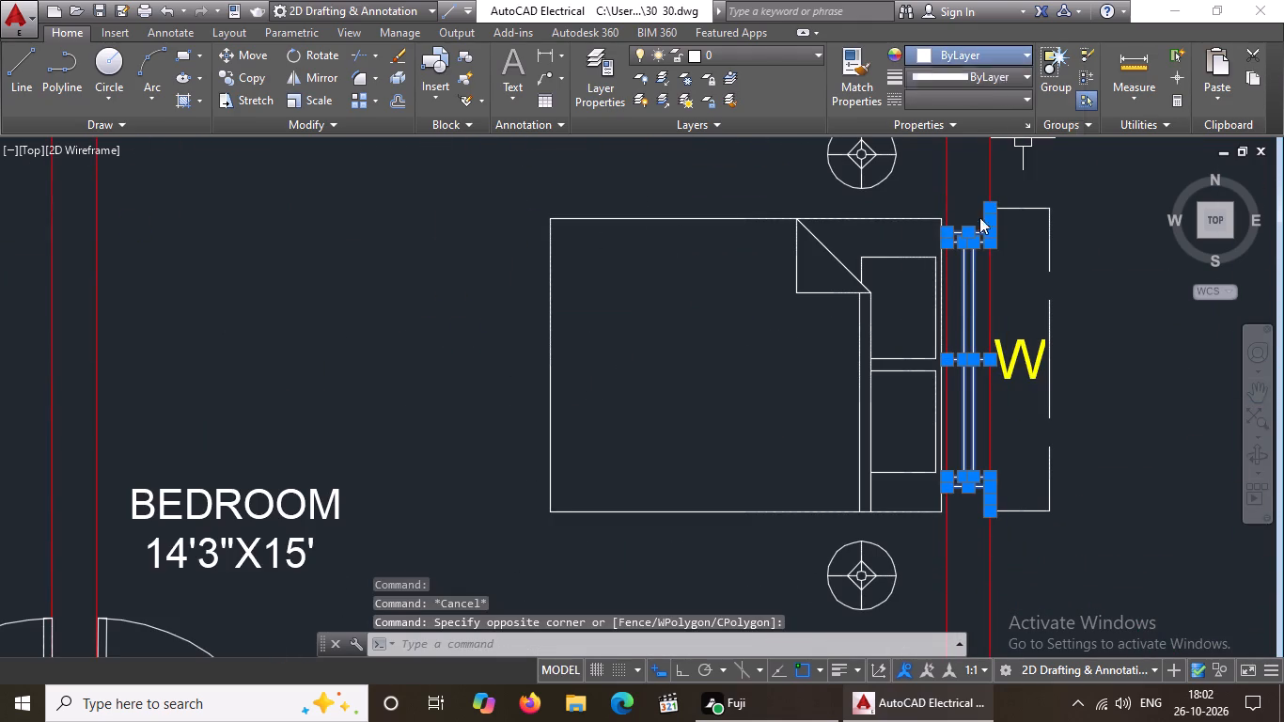
left_click(977, 248)
key("Escape")
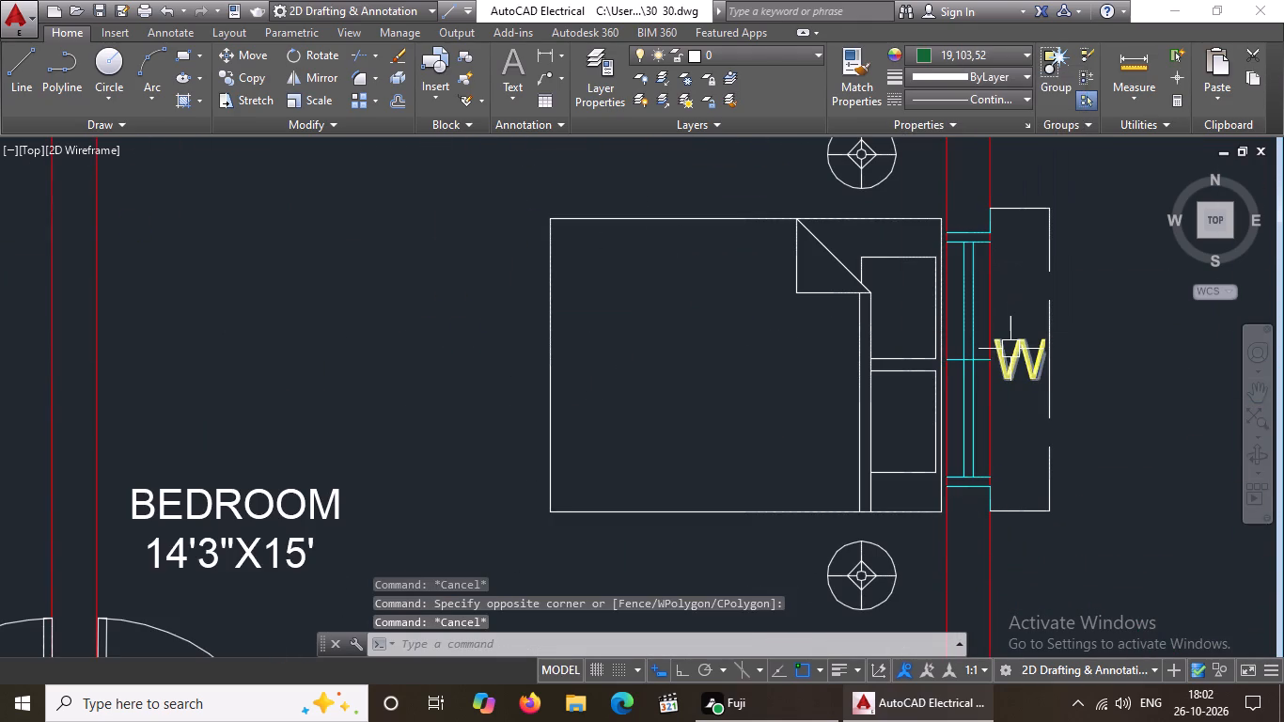
left_click(970, 171)
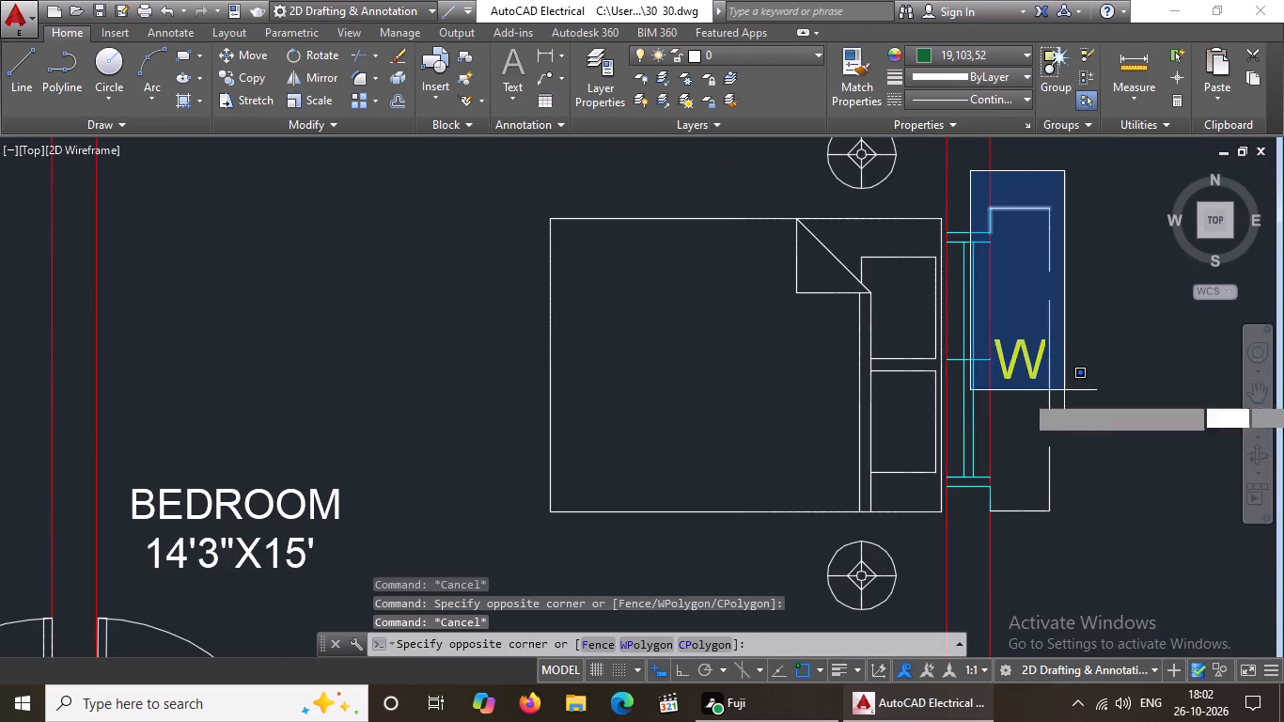
left_click_drag(1093, 533, 1093, 520)
left_click(1010, 49)
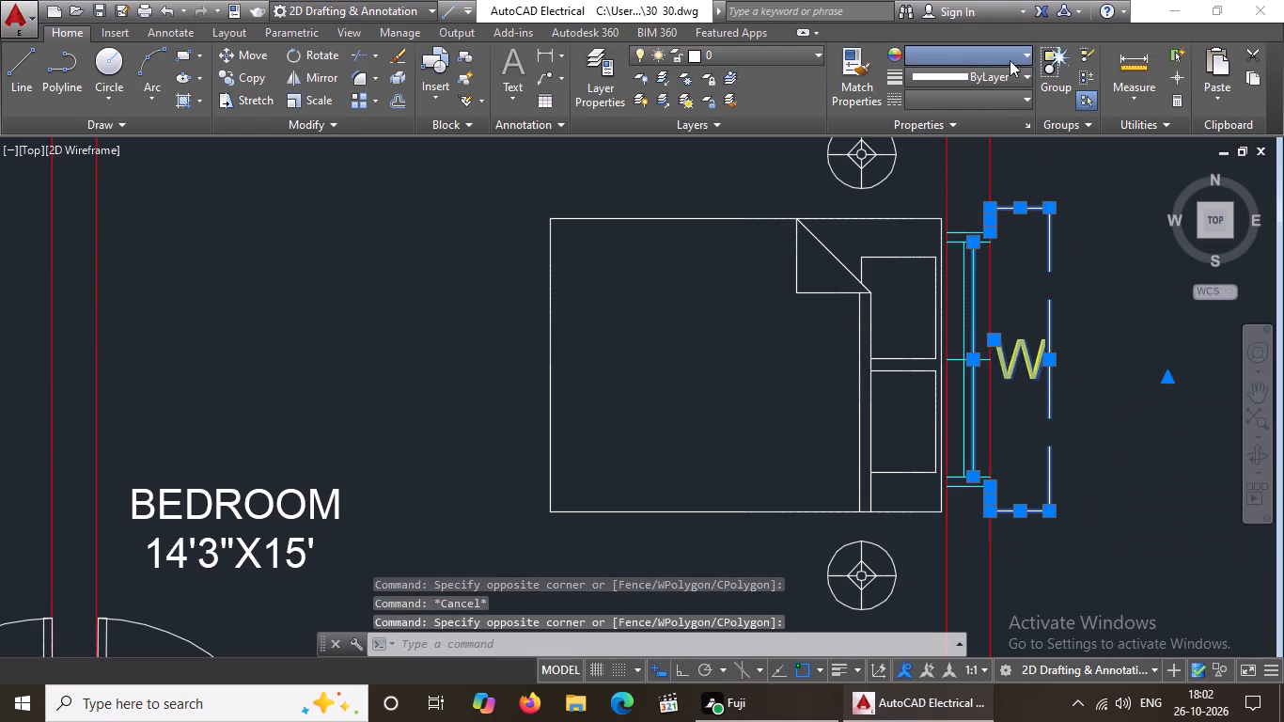
left_click(973, 243)
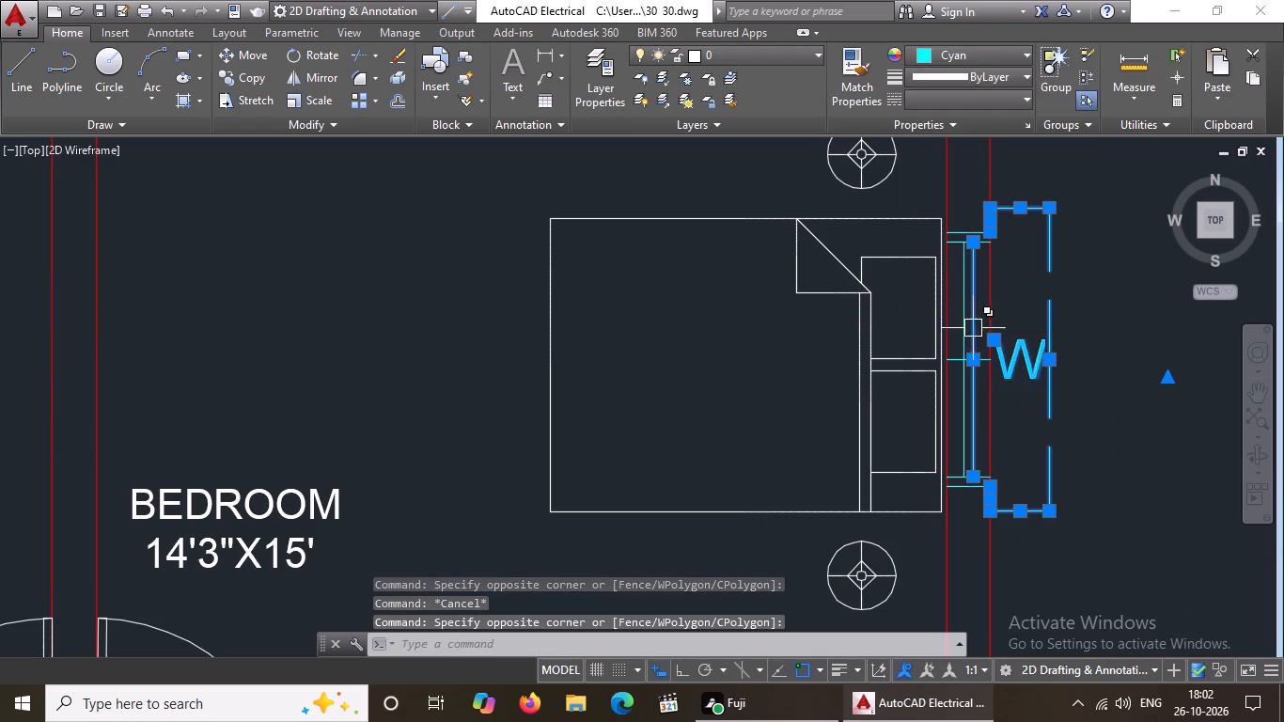
key("Escape")
Change the W label of the eastern bedroom's window to the ByBlock colour.
scroll(1039, 361, "up", 1)
left_click(1017, 368)
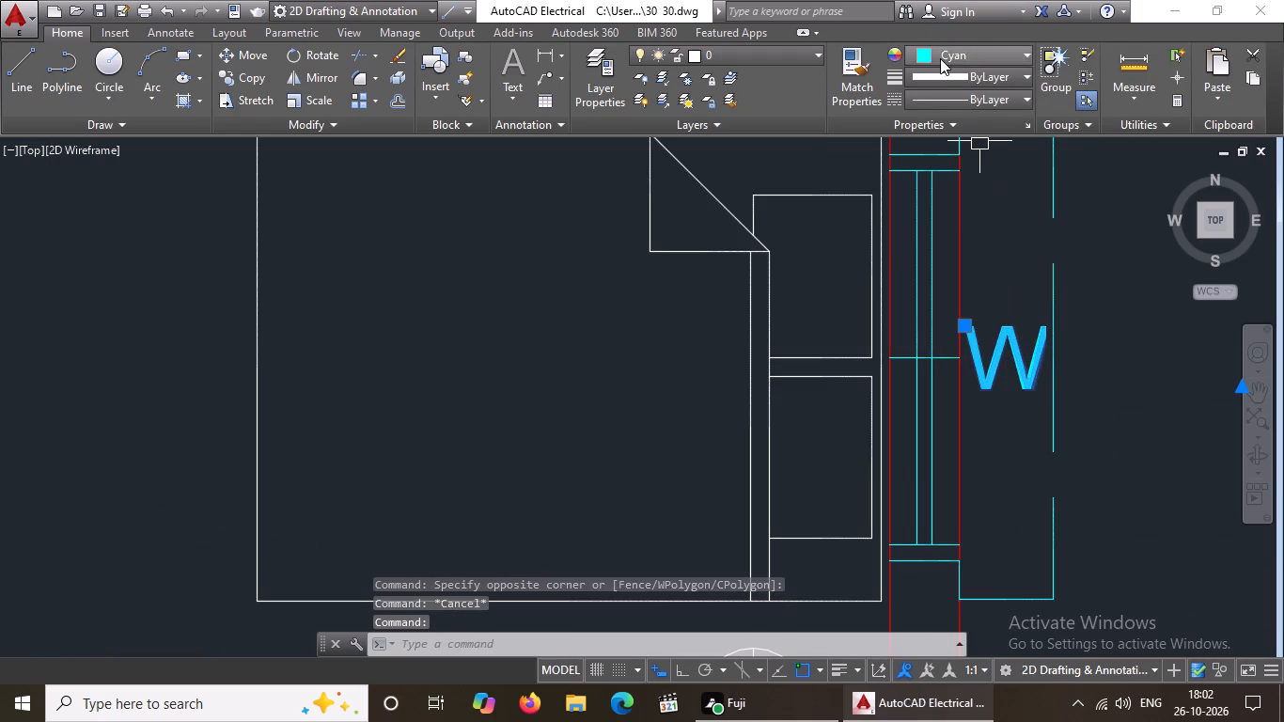
left_click(940, 58)
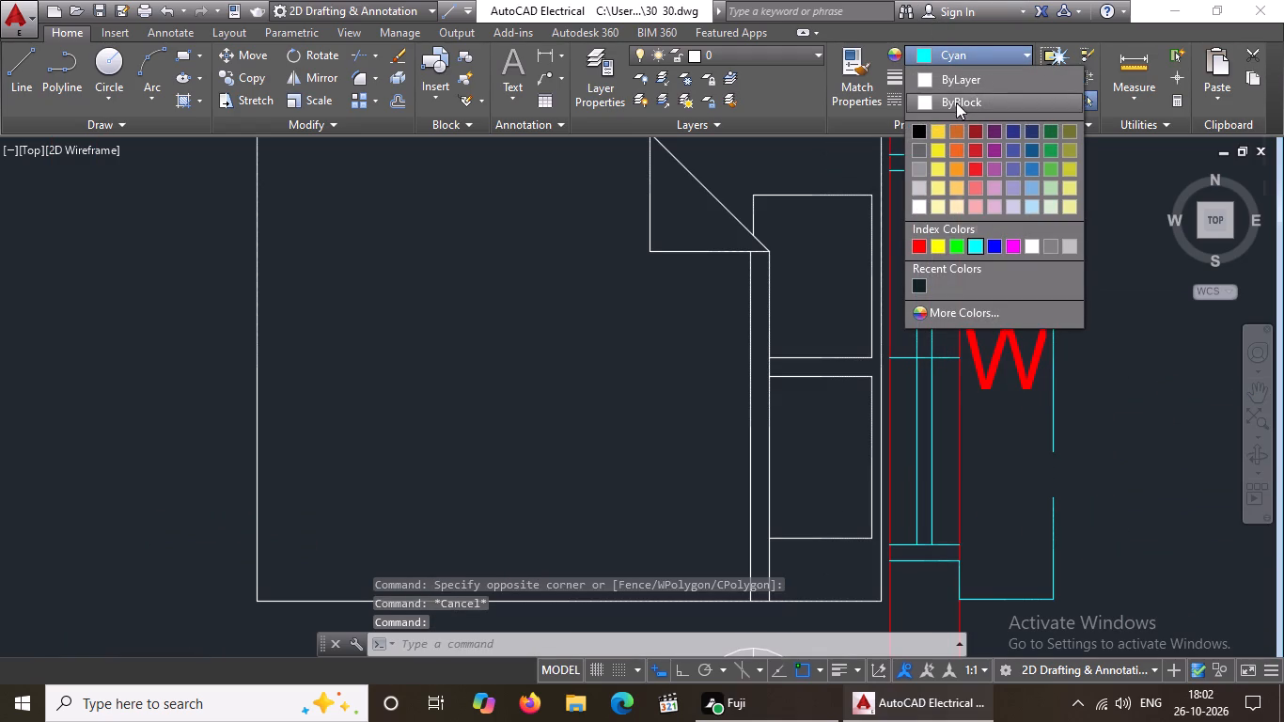
left_click(956, 102)
scroll(873, 273, "down", 5)
key("Escape")
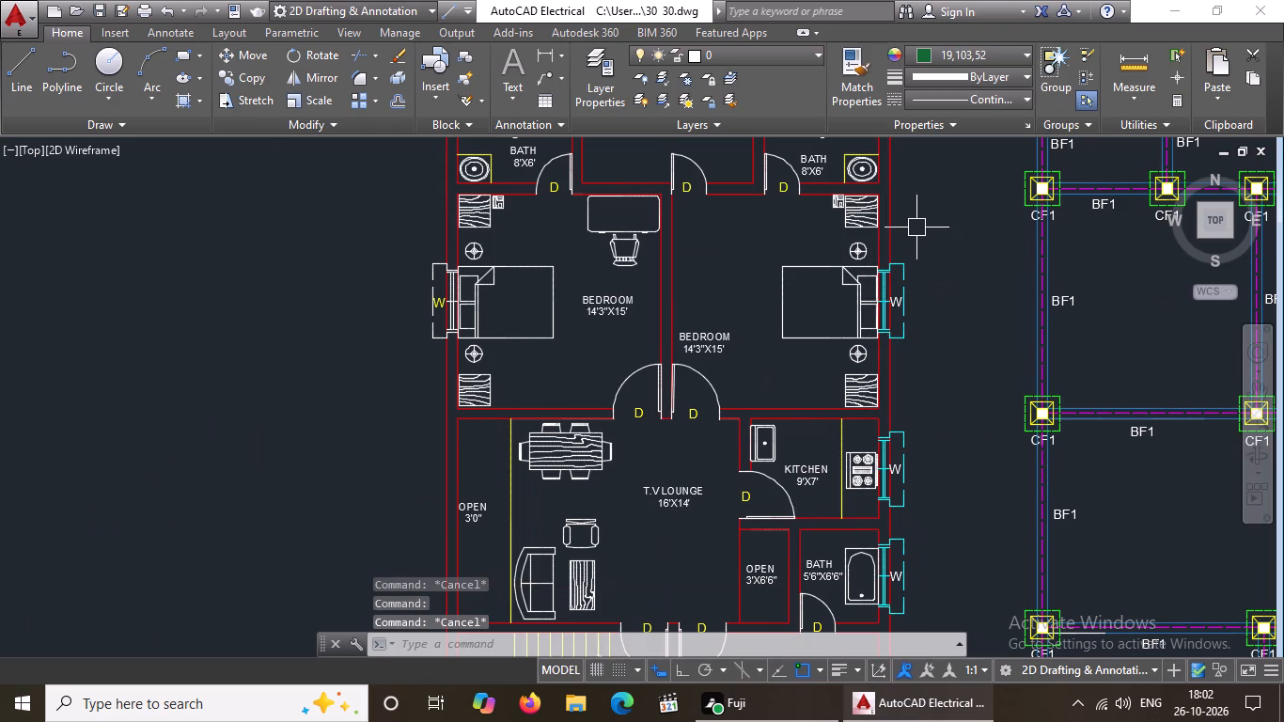
Change the eastern 8'X6' bath's whole ventilator in the ground floor plan, including its outer outline and V label, to cyan.
middle_click_drag(916, 312, 916, 485)
scroll(800, 248, "up", 3)
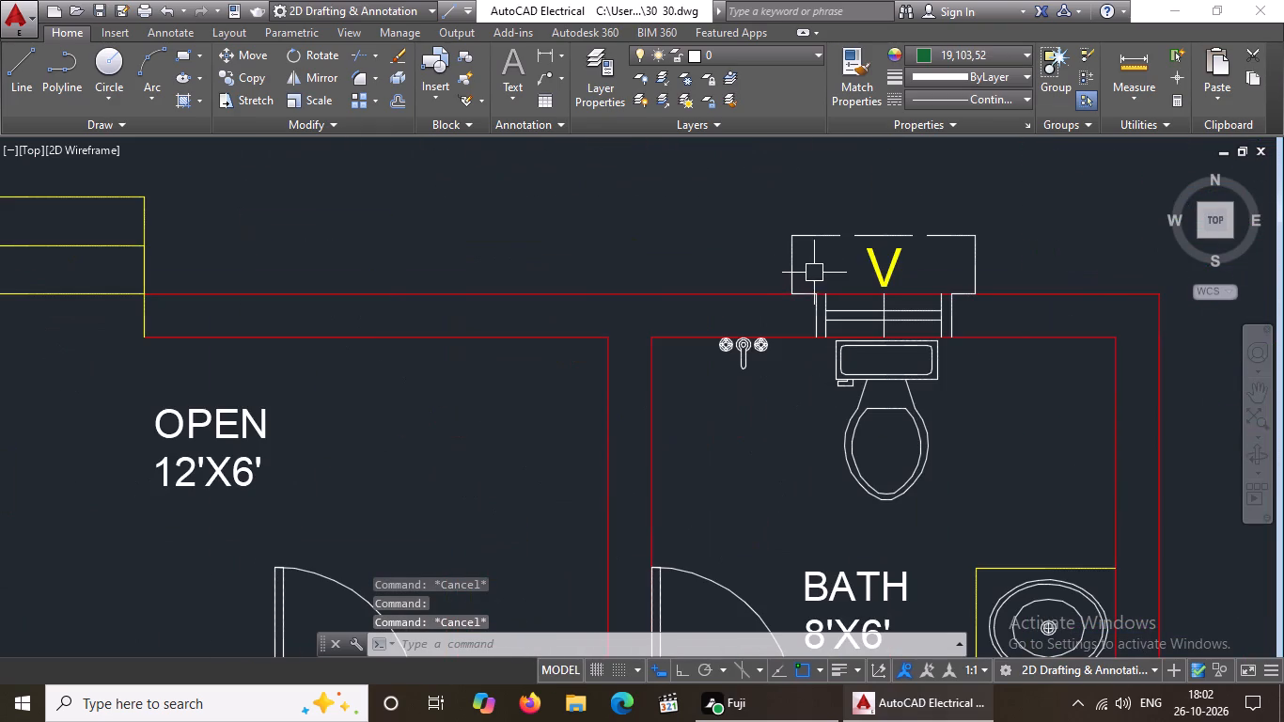
left_click(800, 275)
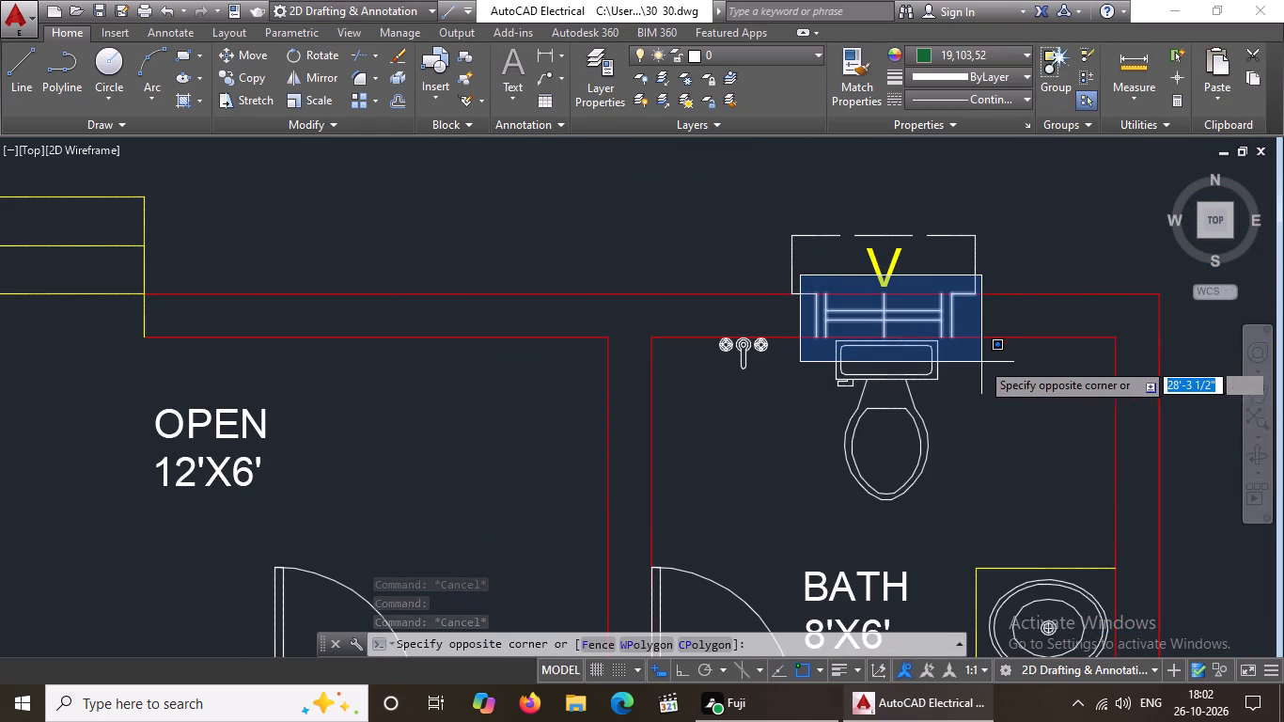
left_click(978, 353)
left_click(943, 49)
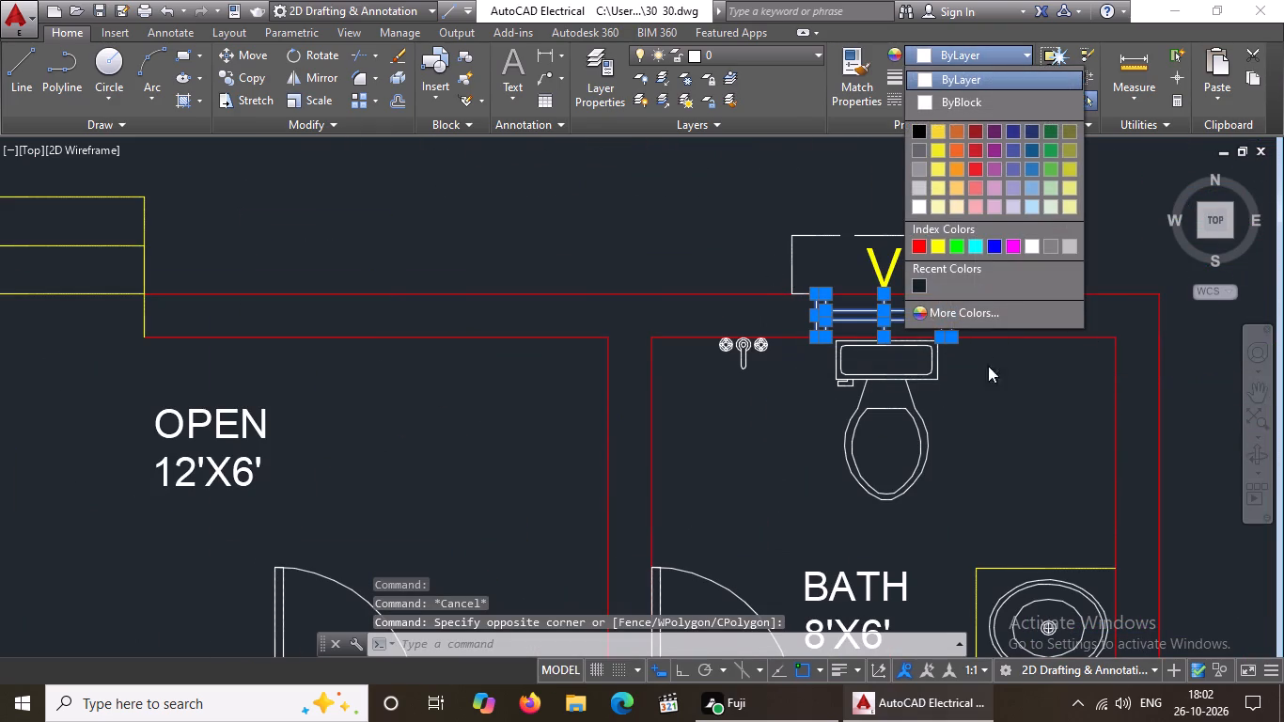
left_click(976, 248)
key("Escape")
left_click(730, 203)
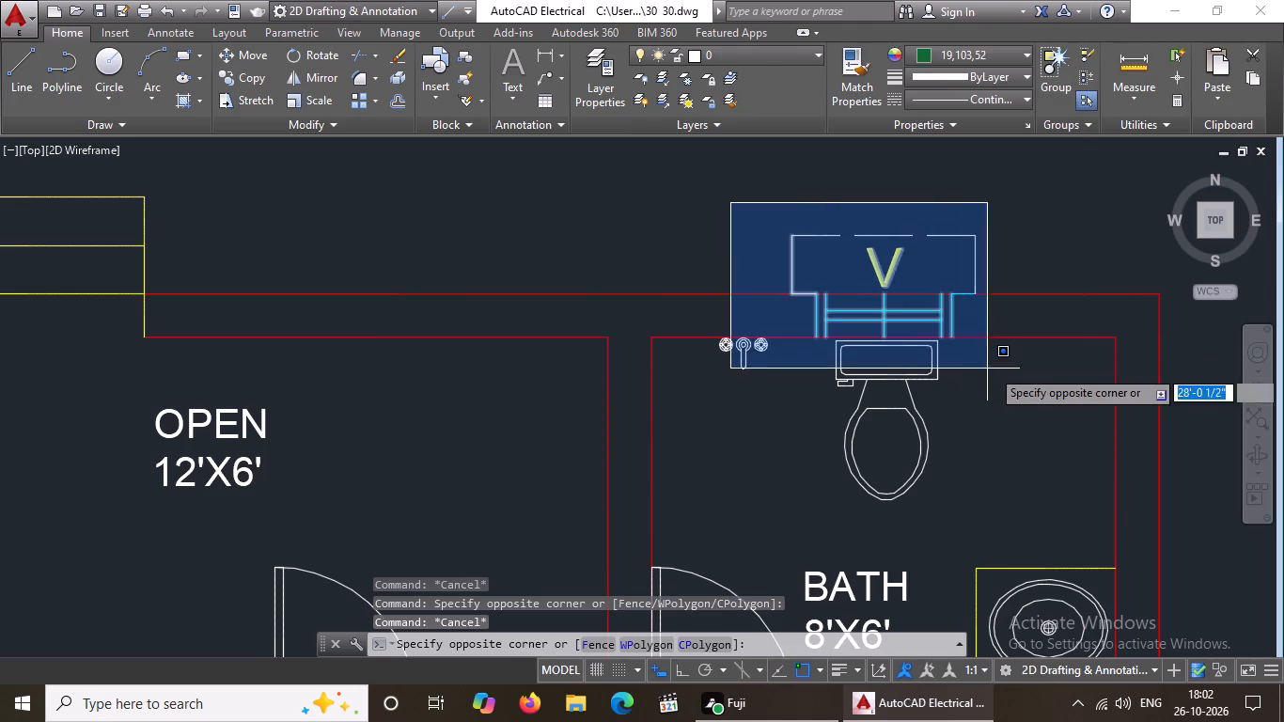
left_click(1019, 322)
left_click(958, 59)
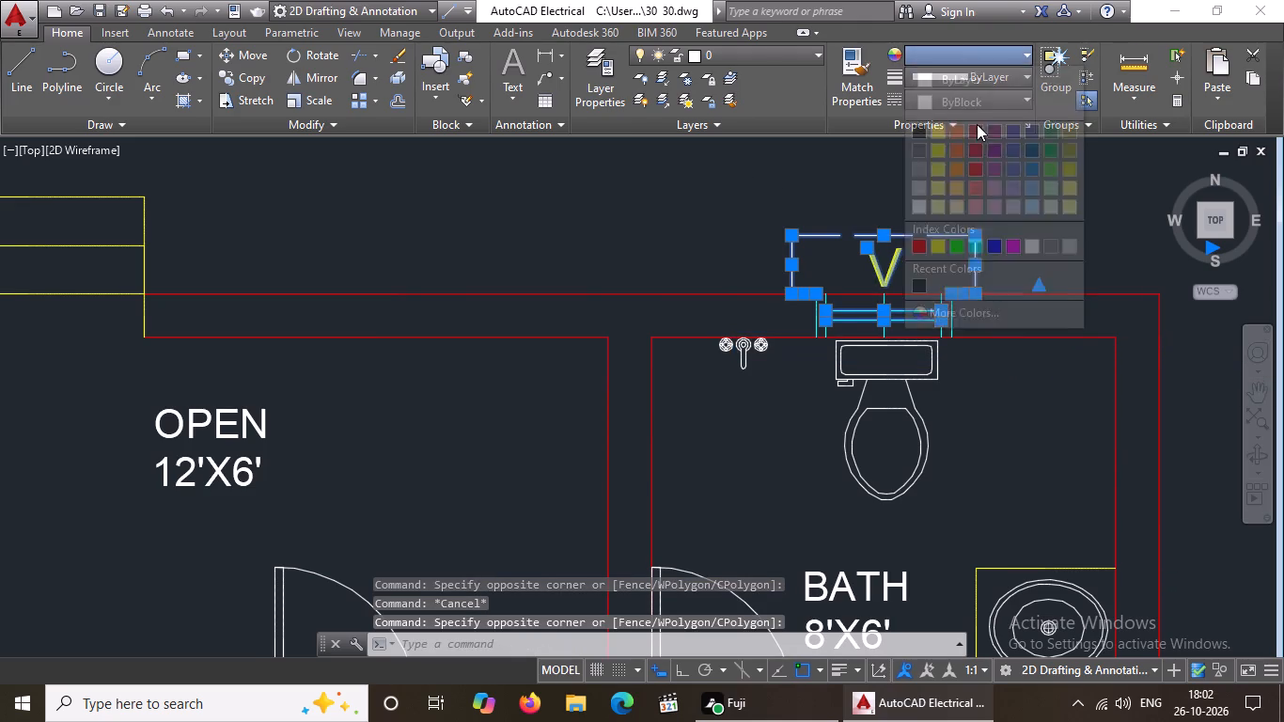
left_click(976, 242)
key("Escape")
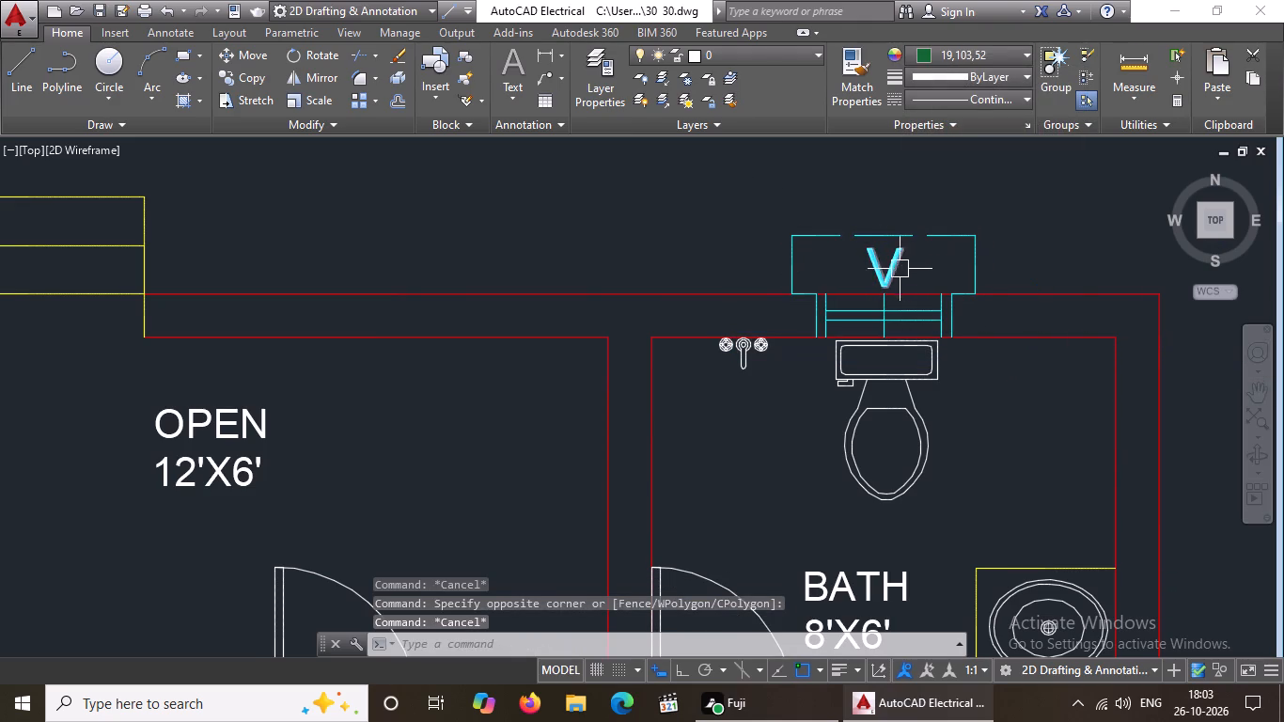
Change the V label of the eastern 8'X6' bath's ventilator to white 255,255,255.
left_click(892, 268)
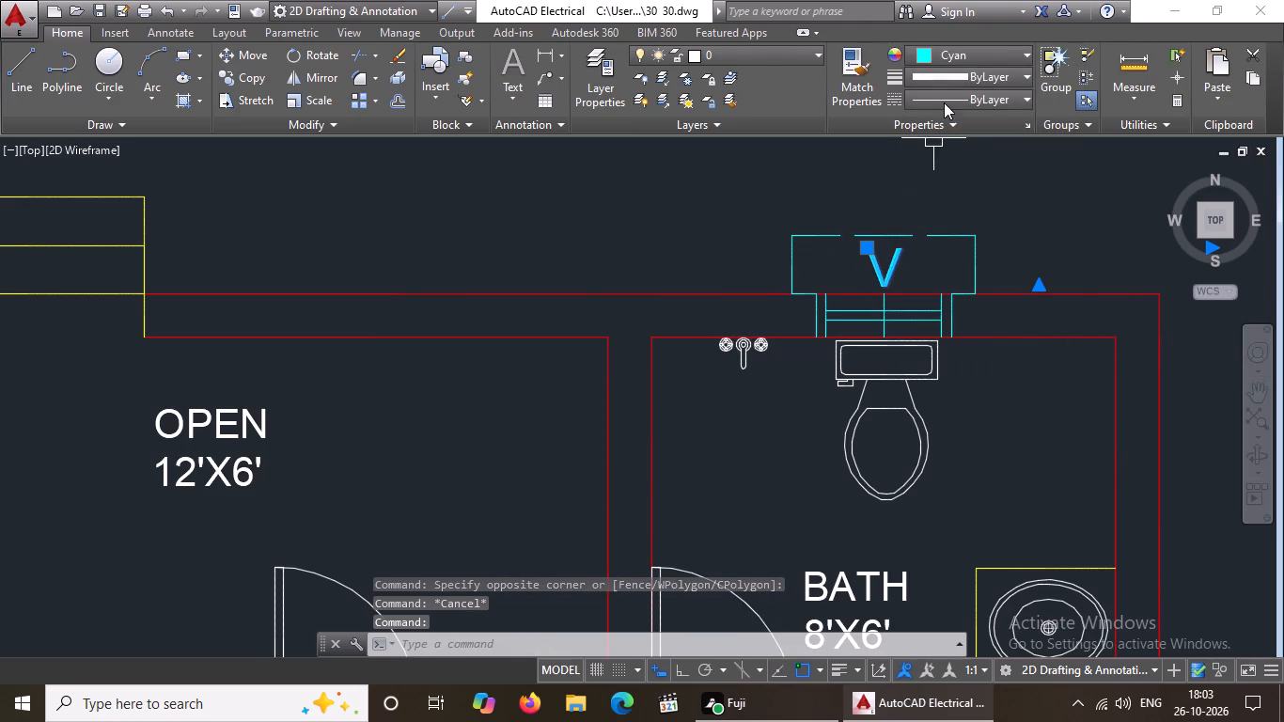
left_click(973, 56)
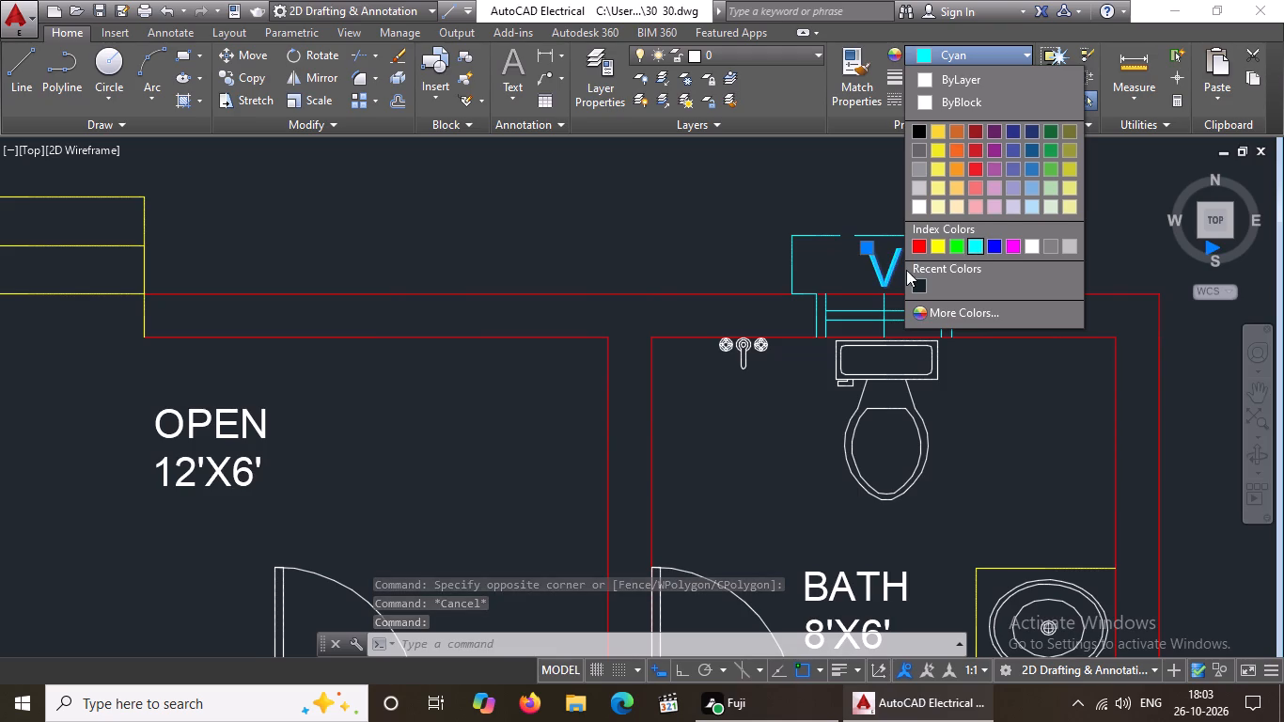
left_click(921, 206)
key("Escape")
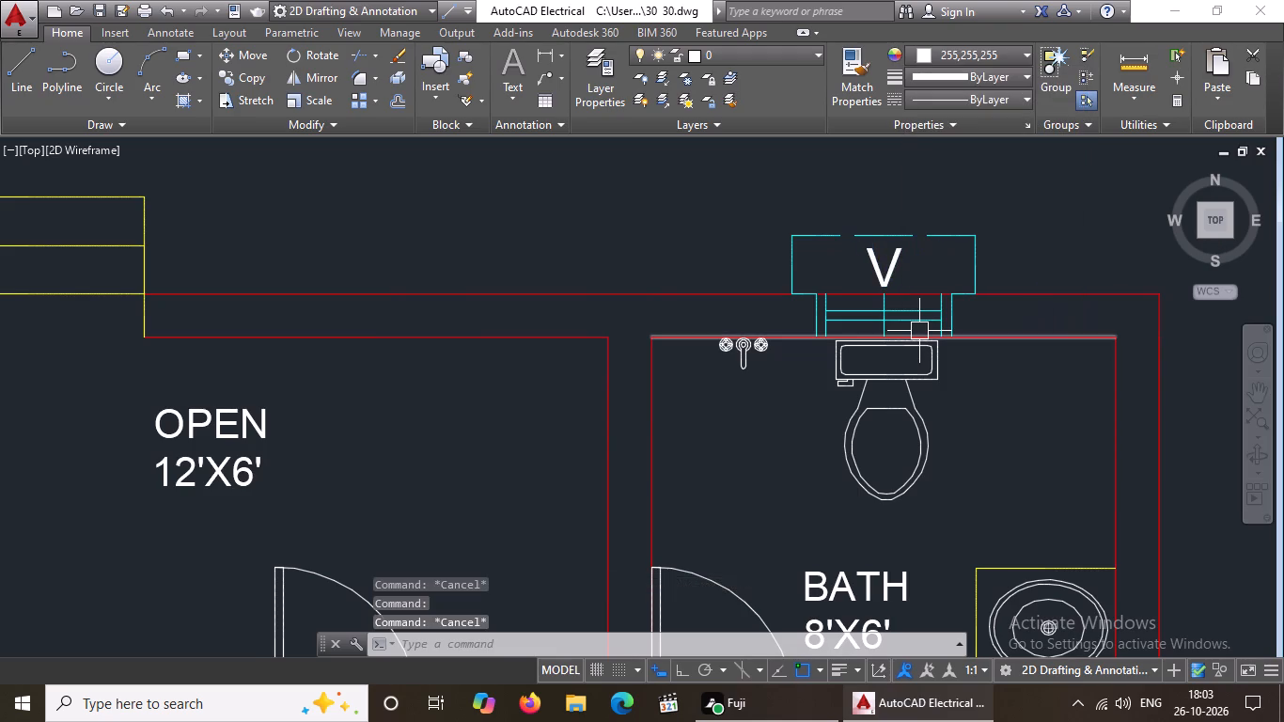
key("Escape")
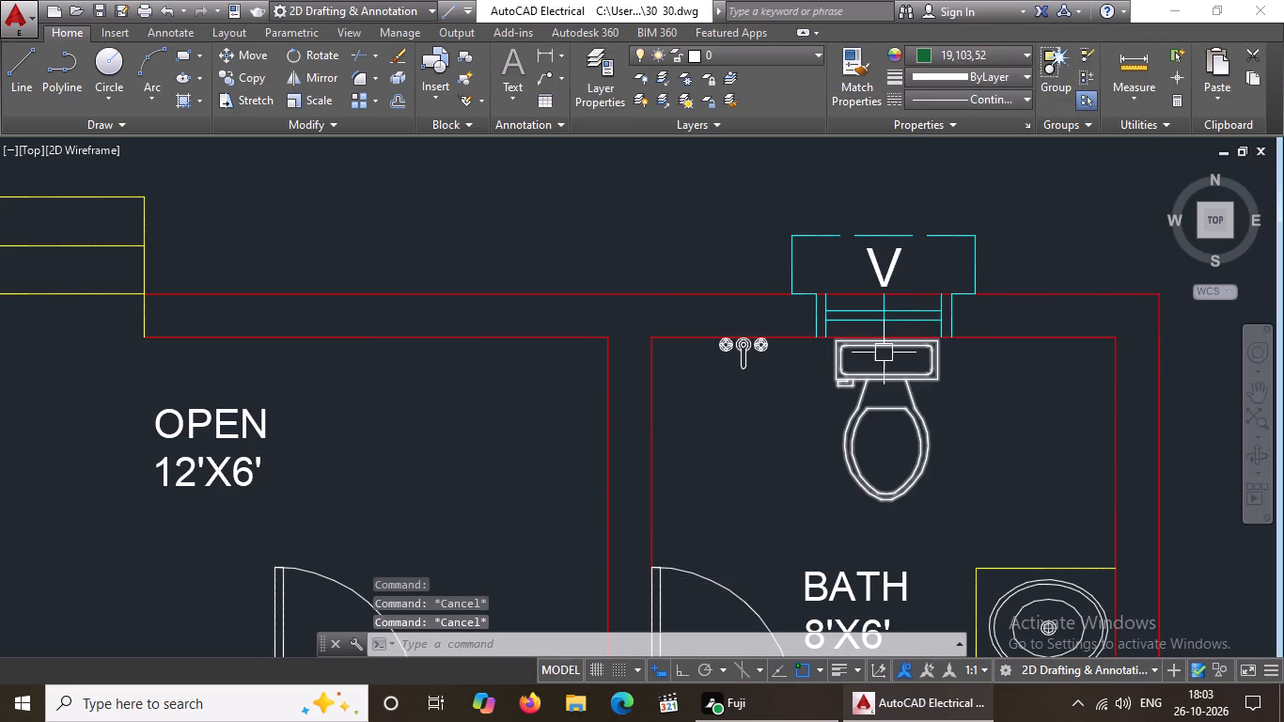
scroll(858, 357, "down", 3)
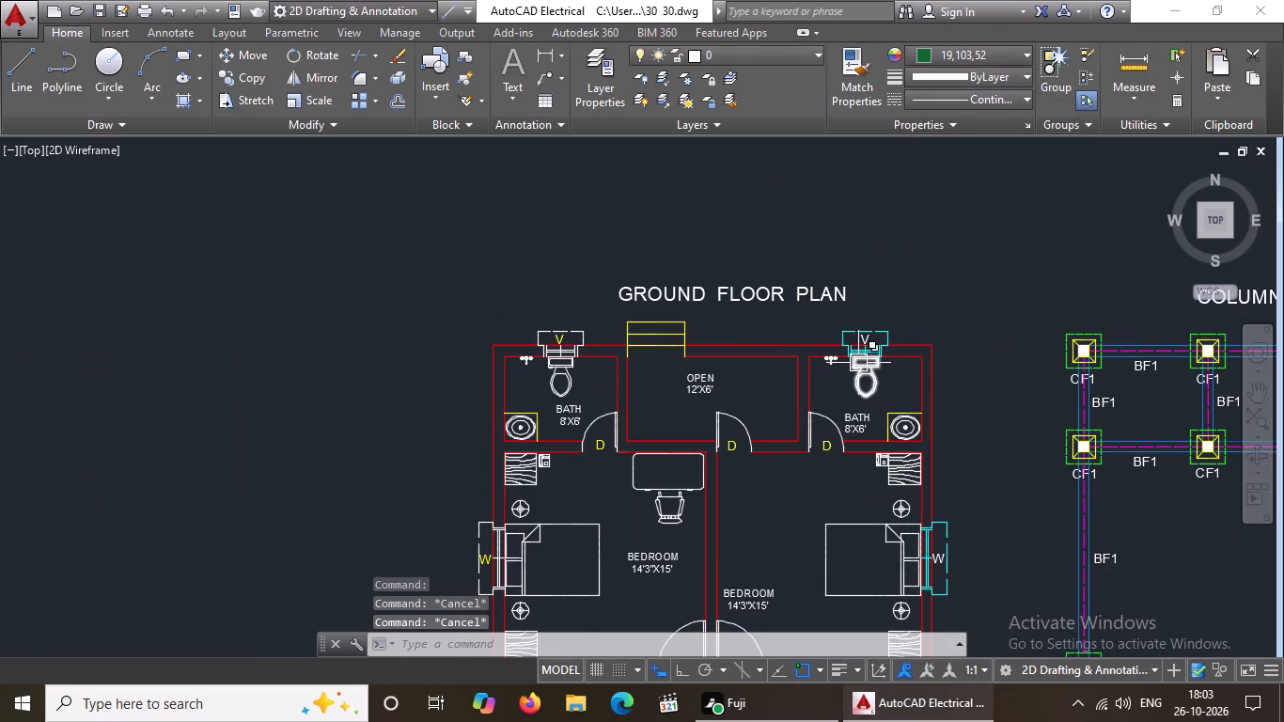
key("Escape")
right_click(818, 427)
right_click_drag(762, 420, 754, 418)
key("Escape")
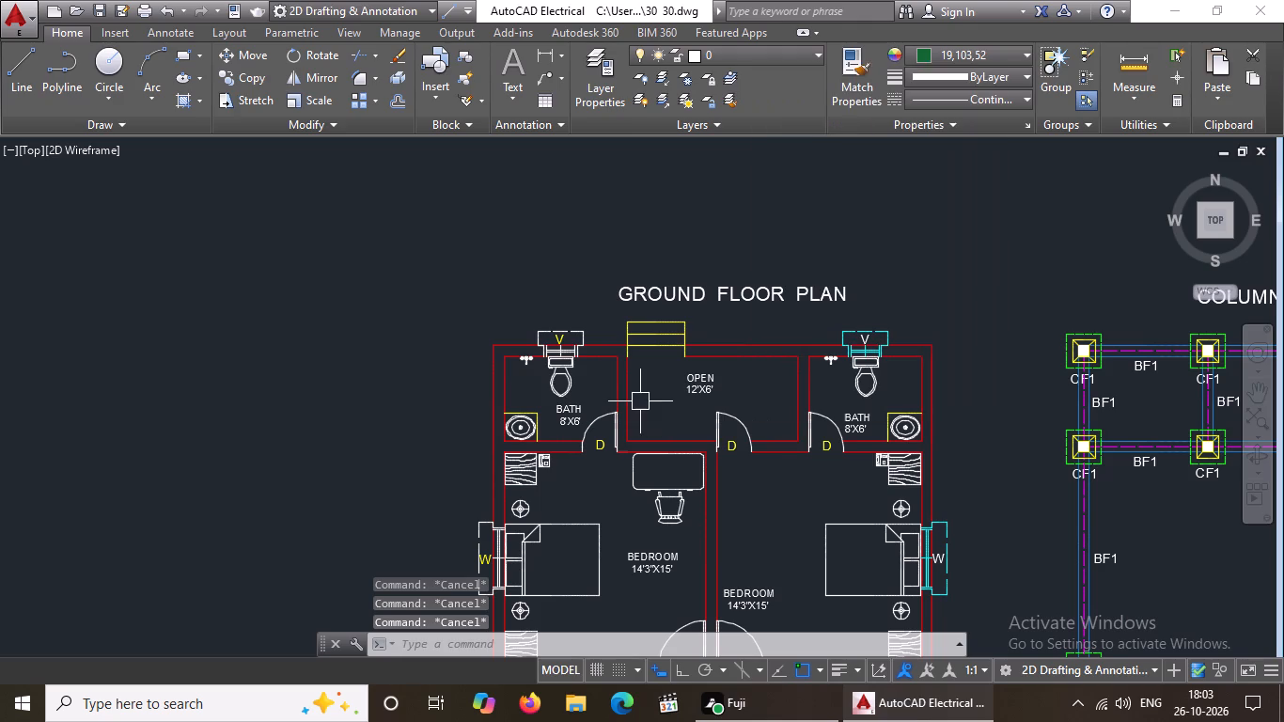
Change the western 8'X6' bath's whole ventilator in the ground floor plan, including its outer outline and V label, to cyan.
scroll(546, 397, "up", 3)
scroll(562, 272, "down", 1)
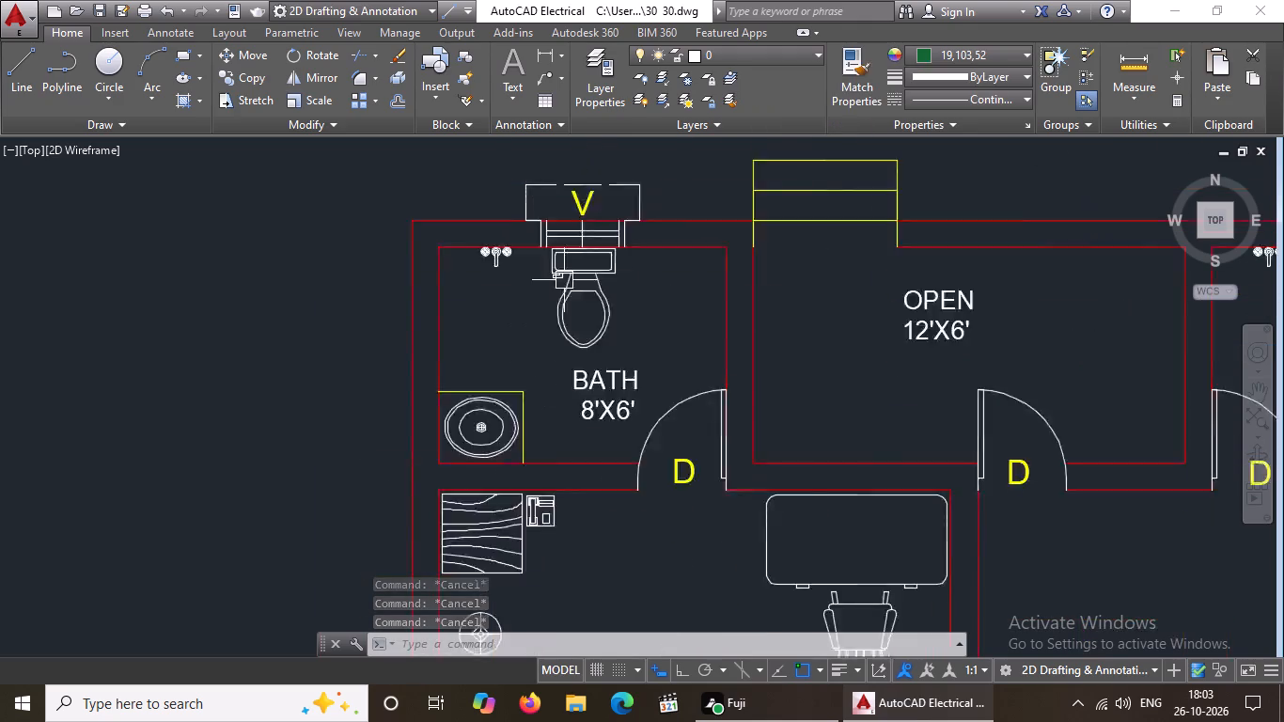
scroll(565, 283, "down", 2)
scroll(561, 221, "up", 2)
left_click(492, 255)
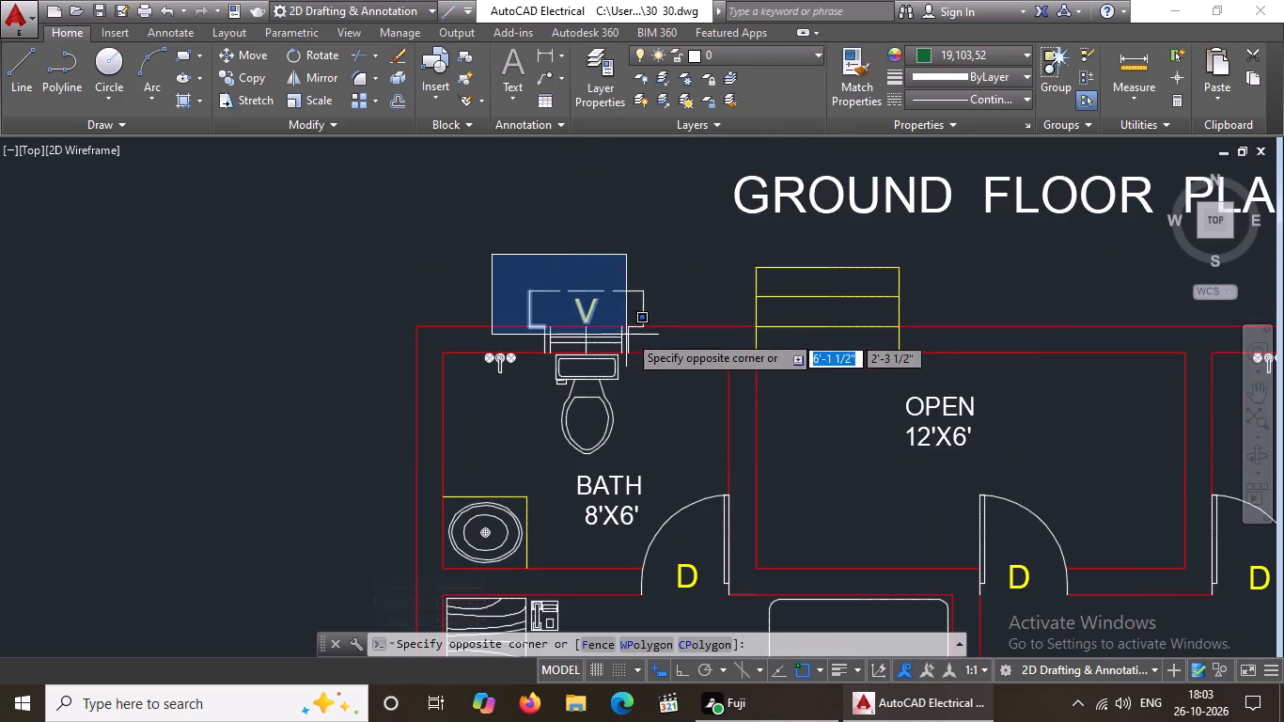
left_click(670, 337)
left_click(927, 49)
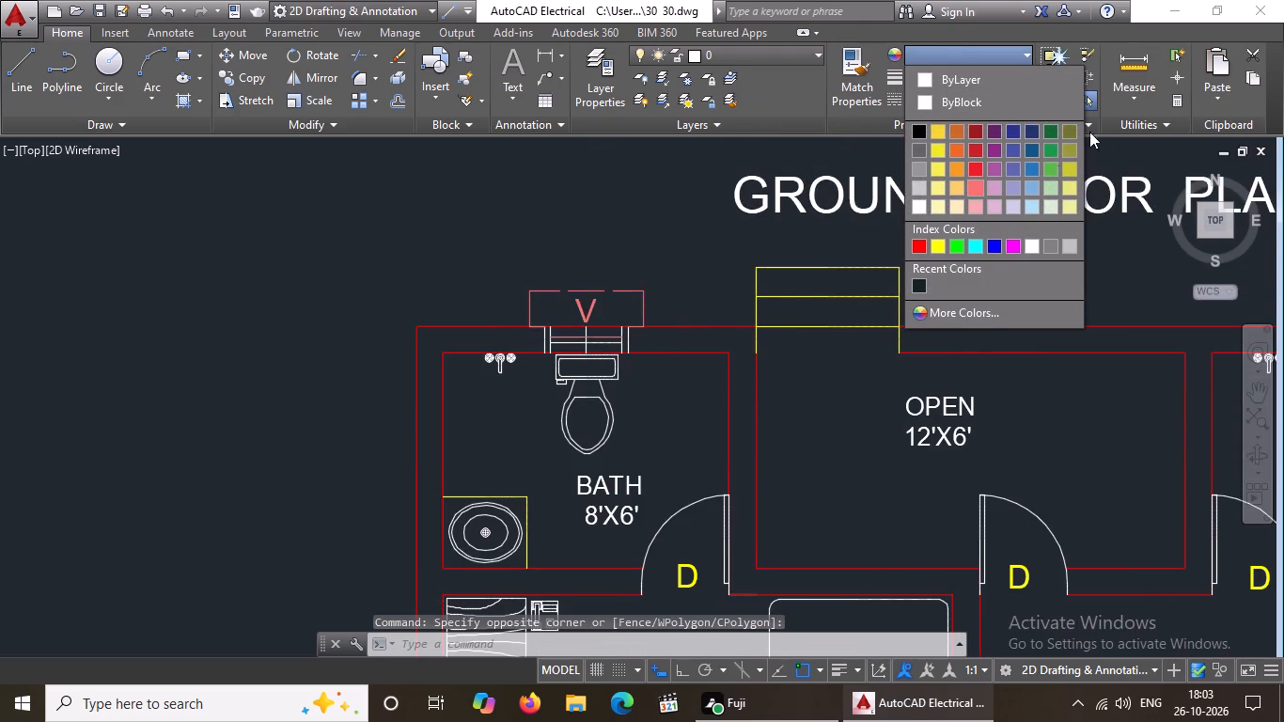
left_click(971, 244)
key("Escape")
left_click(500, 290)
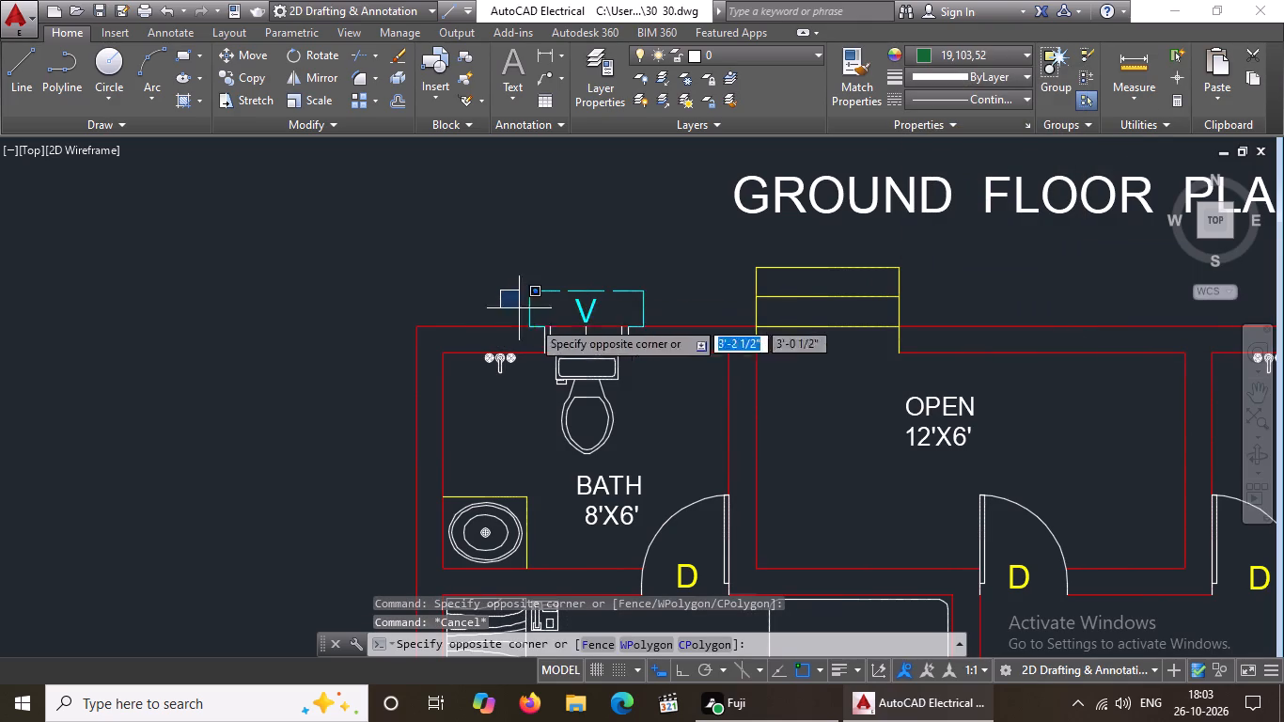
left_click(680, 369)
left_click(950, 50)
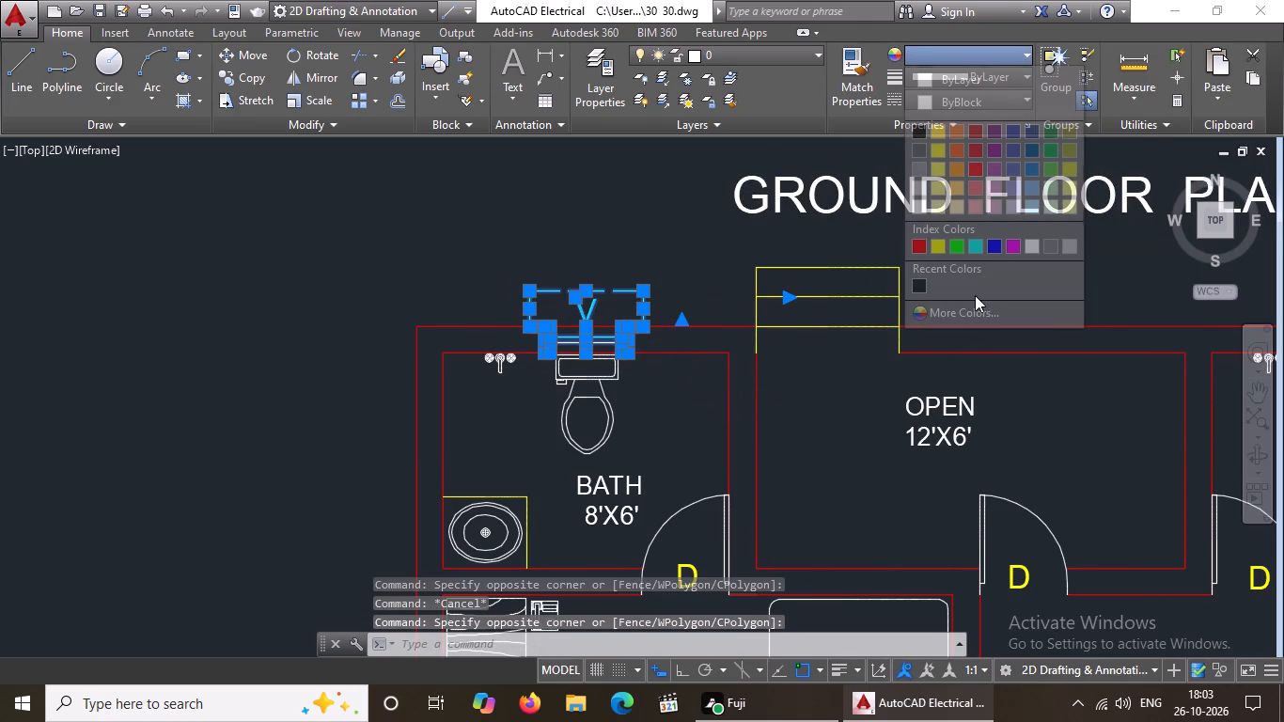
left_click(976, 244)
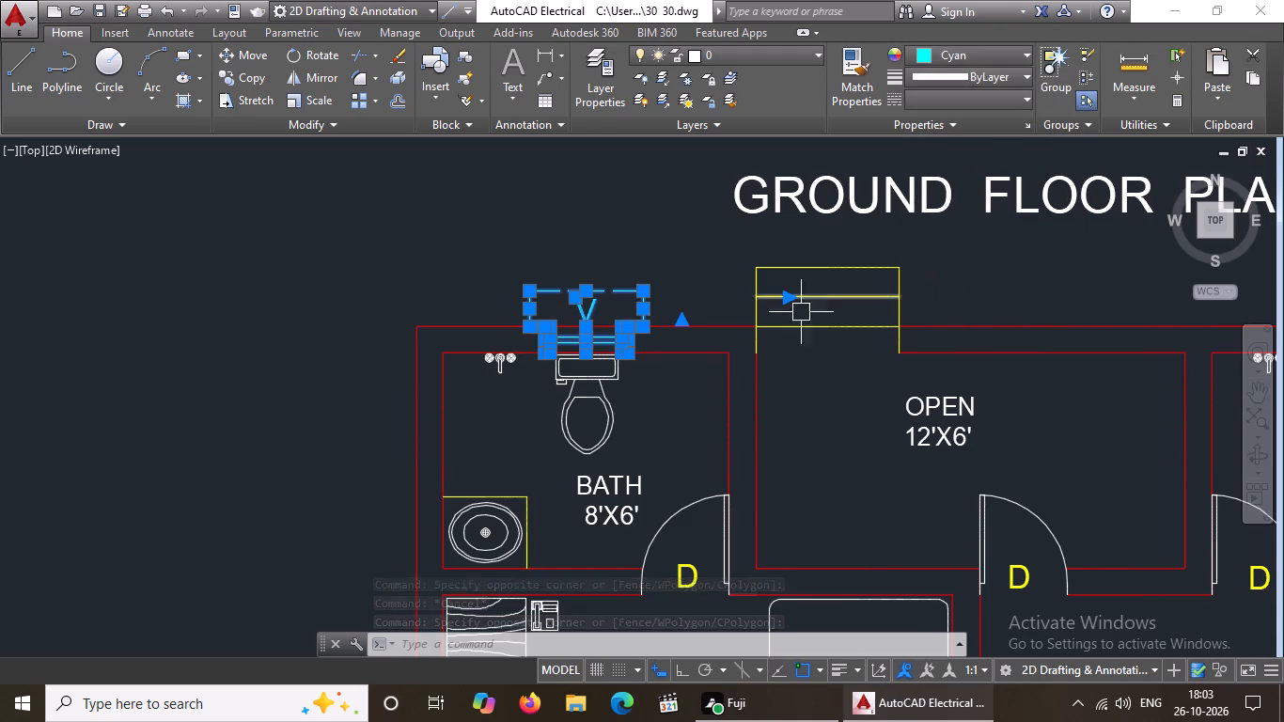
key("Escape")
Change the V label of the western 8'X6' bath's ventilator to the ByBlock colour.
left_click(583, 313)
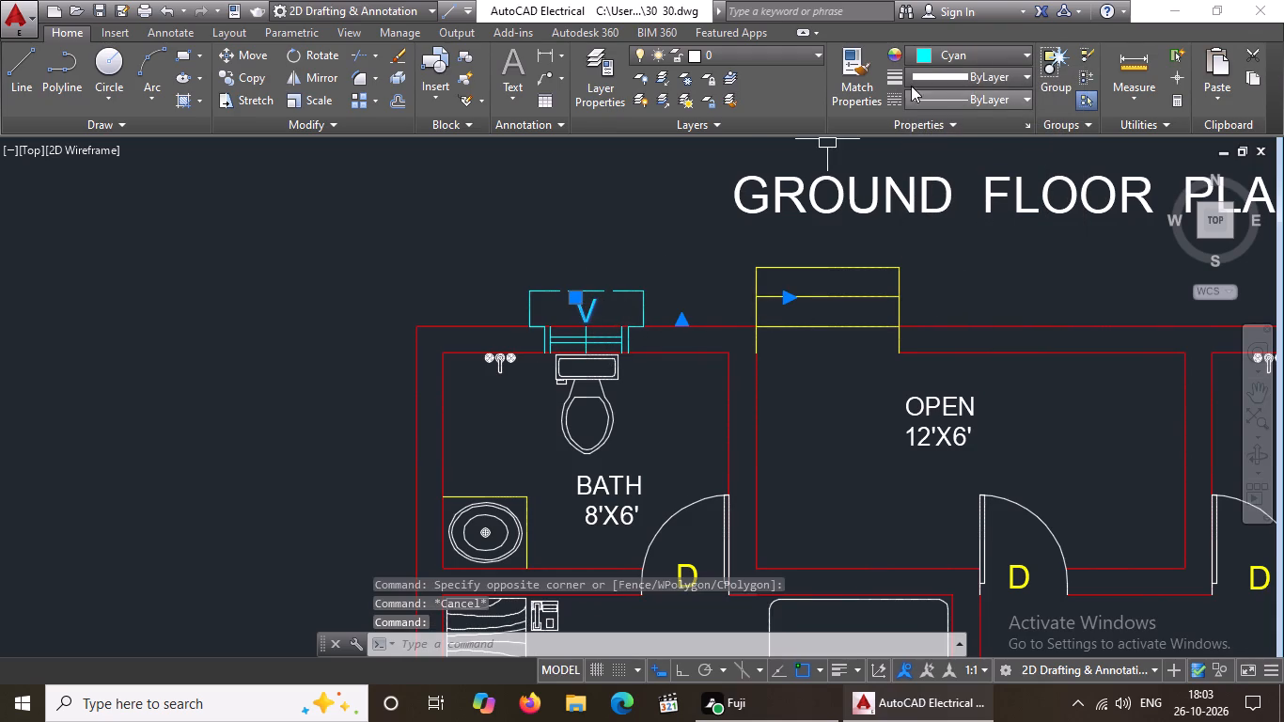
left_click(940, 55)
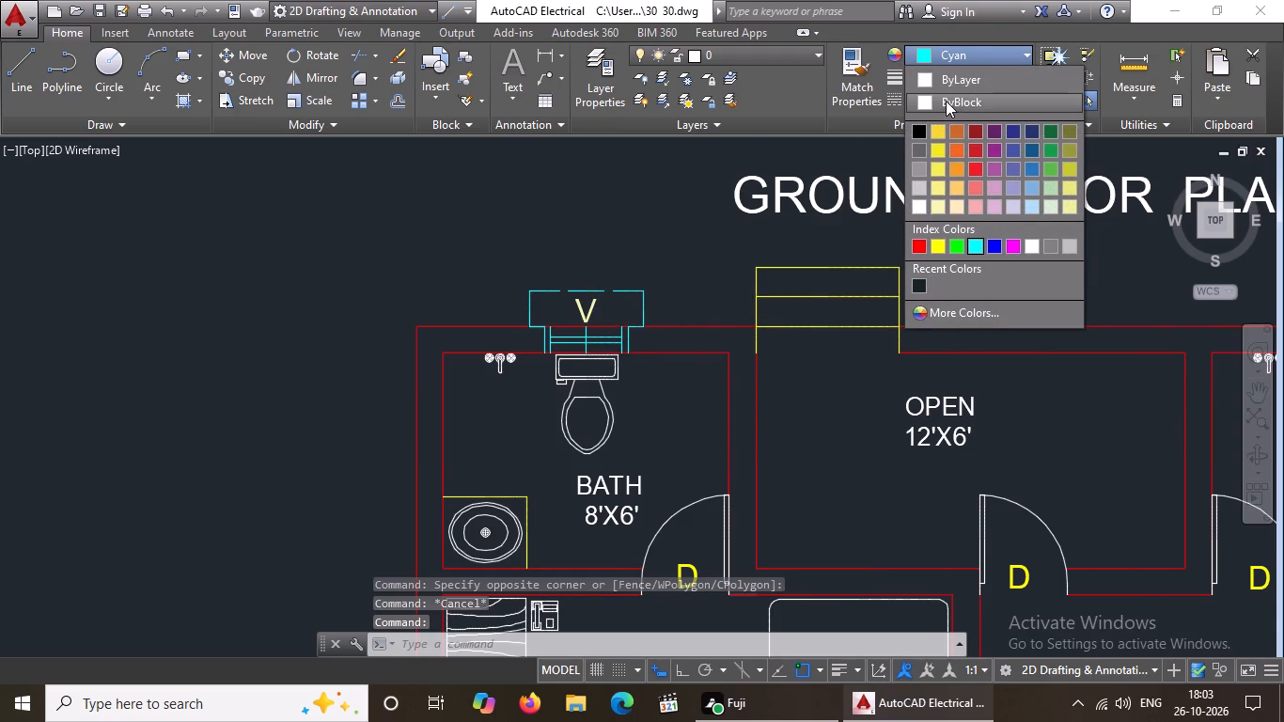
left_click(946, 99)
key("Escape")
Change the western bedroom's whole window in the ground floor plan, including its outer outline, pane lines and W label, to cyan.
scroll(604, 381, "down", 3)
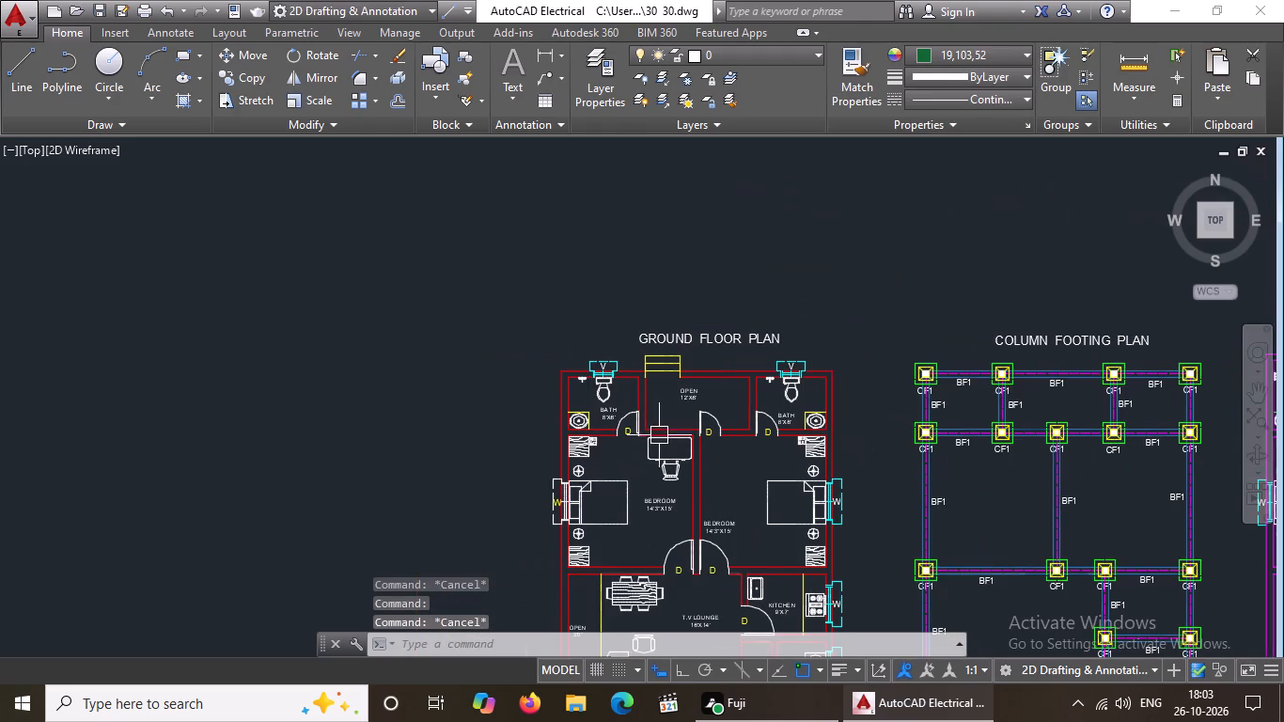
scroll(659, 432, "up", 1)
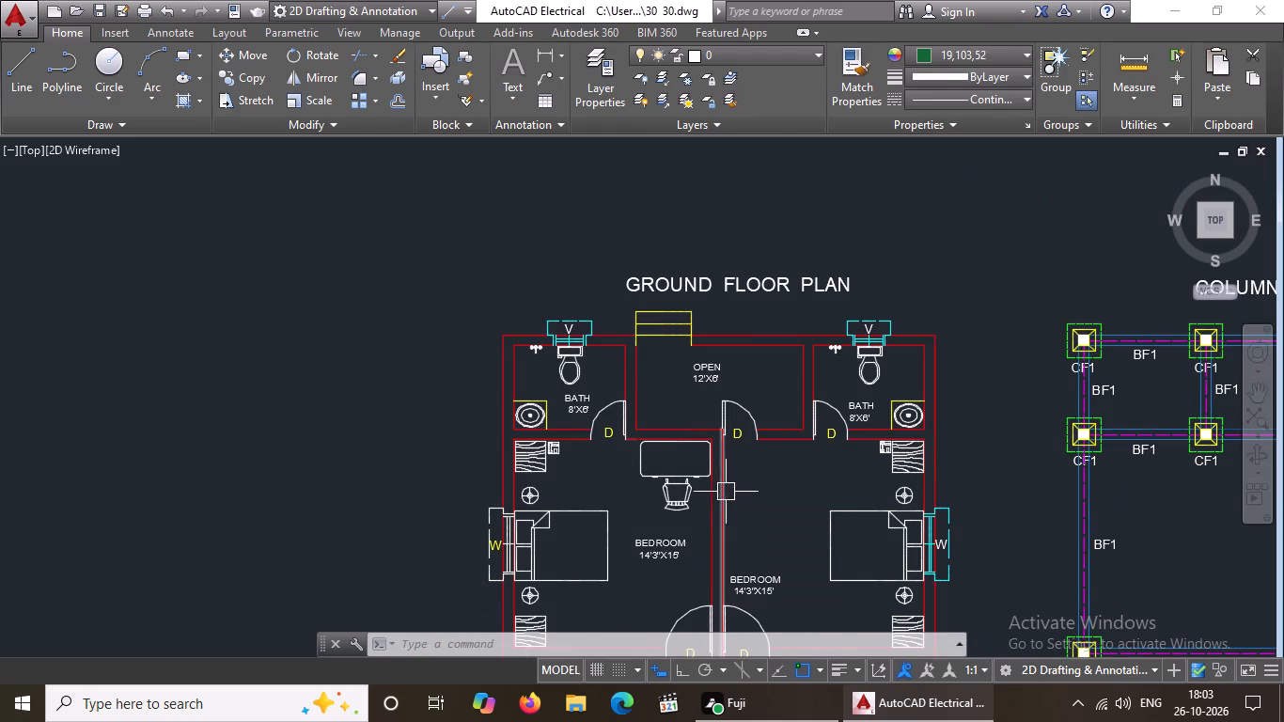
scroll(495, 578, "up", 2)
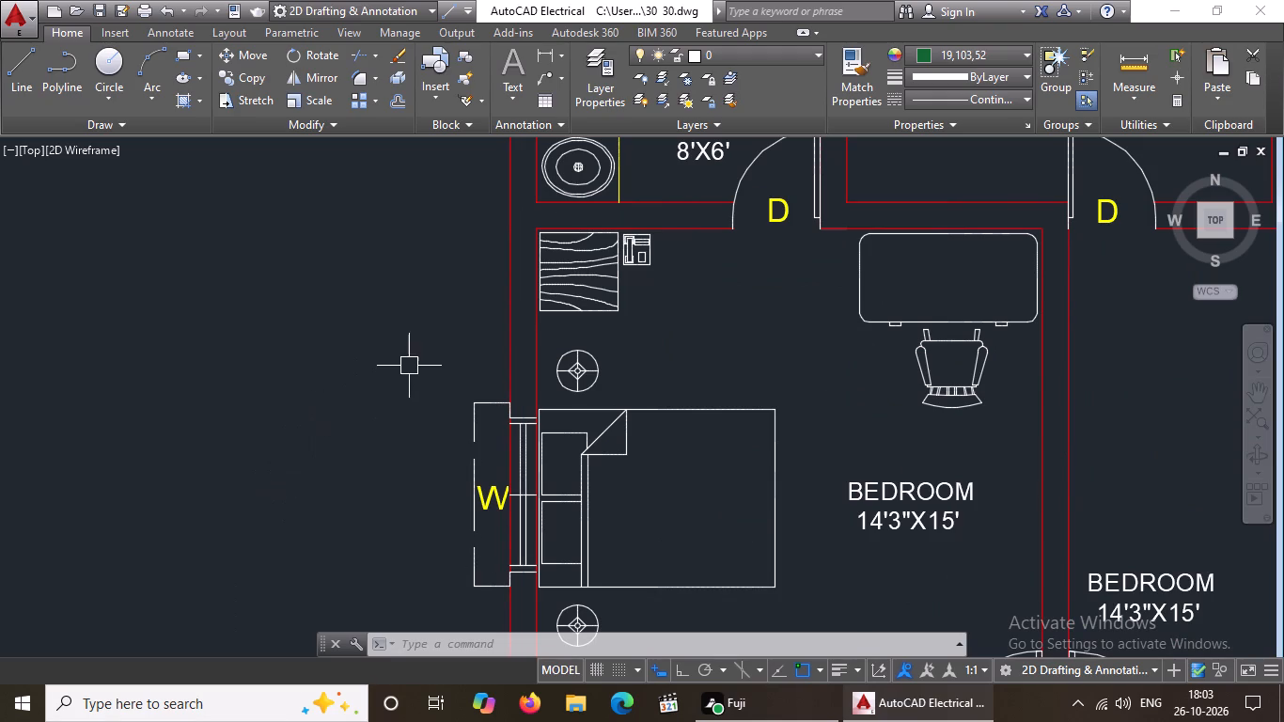
left_click(409, 363)
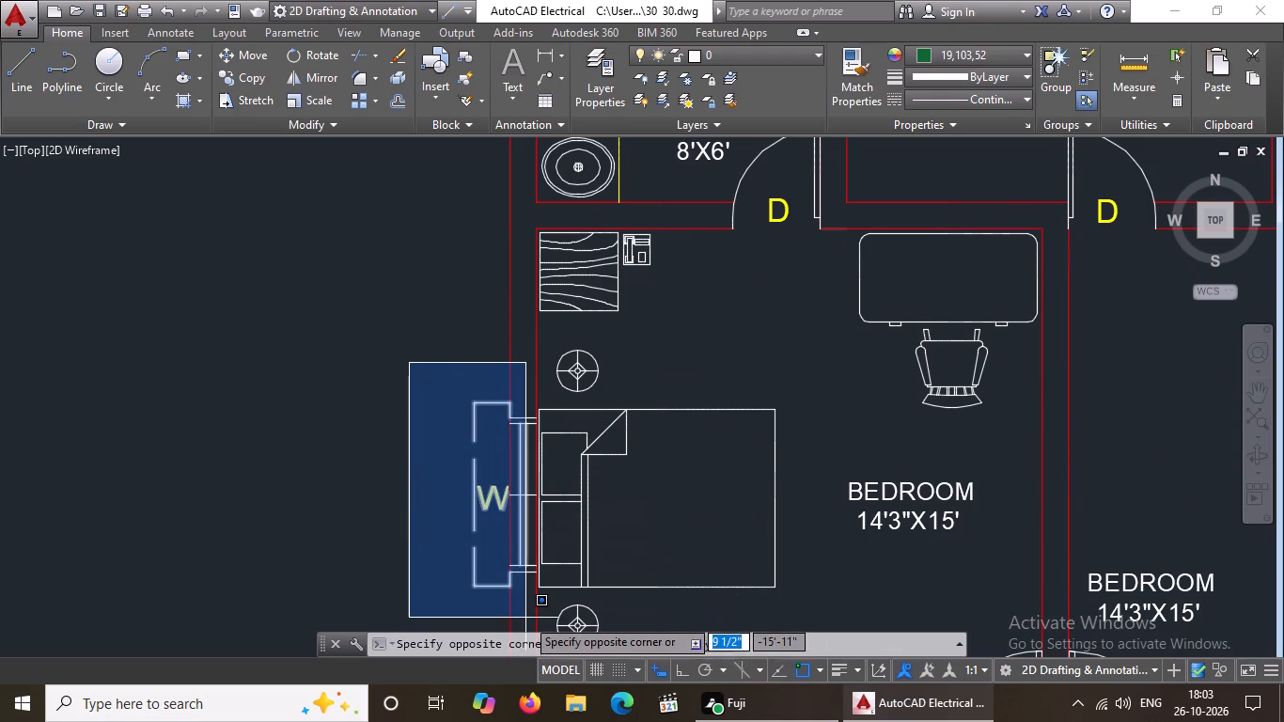
left_click(523, 611)
left_click(1005, 49)
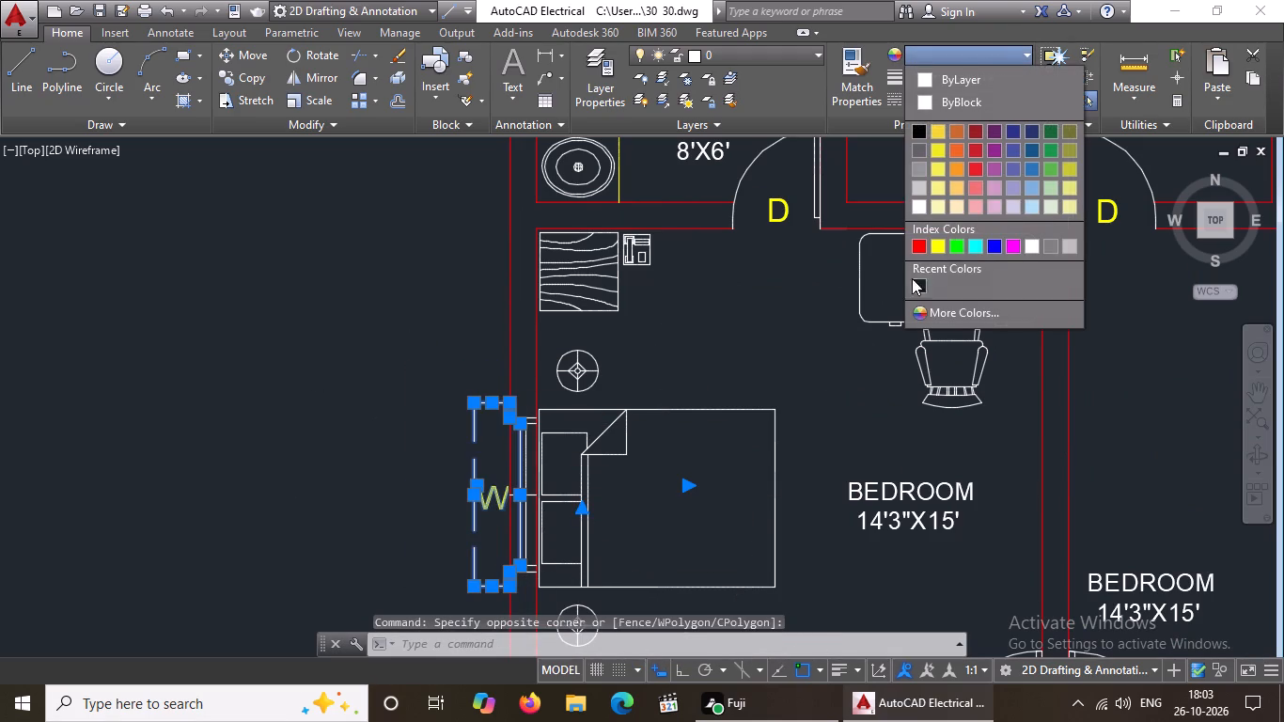
left_click(974, 242)
key("Escape")
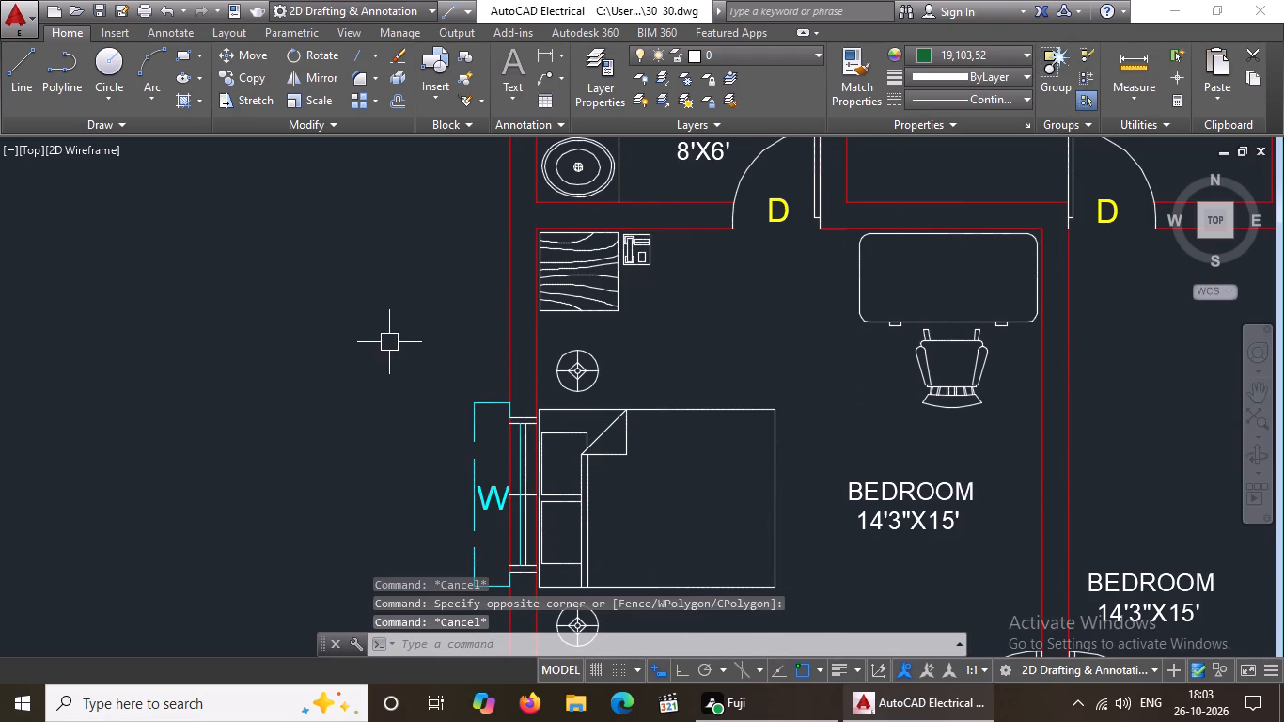
left_click(390, 340)
scroll(545, 492, "down", 3)
scroll(543, 512, "up", 3)
left_click(548, 542)
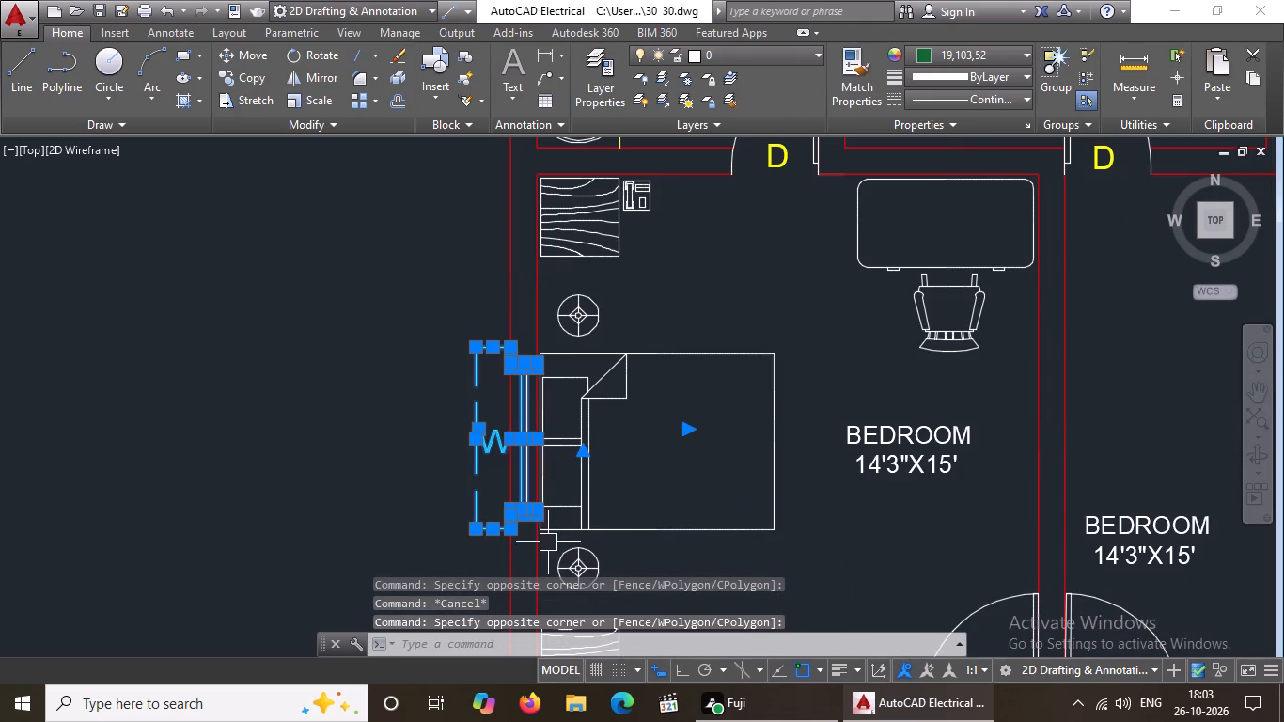
left_click(967, 52)
left_click(970, 243)
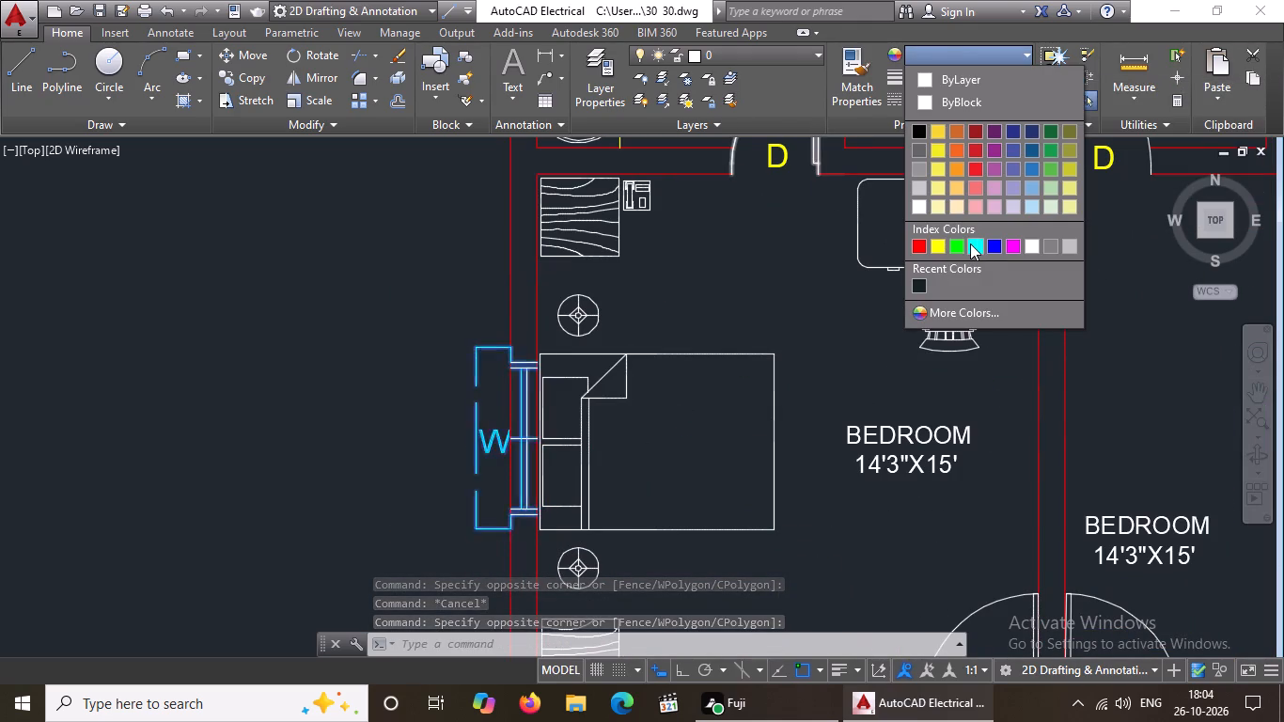
key("Escape")
key("Escape")
Change the W label of the western bedroom's window to white 255,255,255.
scroll(490, 438, "up", 1)
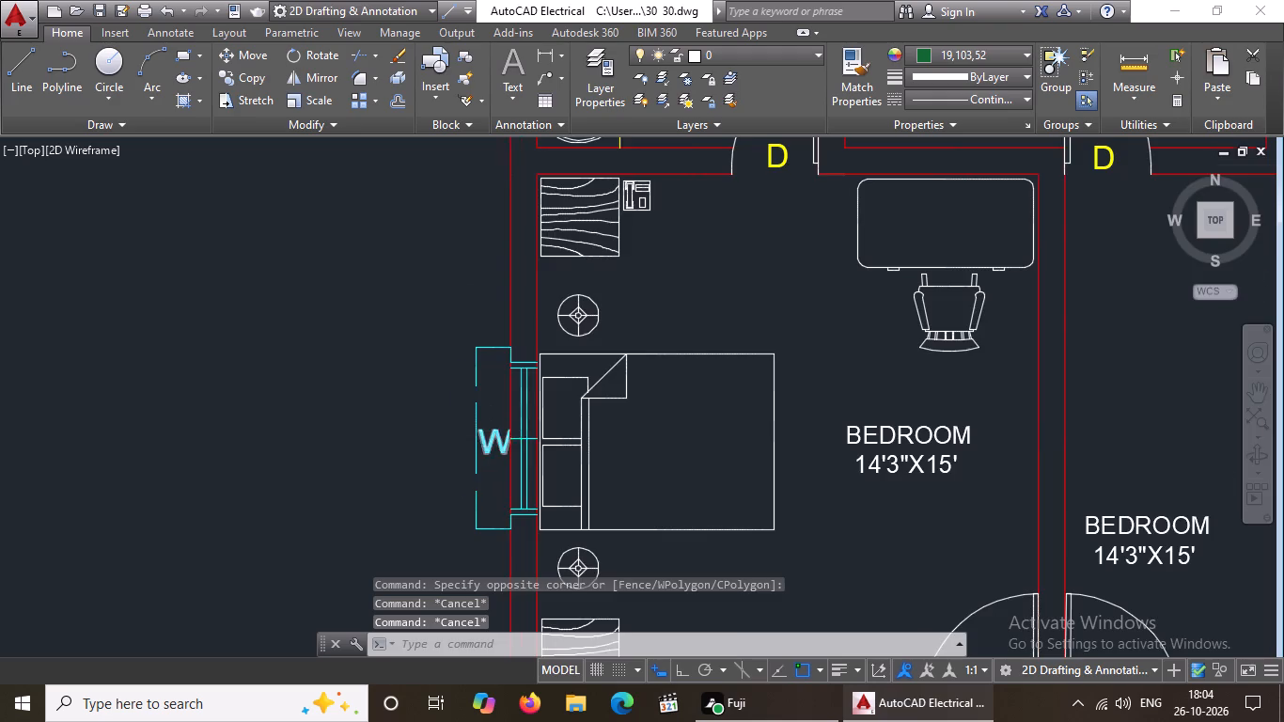
scroll(490, 438, "up", 1)
left_click(490, 436)
left_click(975, 48)
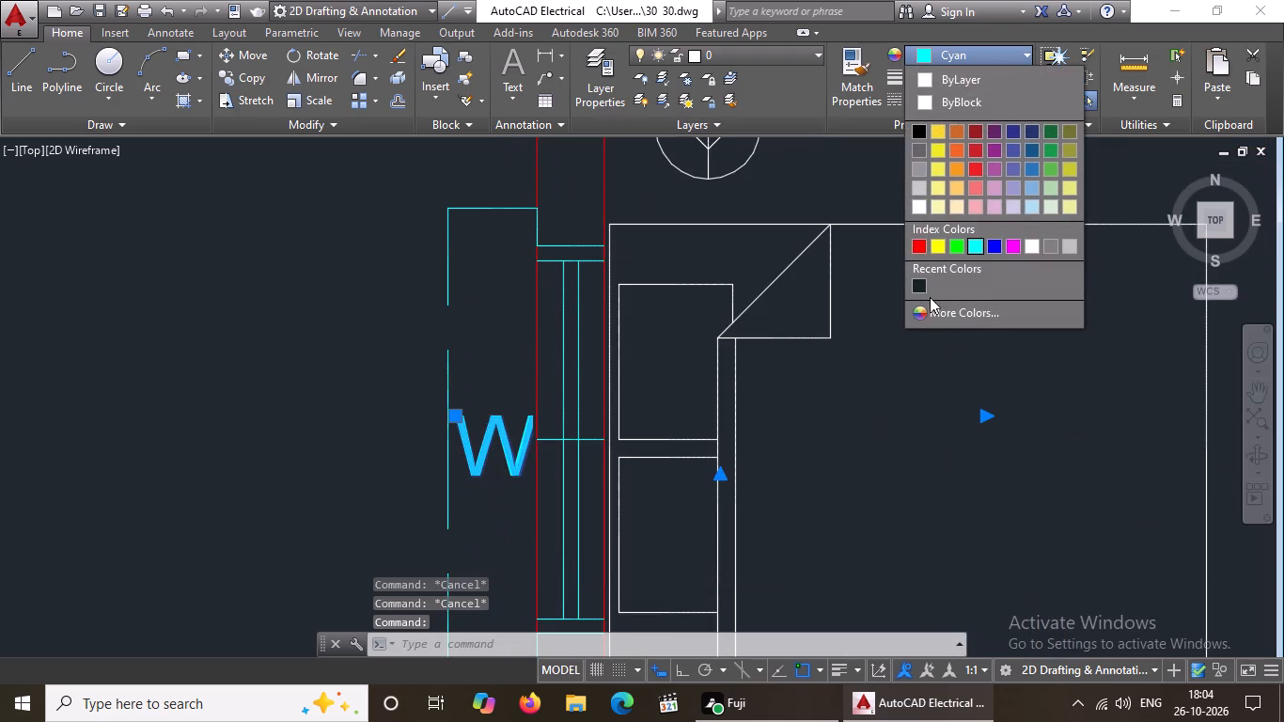
left_click(919, 202)
scroll(594, 300, "down", 4)
key("Escape")
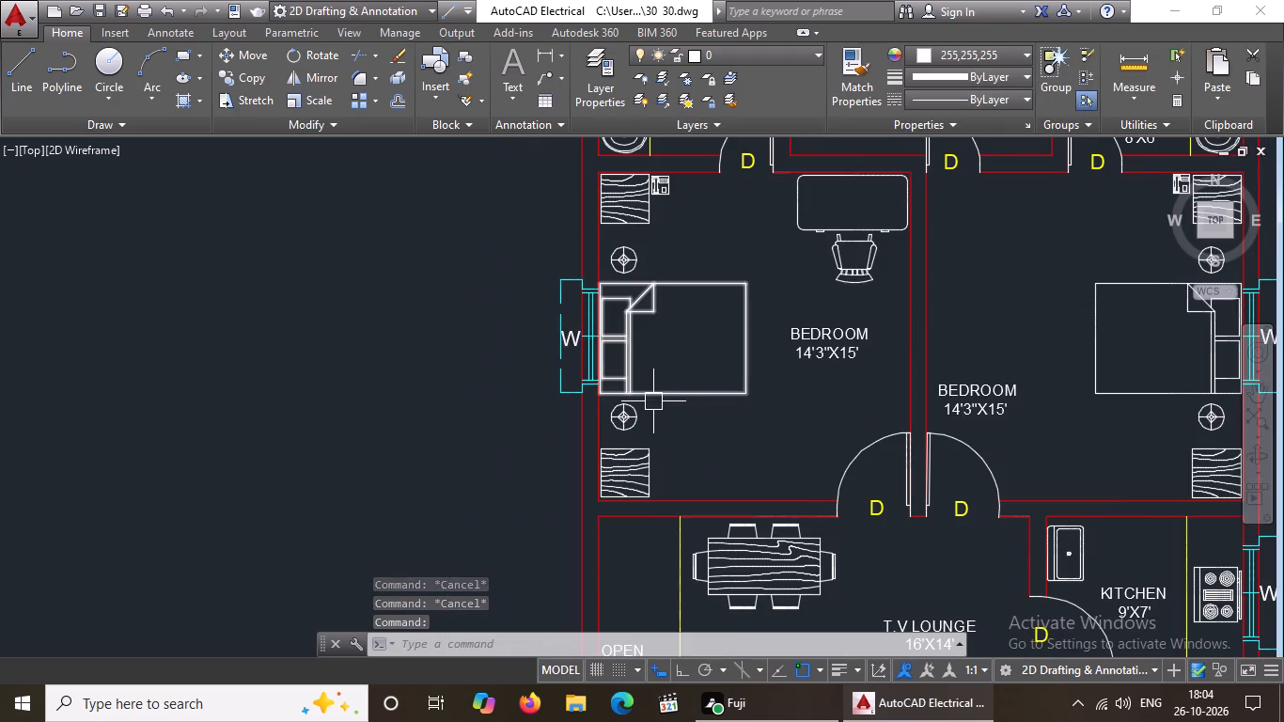
Examine the ground floor, column footing and first floor plans for remaining items to recolour.
scroll(681, 323, "down", 3)
scroll(709, 450, "up", 2)
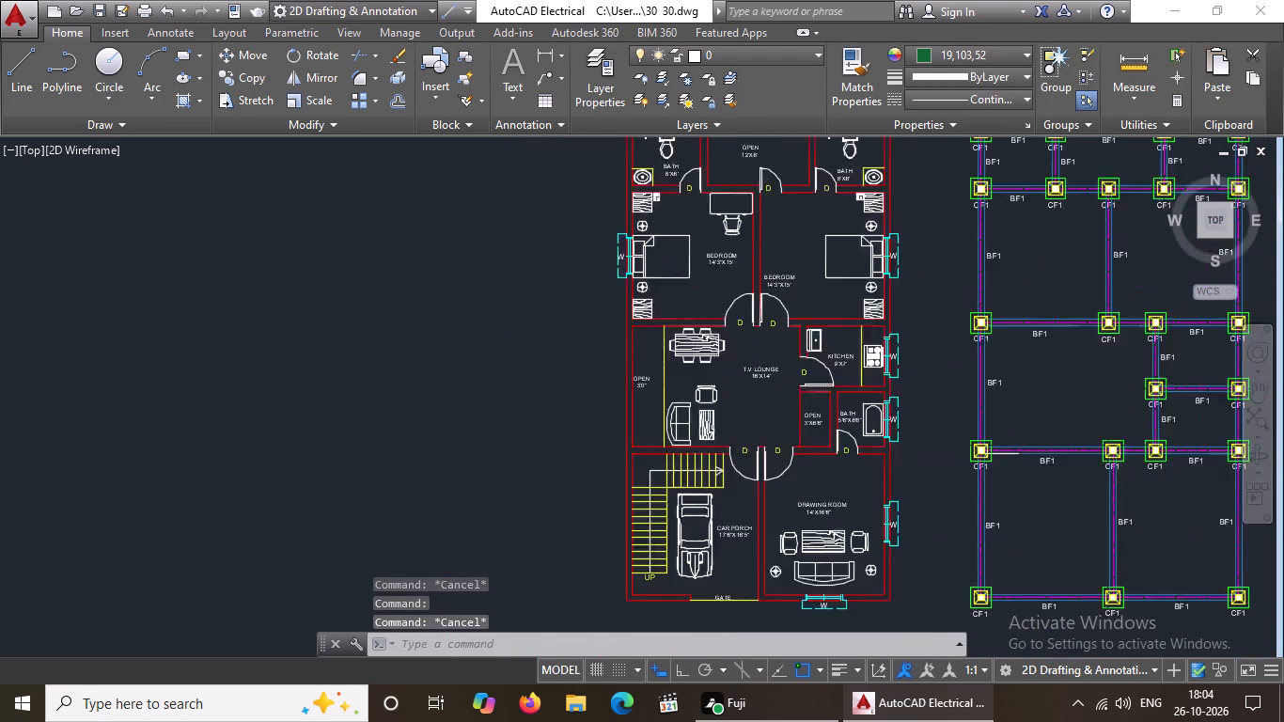
scroll(872, 378, "down", 3)
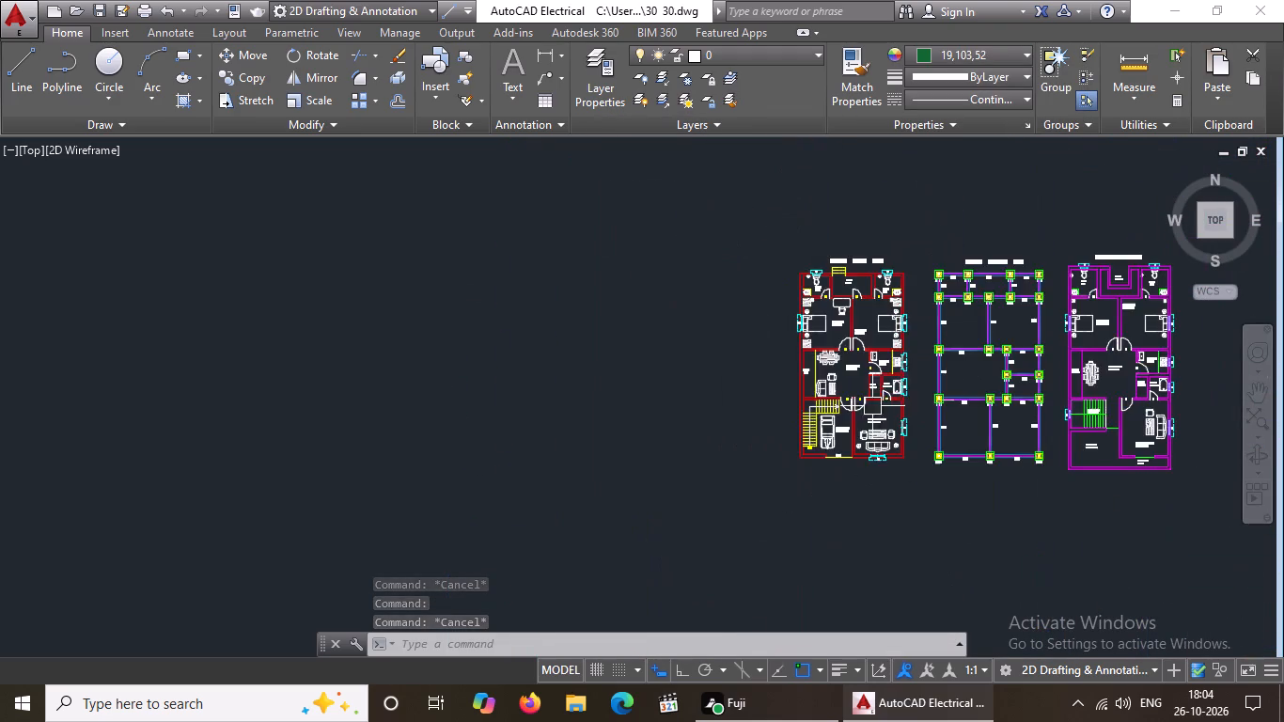
scroll(870, 477, "up", 1)
middle_click_drag(821, 400, 815, 427)
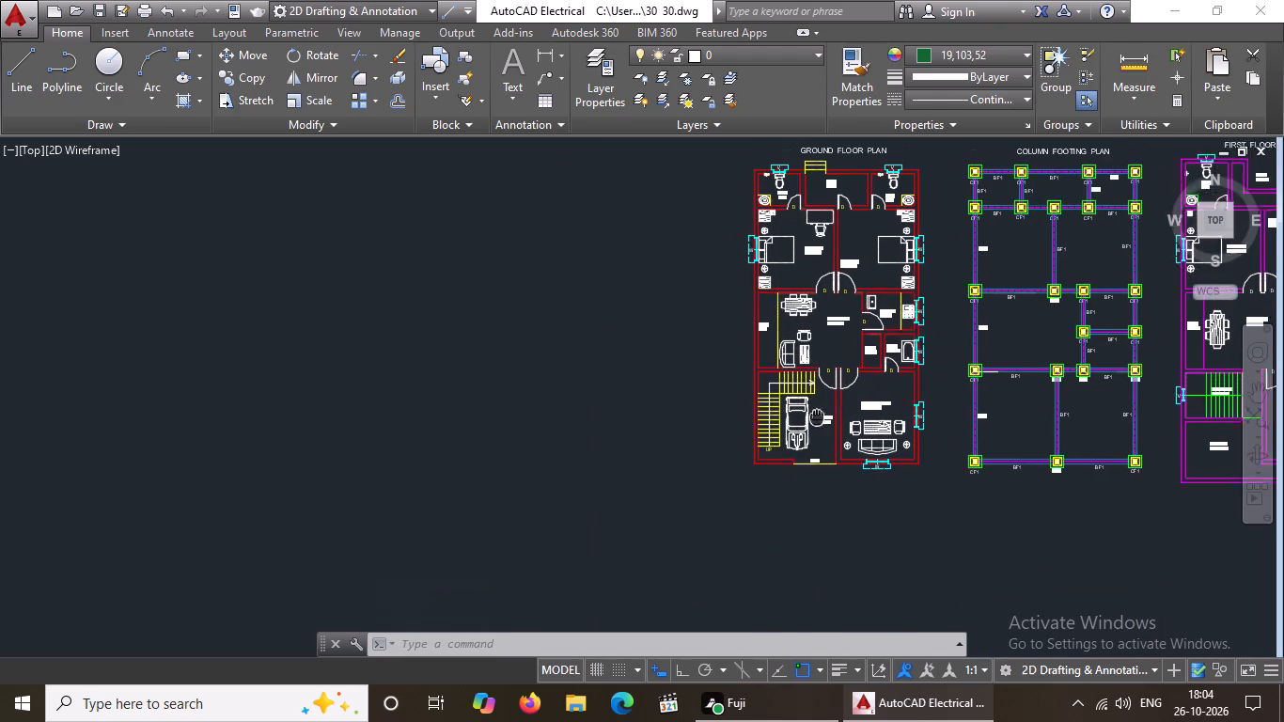
middle_click_drag(815, 427, 809, 455)
scroll(822, 463, "up", 5)
scroll(818, 448, "down", 3)
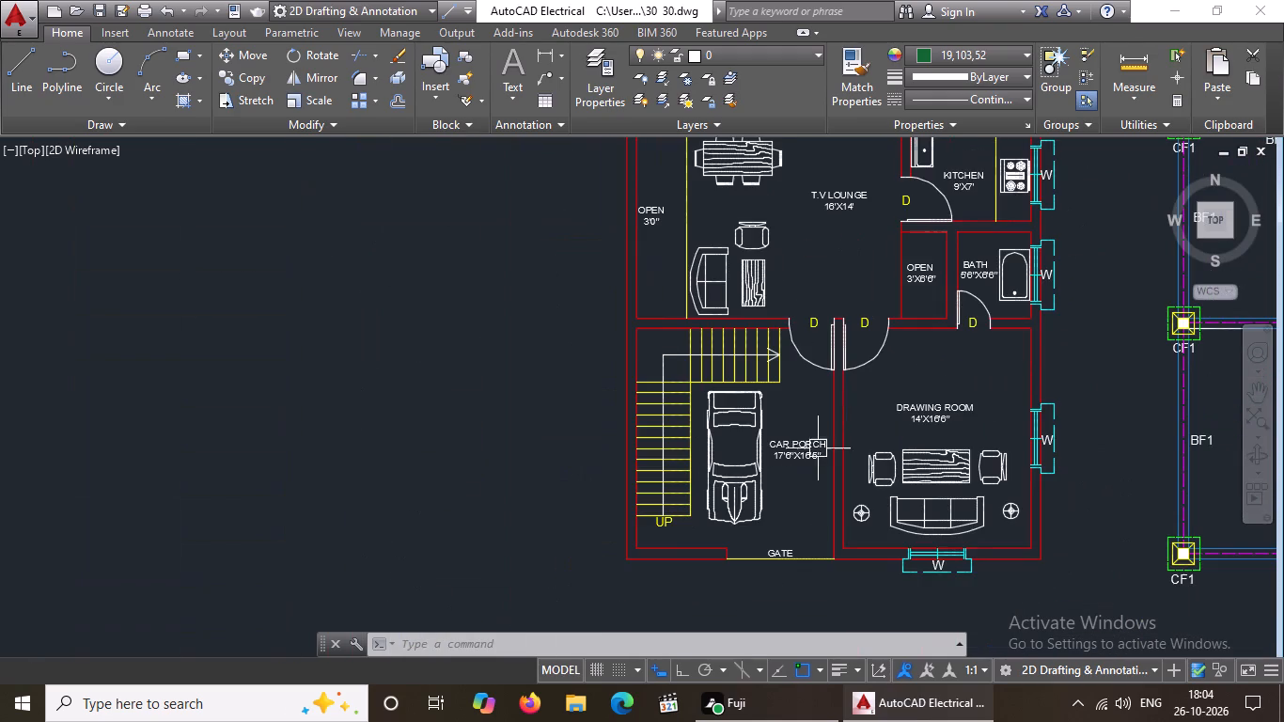
scroll(818, 444, "down", 3)
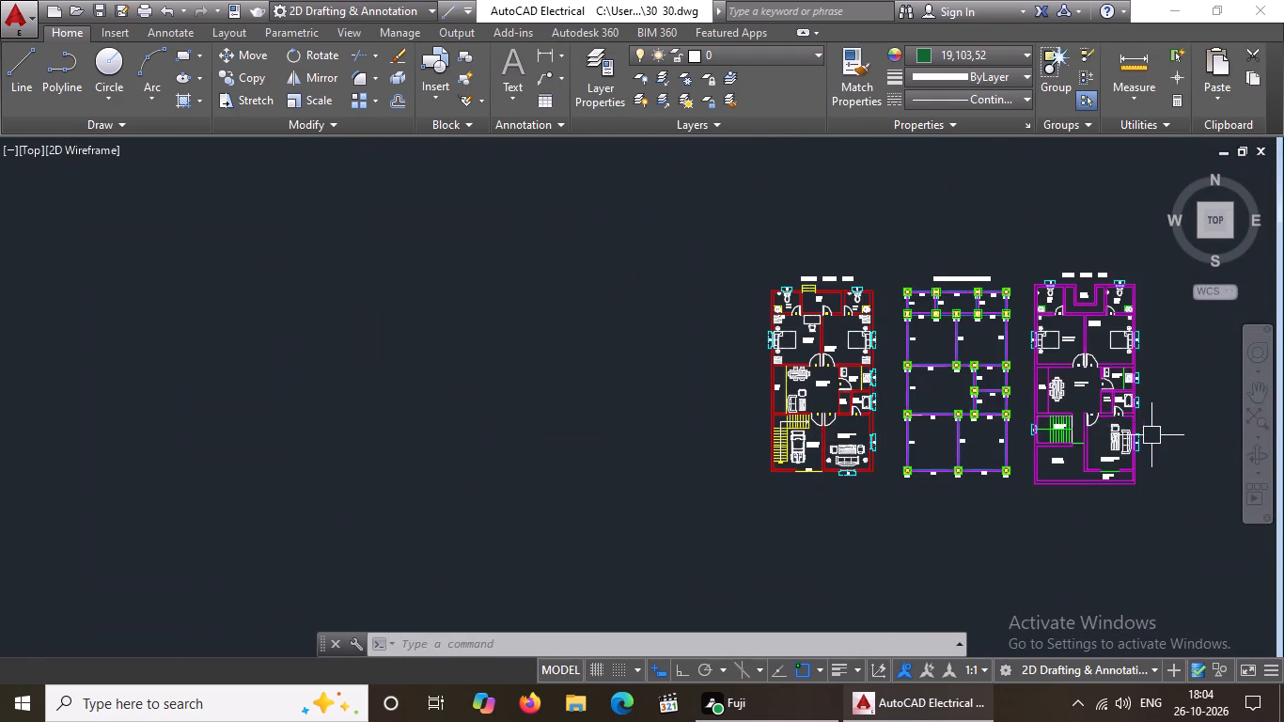
scroll(1151, 434, "up", 4)
scroll(994, 411, "down", 3)
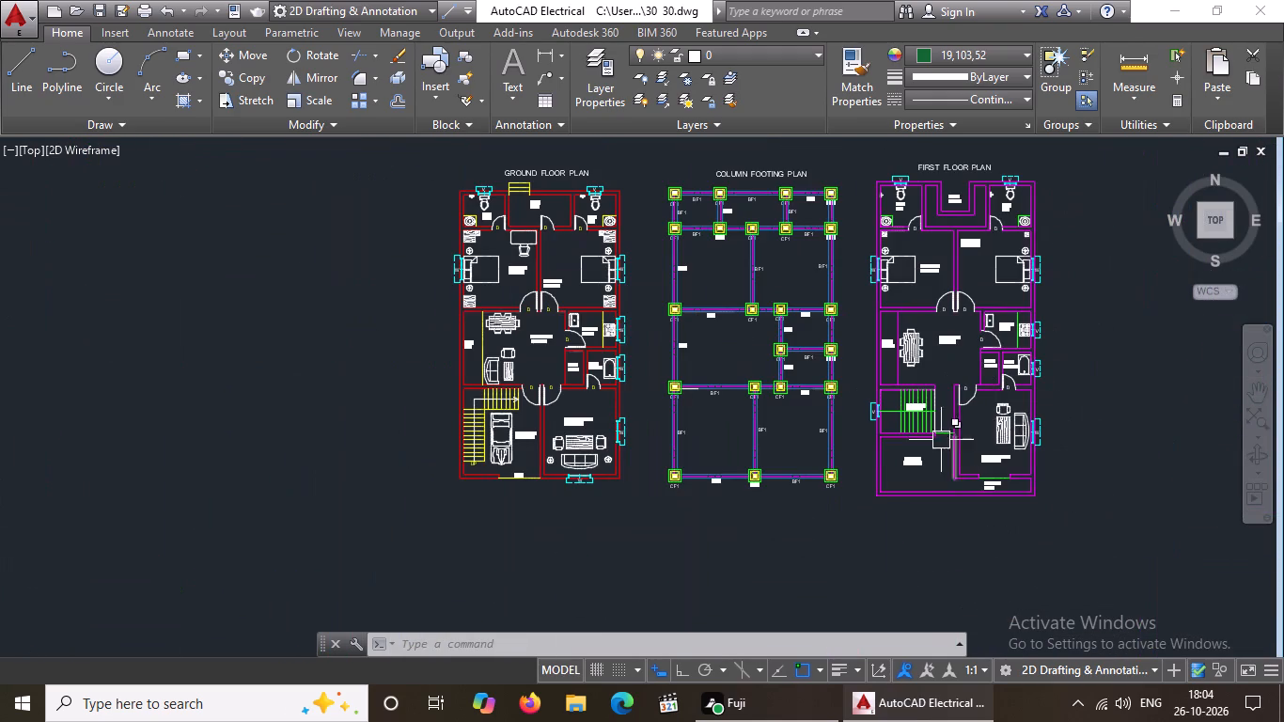
scroll(716, 434, "up", 3)
scroll(632, 436, "down", 3)
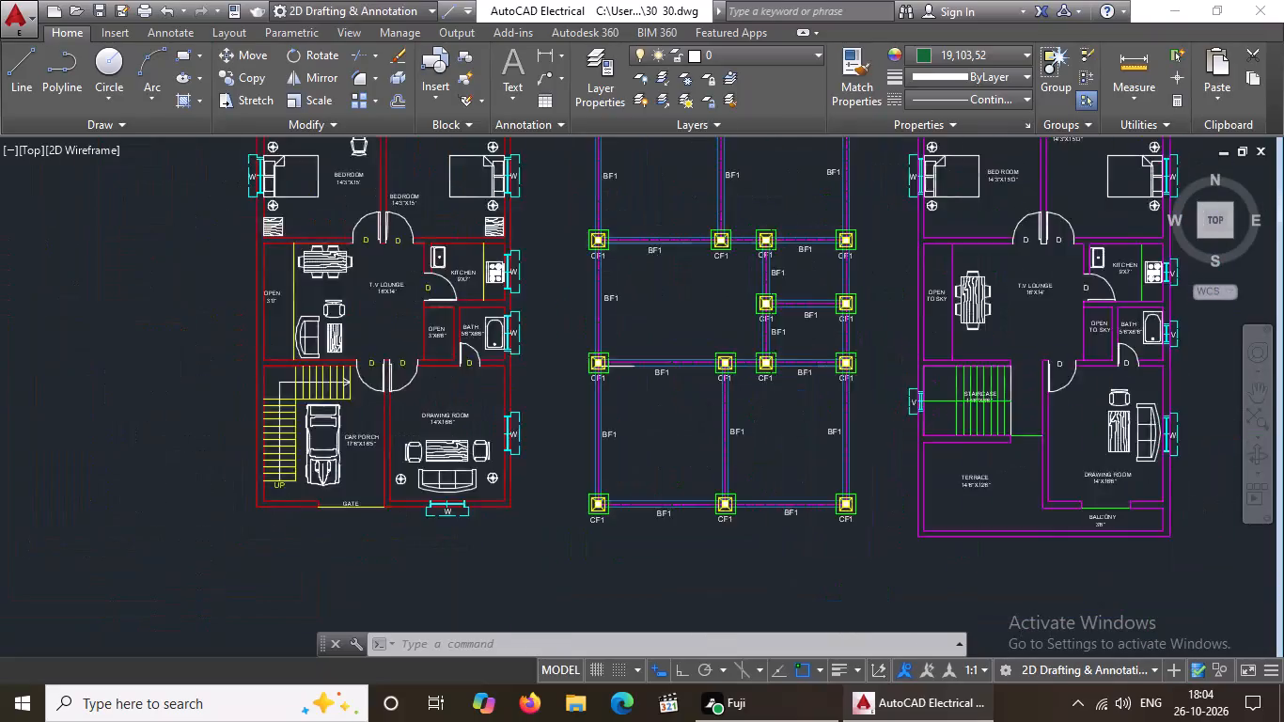
Change the BF1 labels of the two southernmost beams and the southwestern vertical beam in the column footing plan to cyan.
scroll(616, 442, "up", 2)
key("Escape")
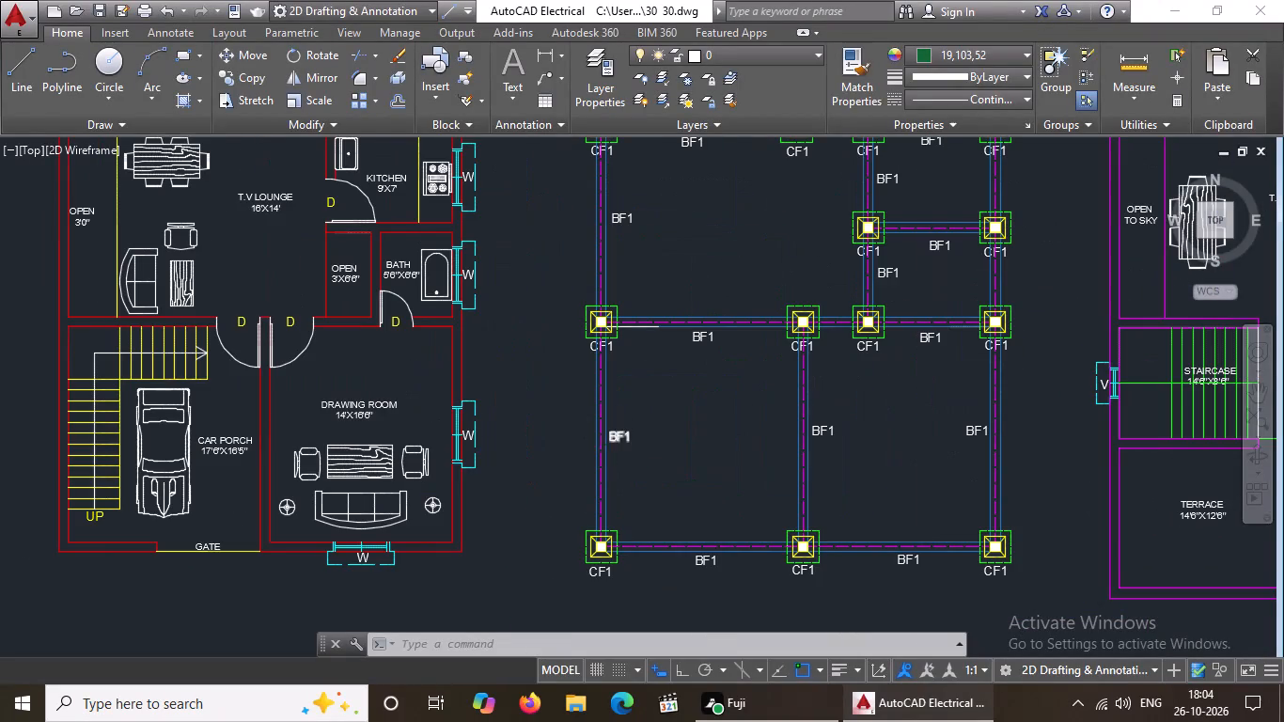
left_click(703, 563)
left_click(958, 52)
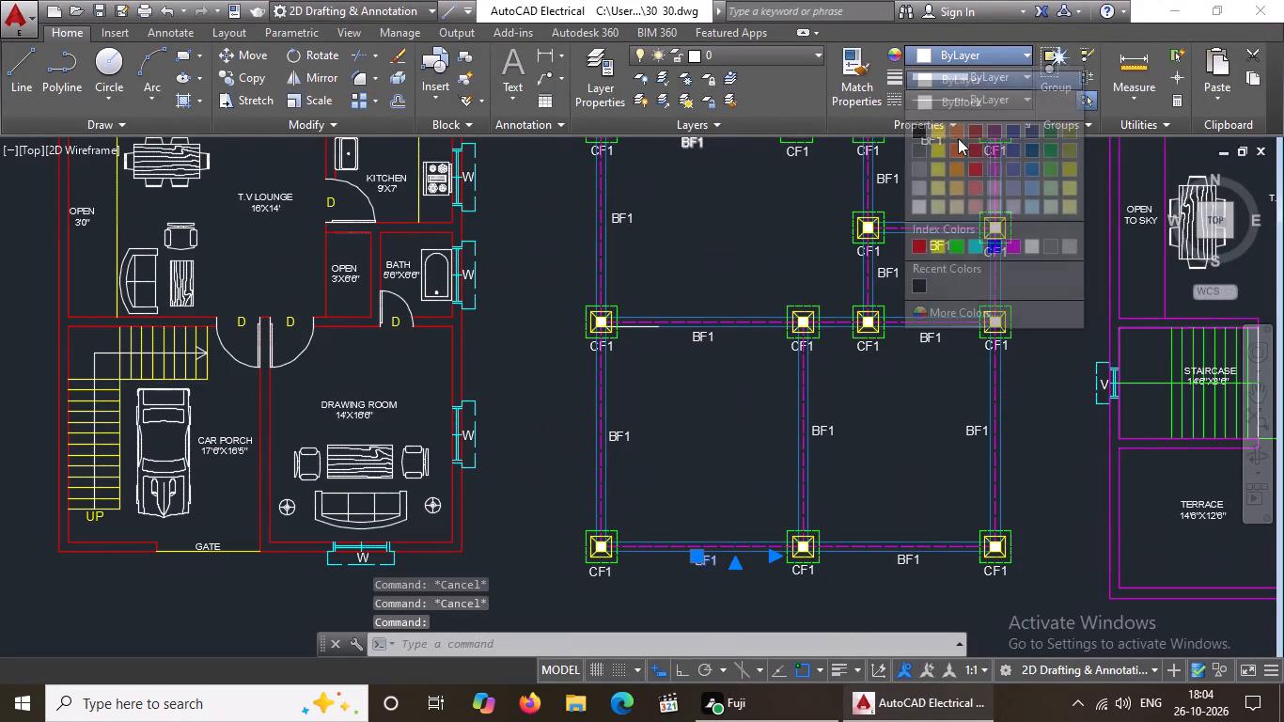
left_click(973, 244)
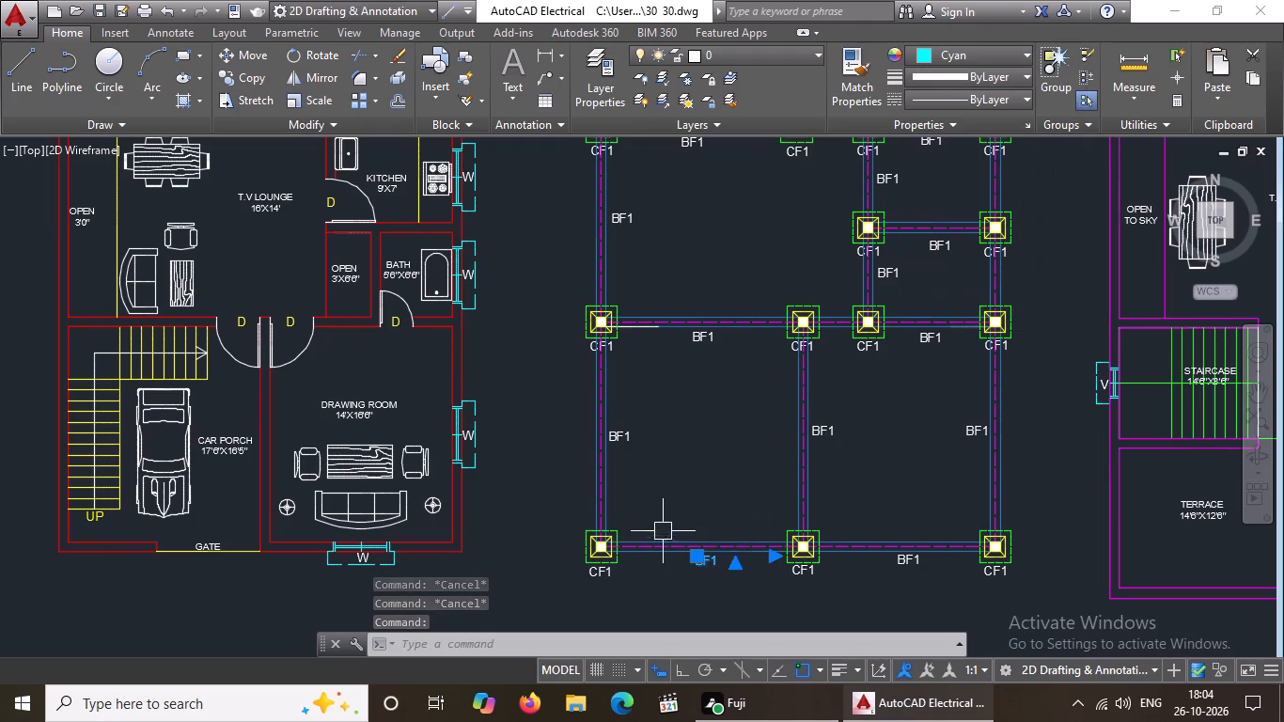
key("Escape")
left_click(632, 433)
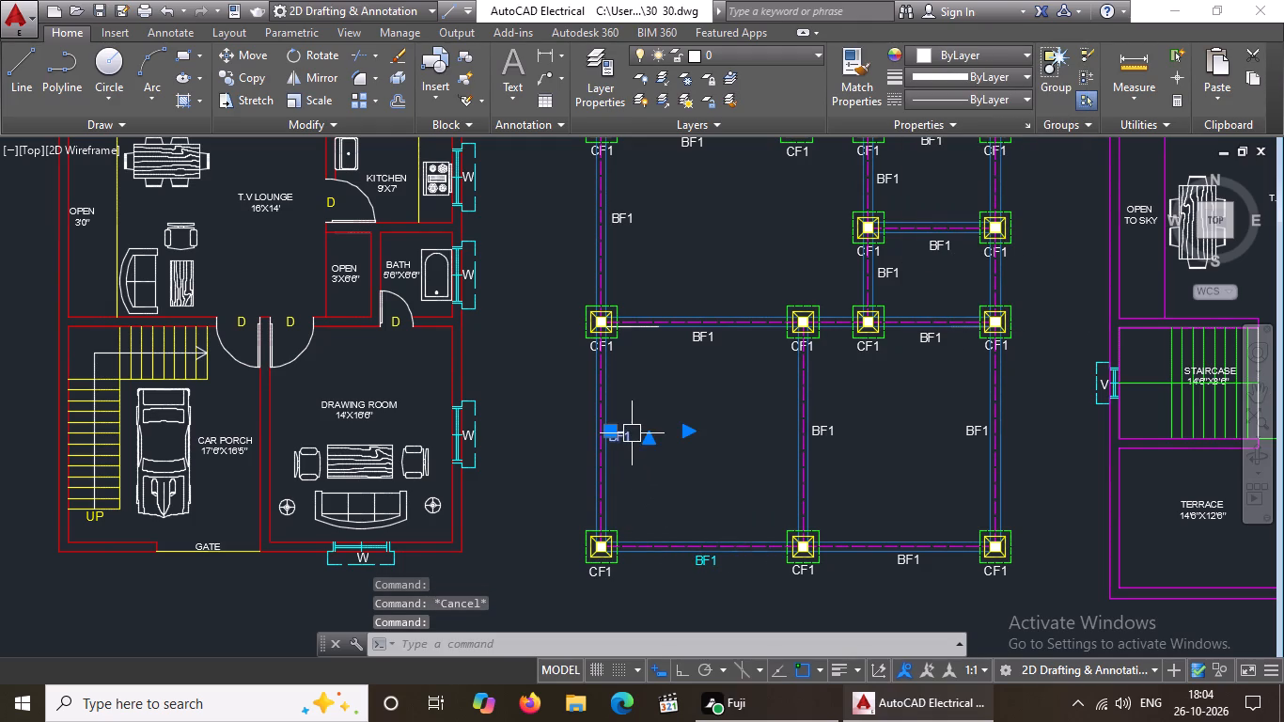
left_click(975, 49)
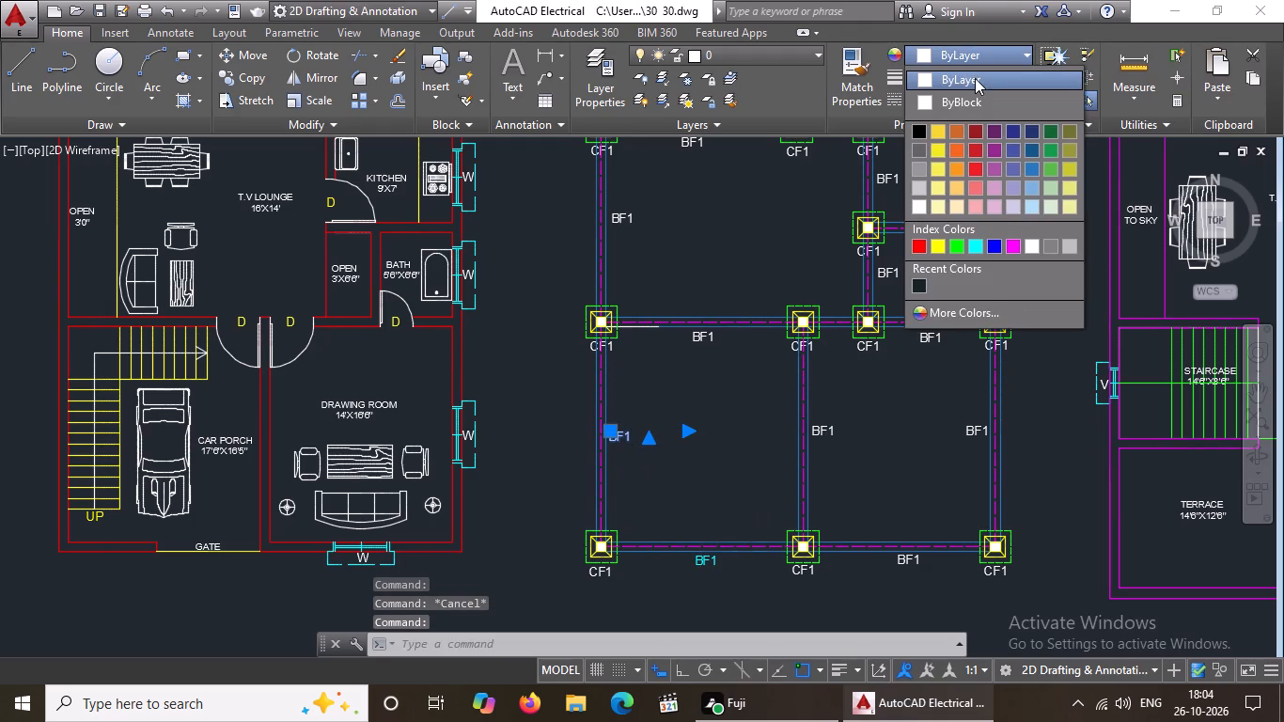
left_click(979, 245)
key("Escape")
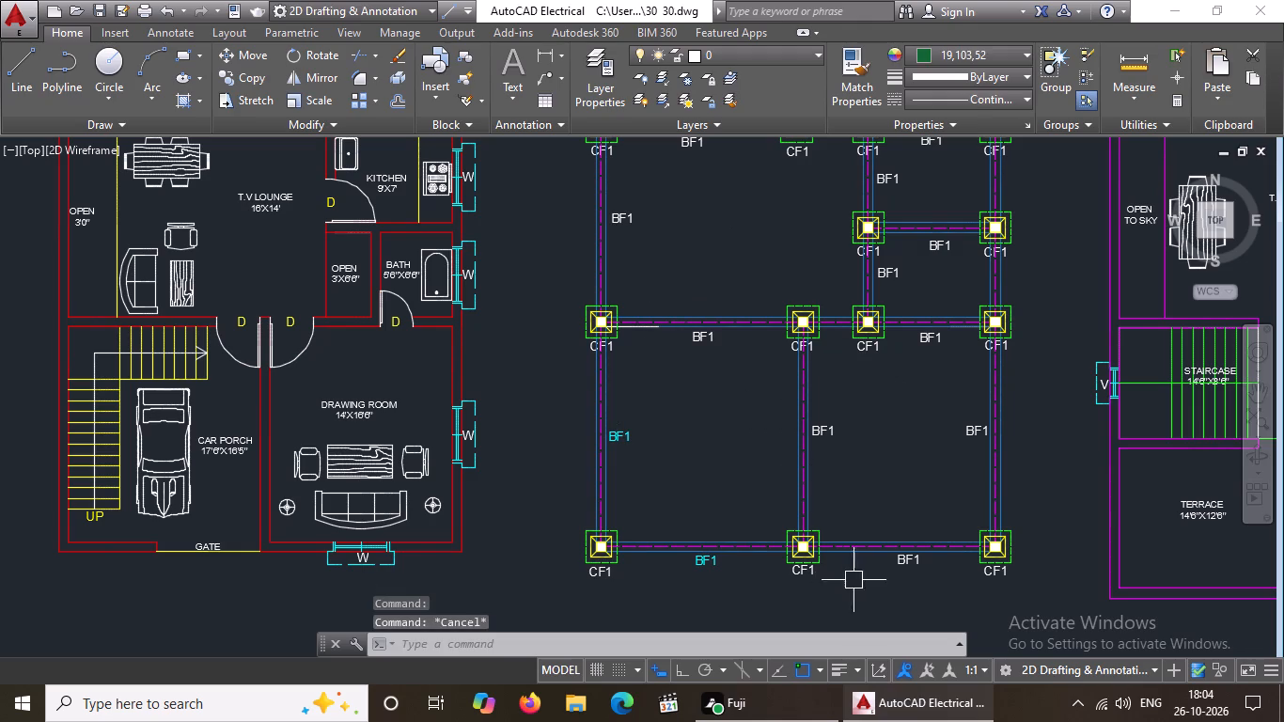
left_click(905, 563)
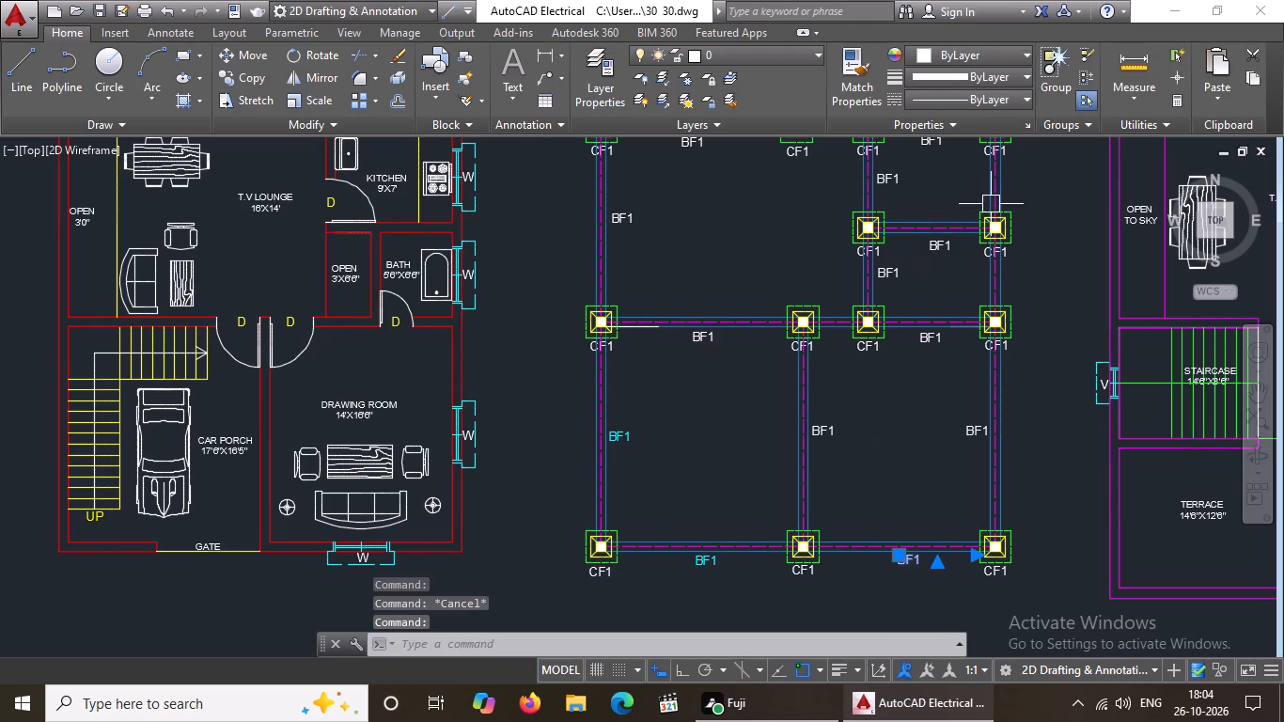
left_click(978, 51)
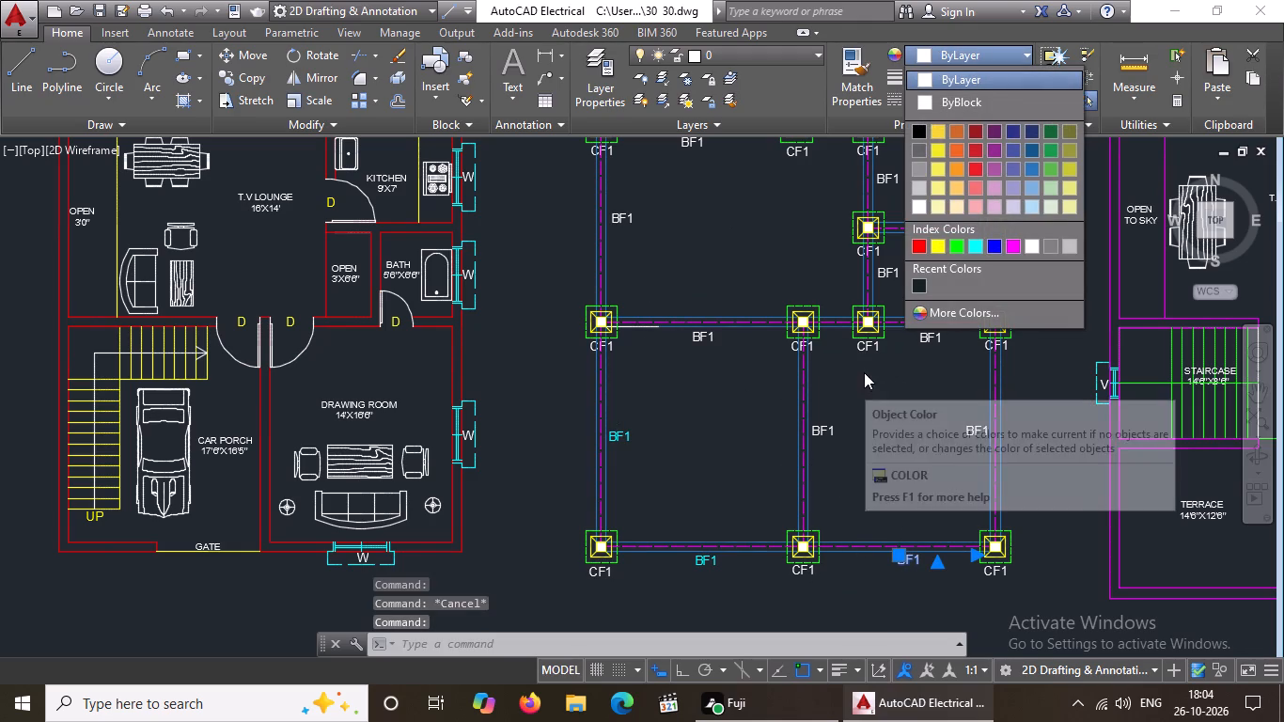
left_click(975, 244)
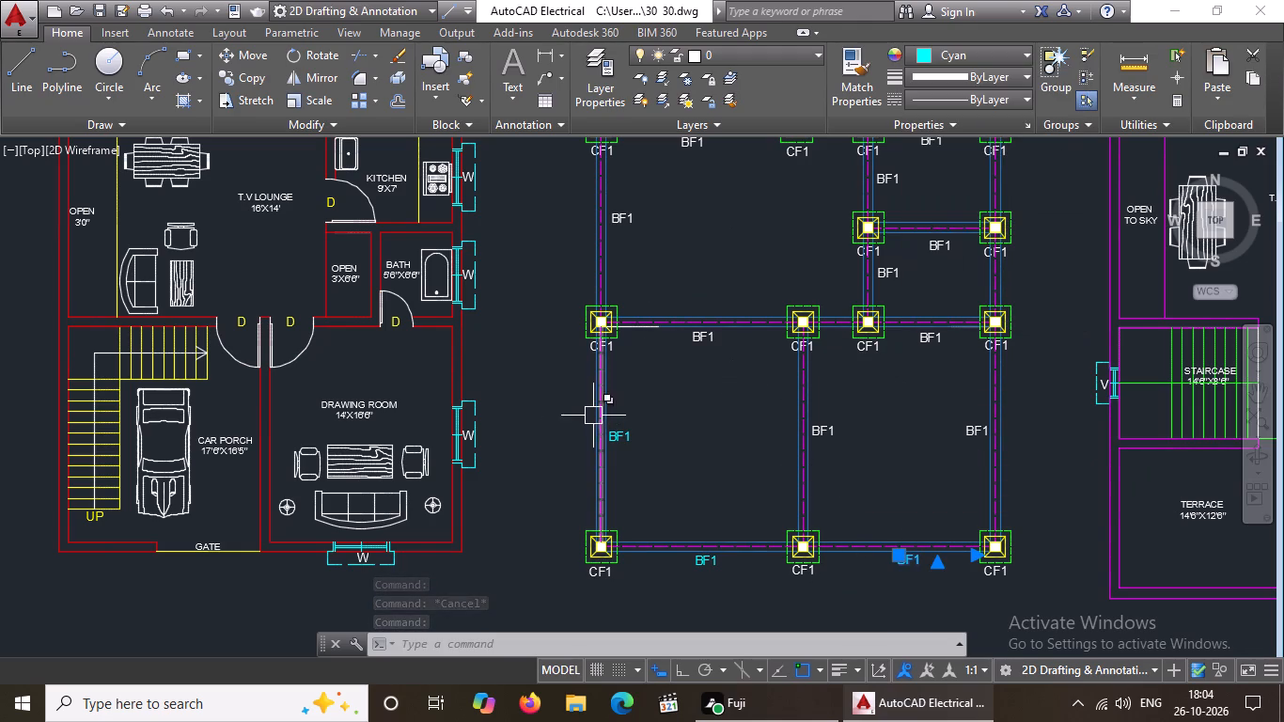
key("Escape")
key("Escape")
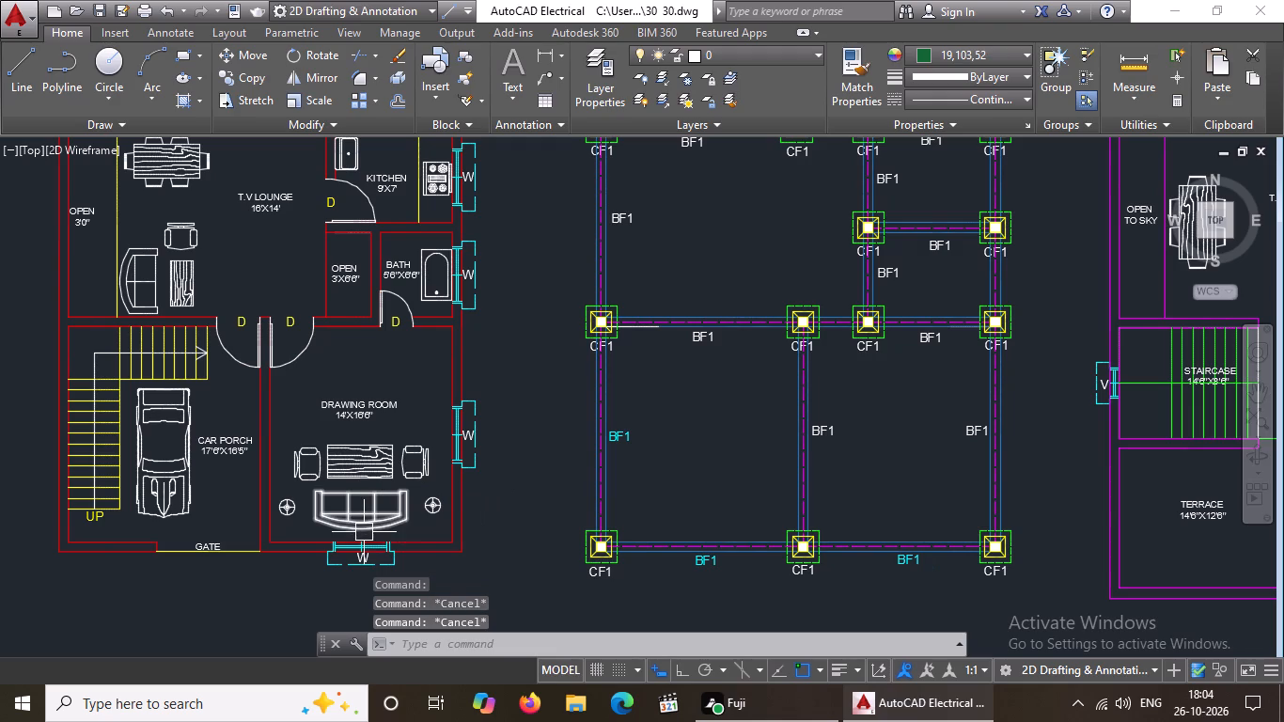
Erase the stray short white line overlapping the beam edge beside the western CF1 footing, north of the southwestern bay.
scroll(678, 380, "up", 2)
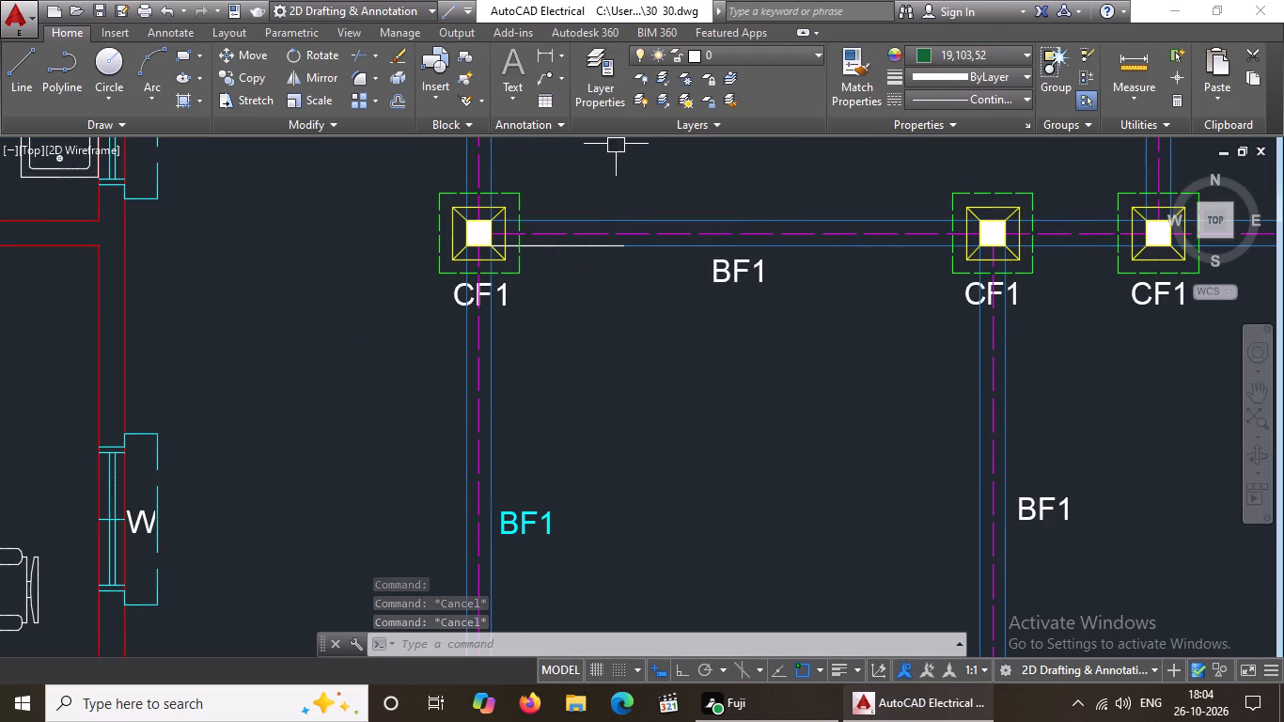
left_click(593, 249)
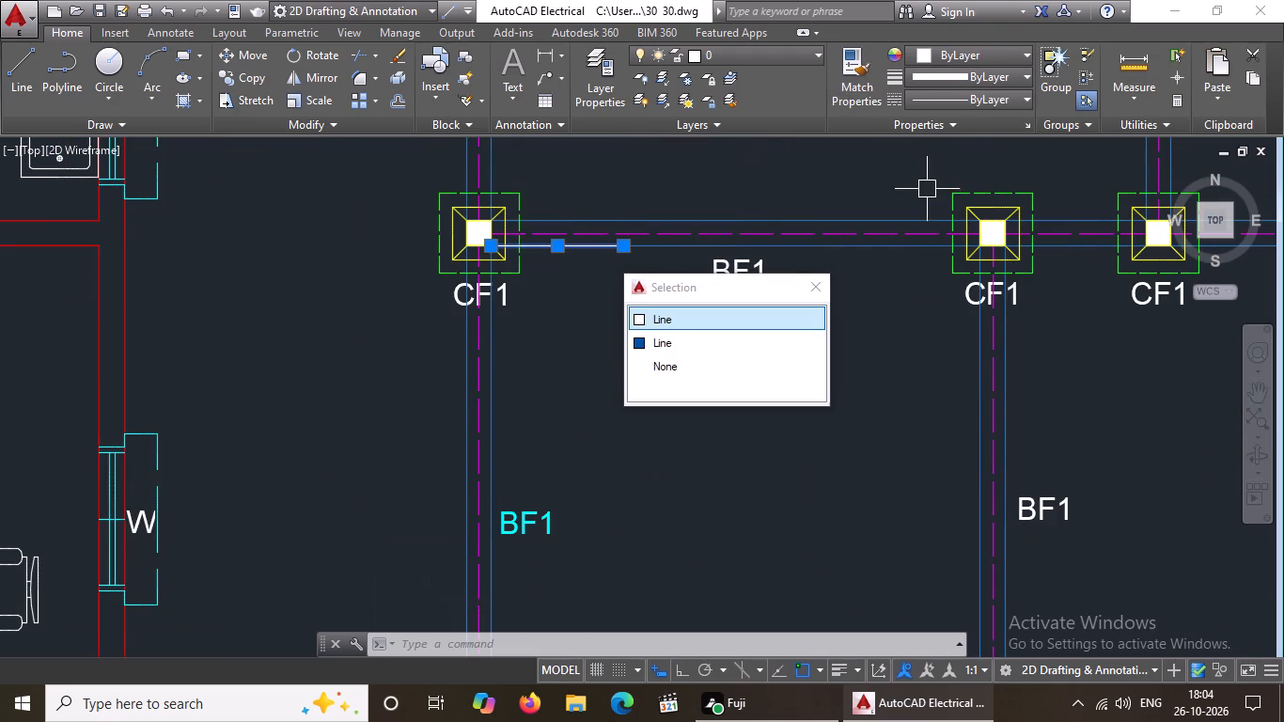
key("Delete")
Change the BF1 label of the middle vertical beam between the two southern bays of the column footing plan to cyan.
scroll(652, 305, "down", 4)
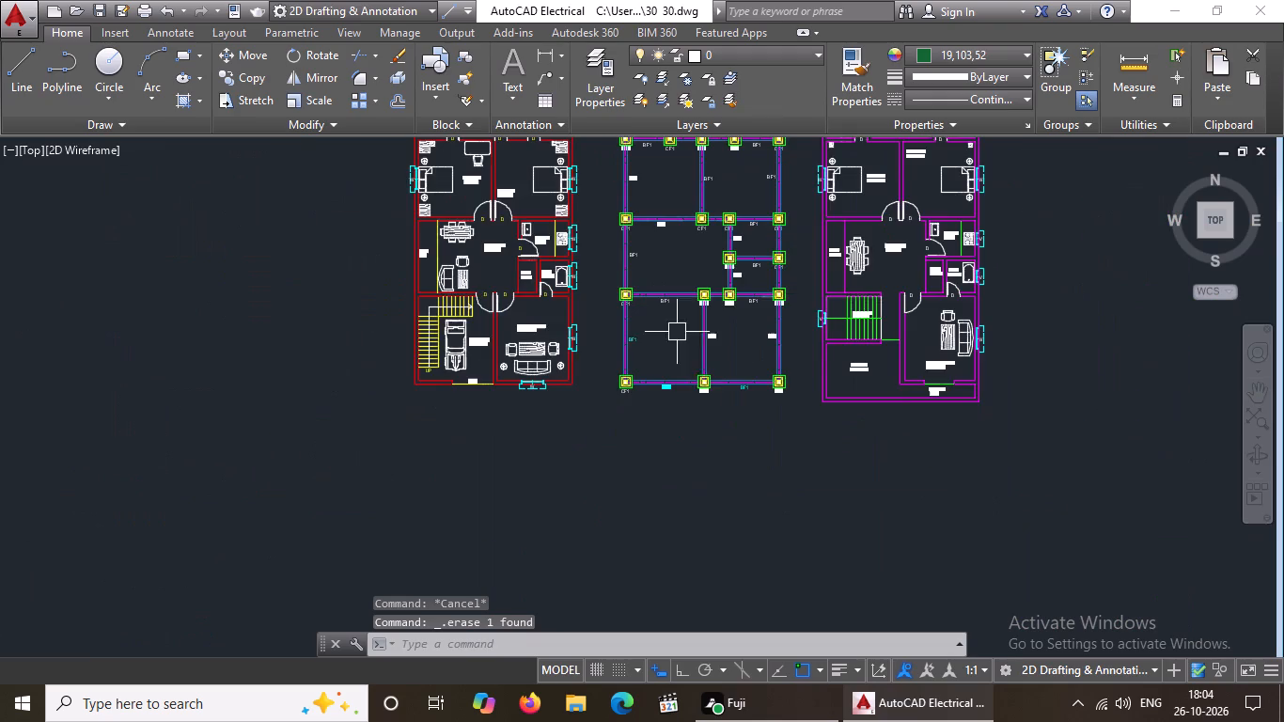
scroll(712, 343, "up", 3)
left_click(712, 316)
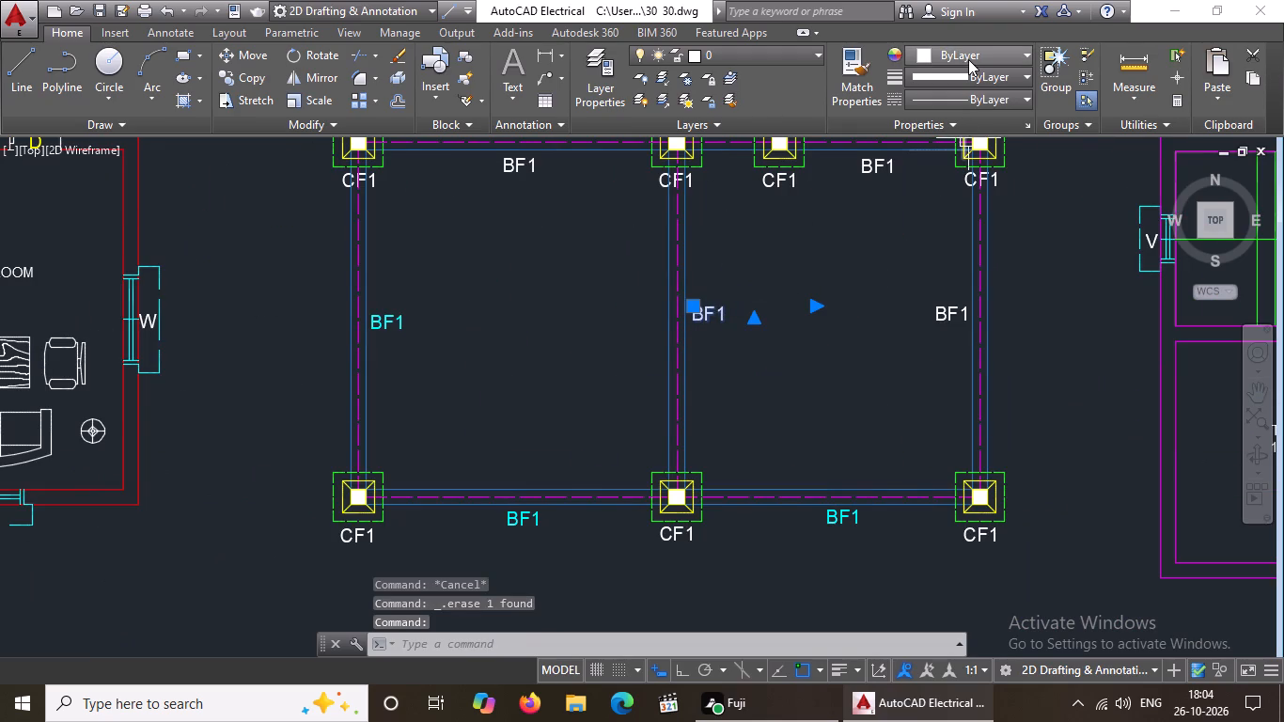
left_click(969, 56)
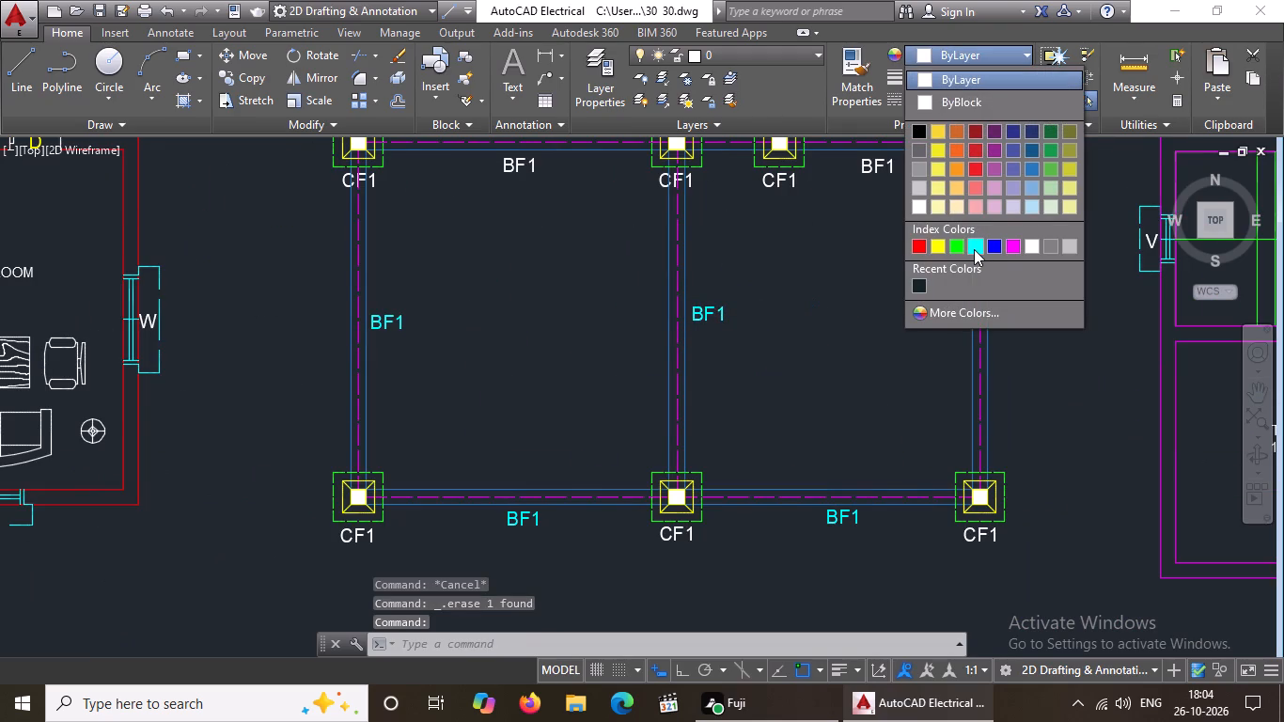
left_click(974, 249)
key("Escape")
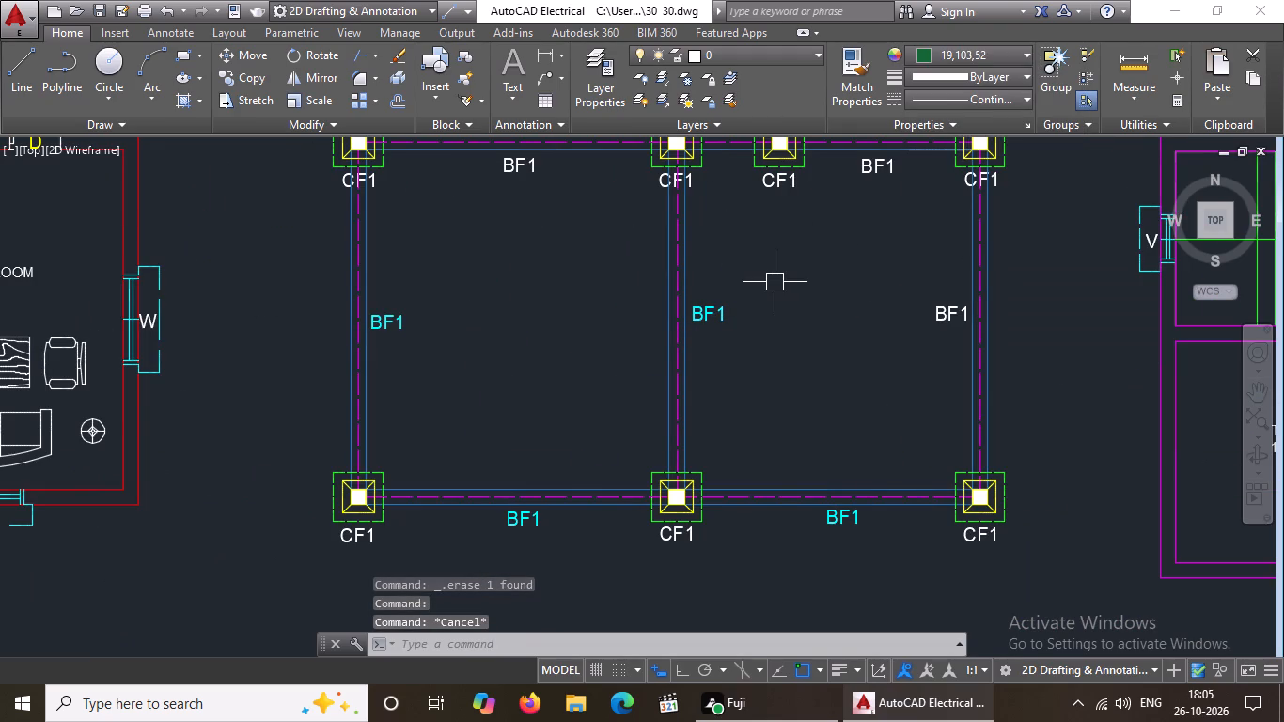
Change the BF1 labels of the southeastern vertical beam and the two horizontal beams along the southern bays' north edge to cyan.
left_click(947, 313)
left_click(947, 51)
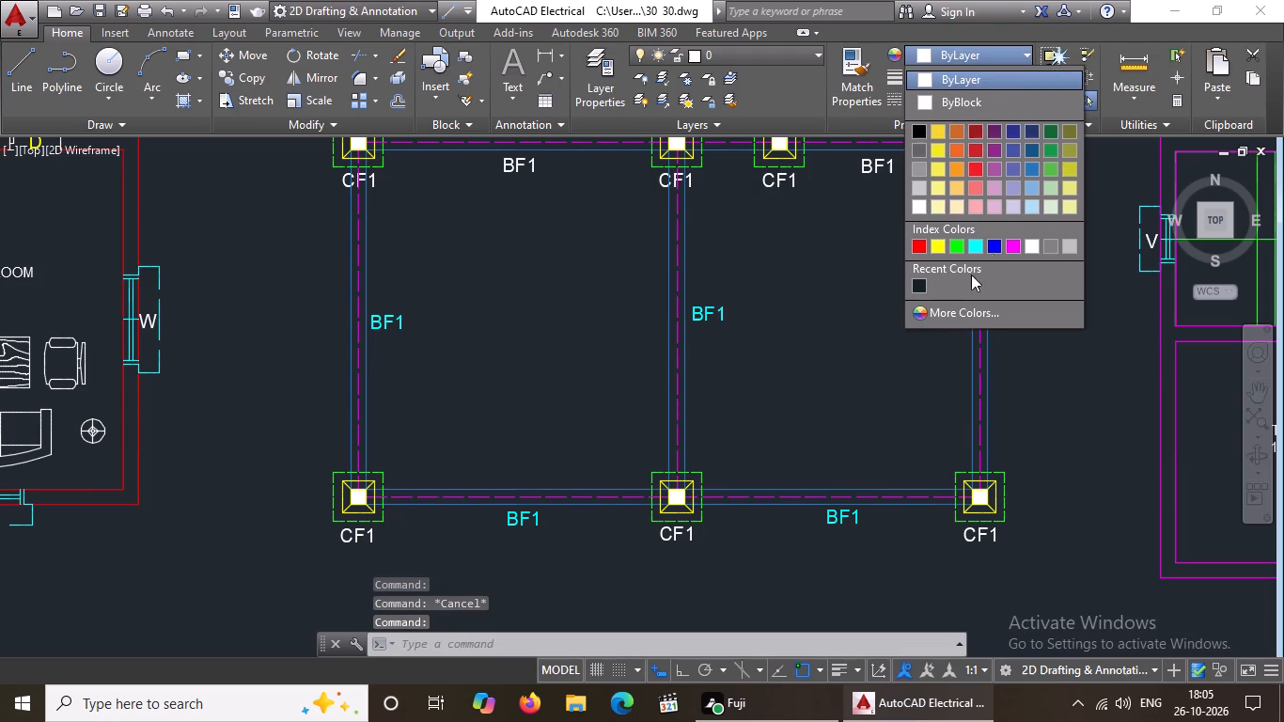
left_click(978, 238)
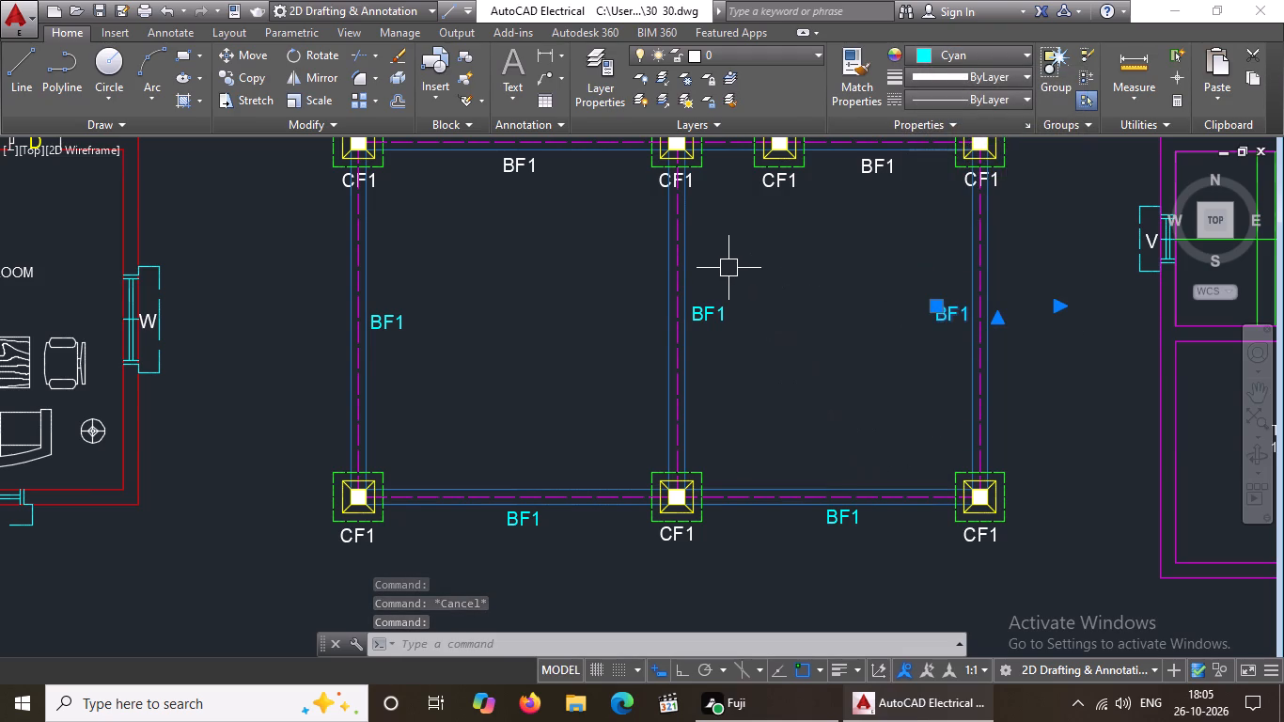
key("Escape")
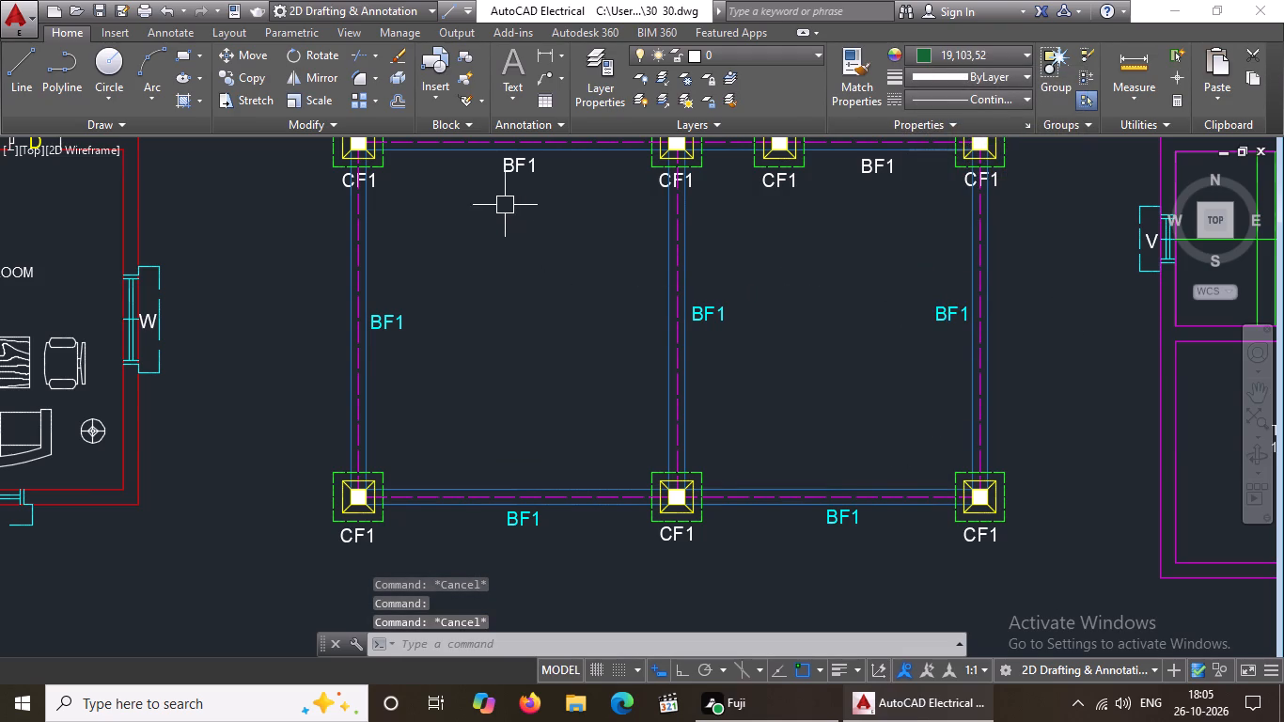
left_click(522, 168)
left_click(940, 51)
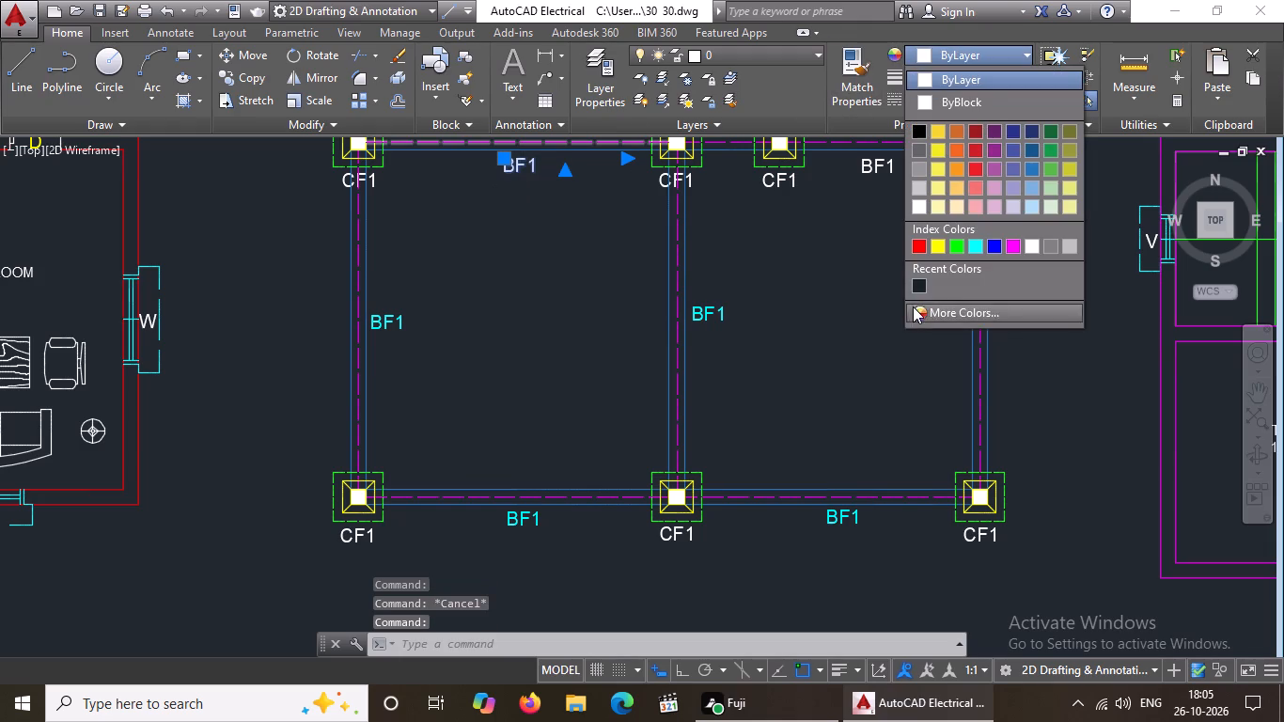
left_click(972, 242)
left_click(869, 173)
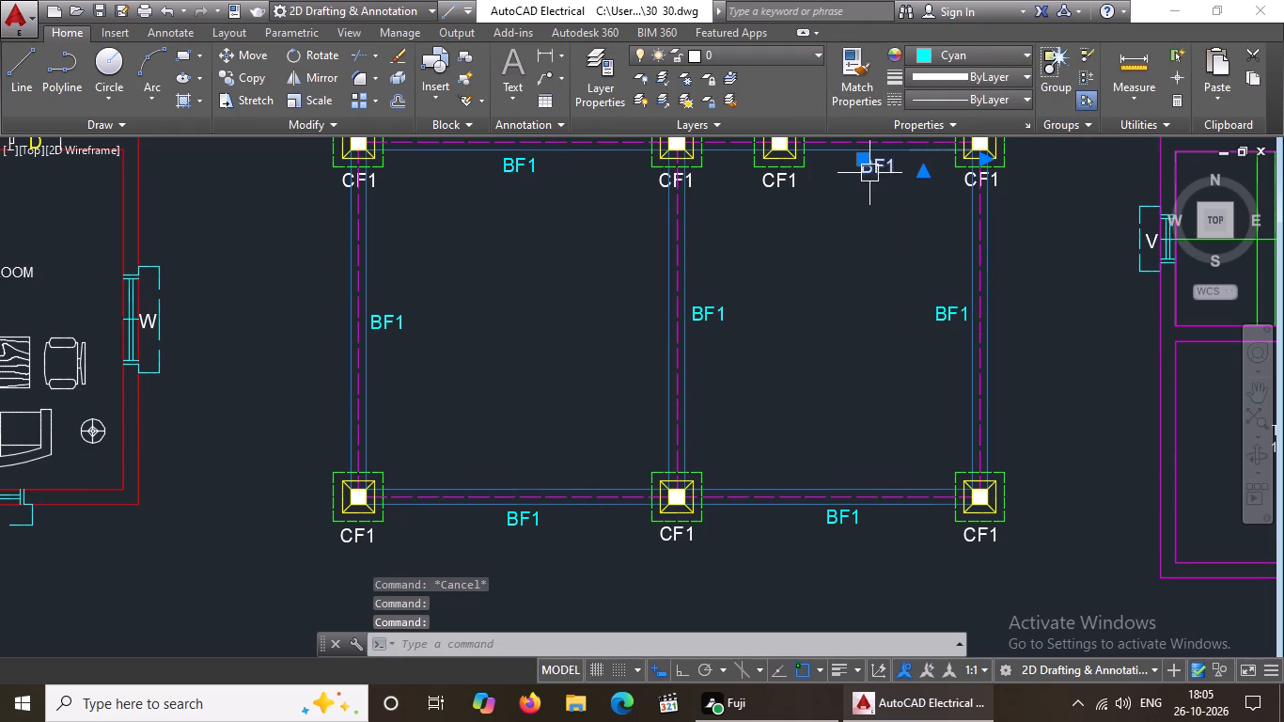
left_click(1010, 54)
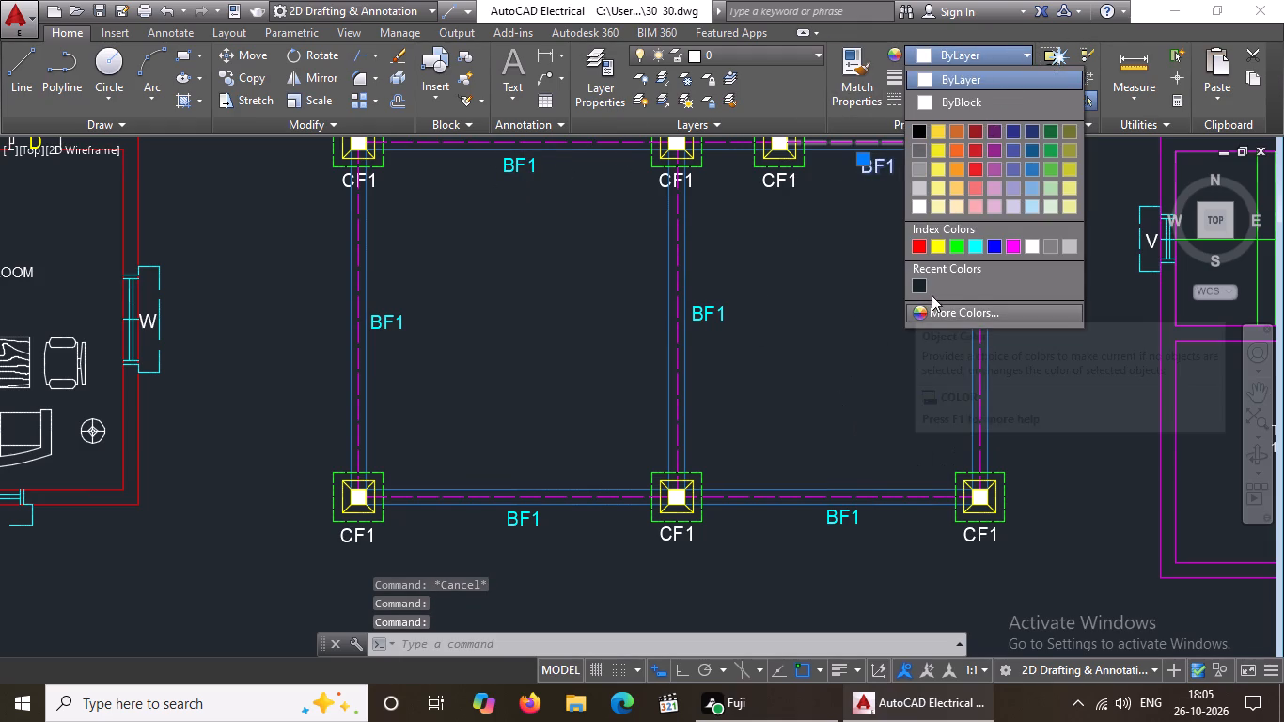
left_click(976, 243)
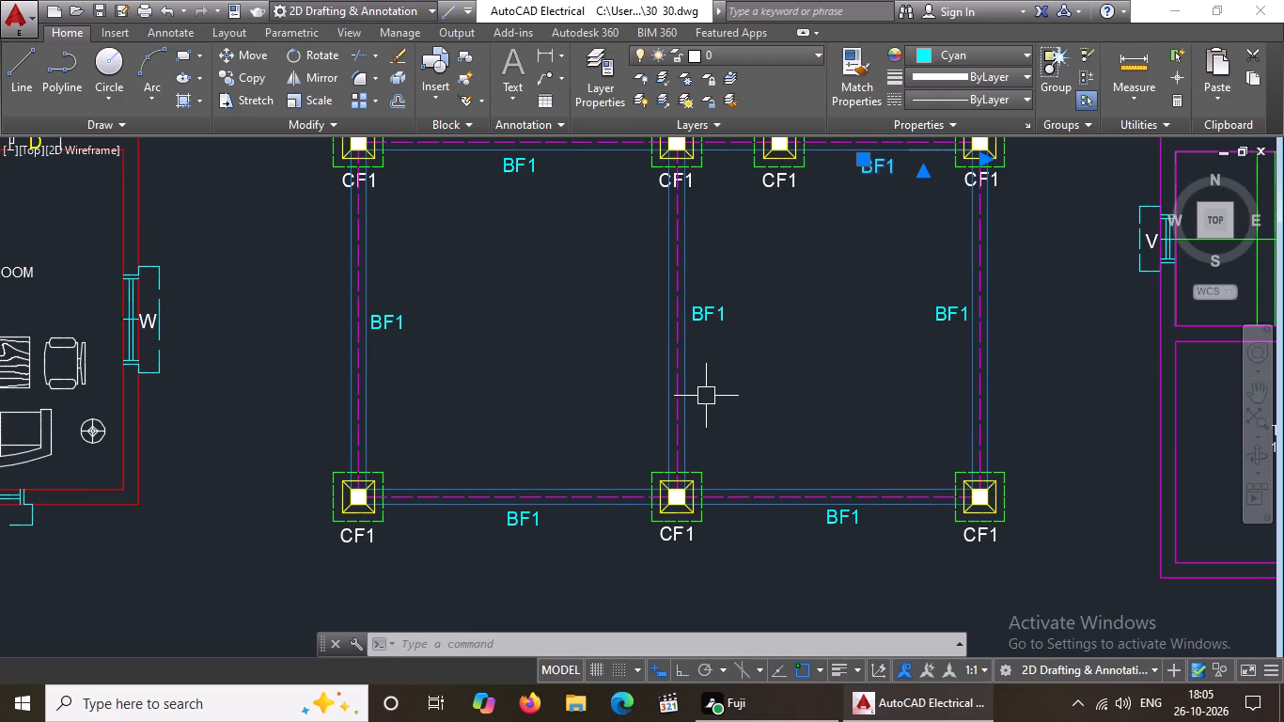
scroll(705, 398, "down", 2)
key("Escape")
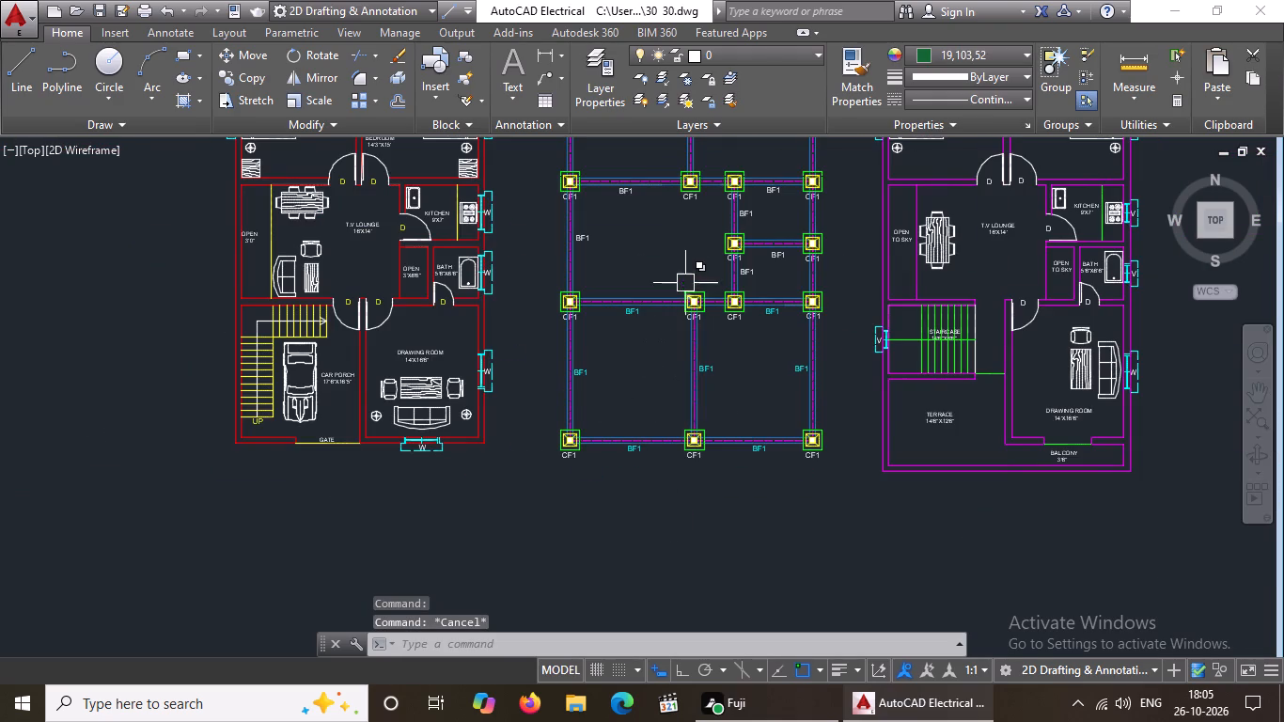
Change the BF1 label of the western vertical beam in the large middle bay of the column footing plan to cyan.
scroll(608, 242, "up", 2)
left_click(547, 236)
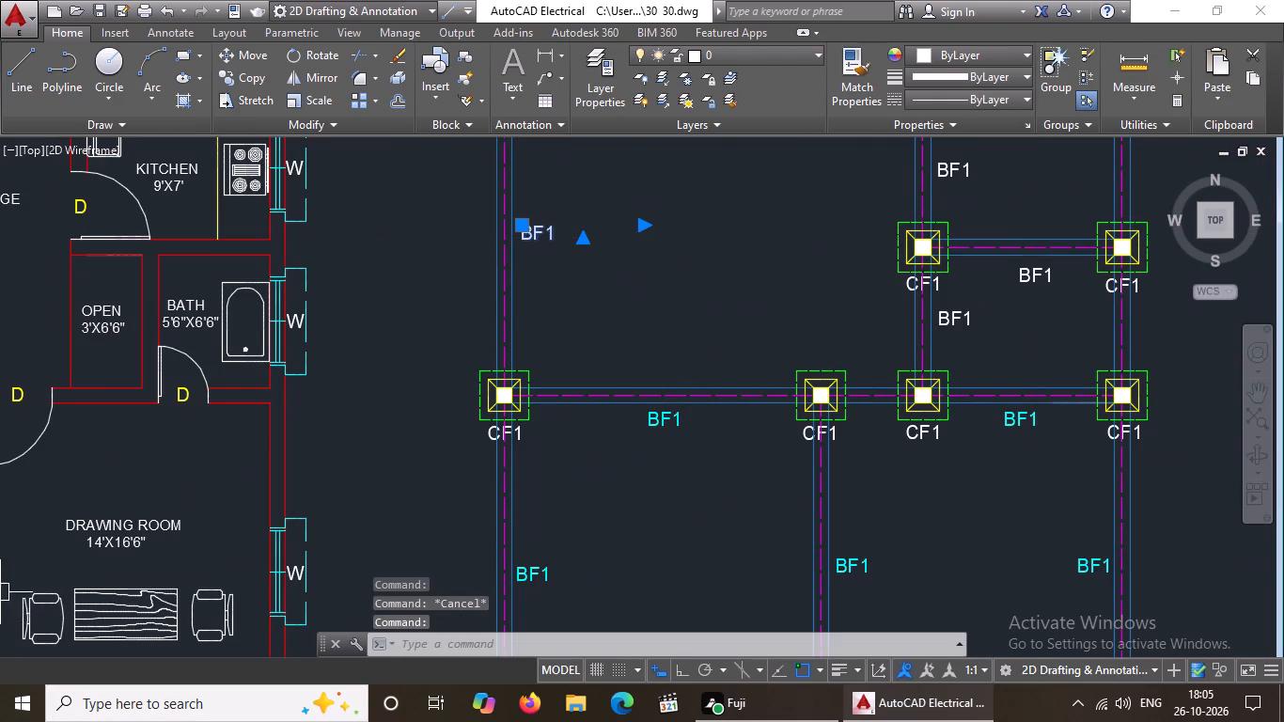
left_click(1001, 49)
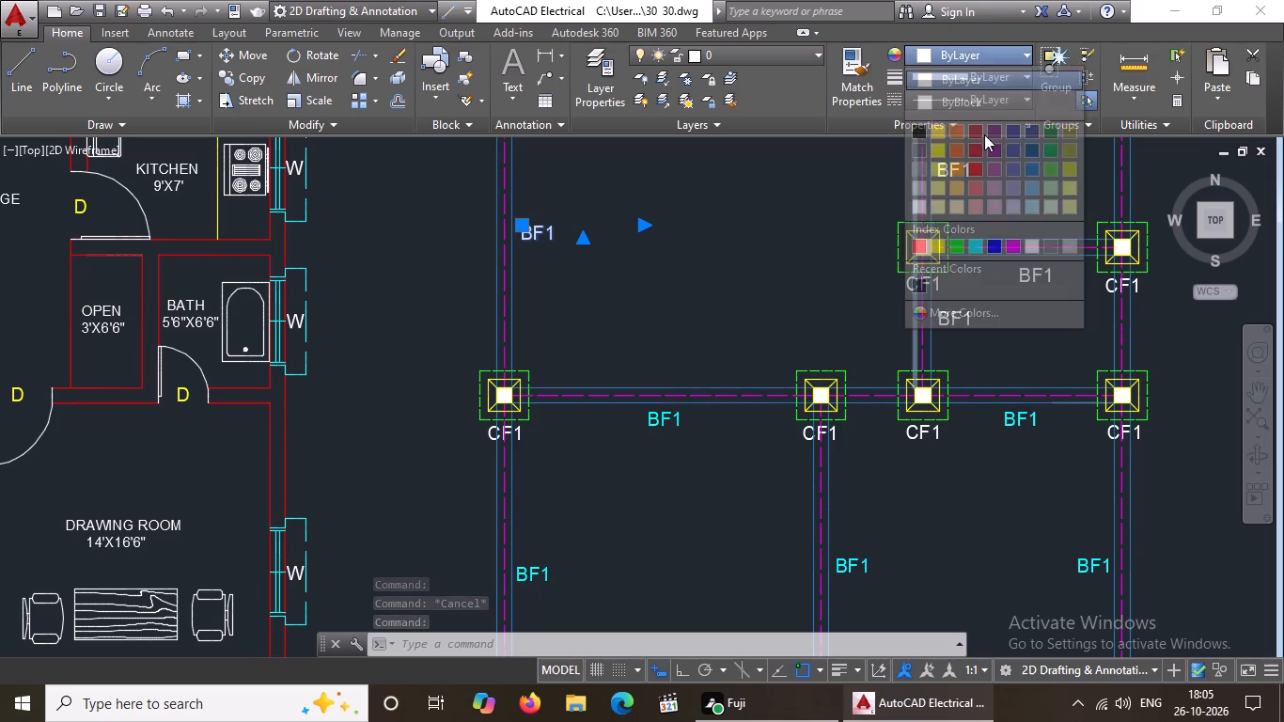
left_click(976, 240)
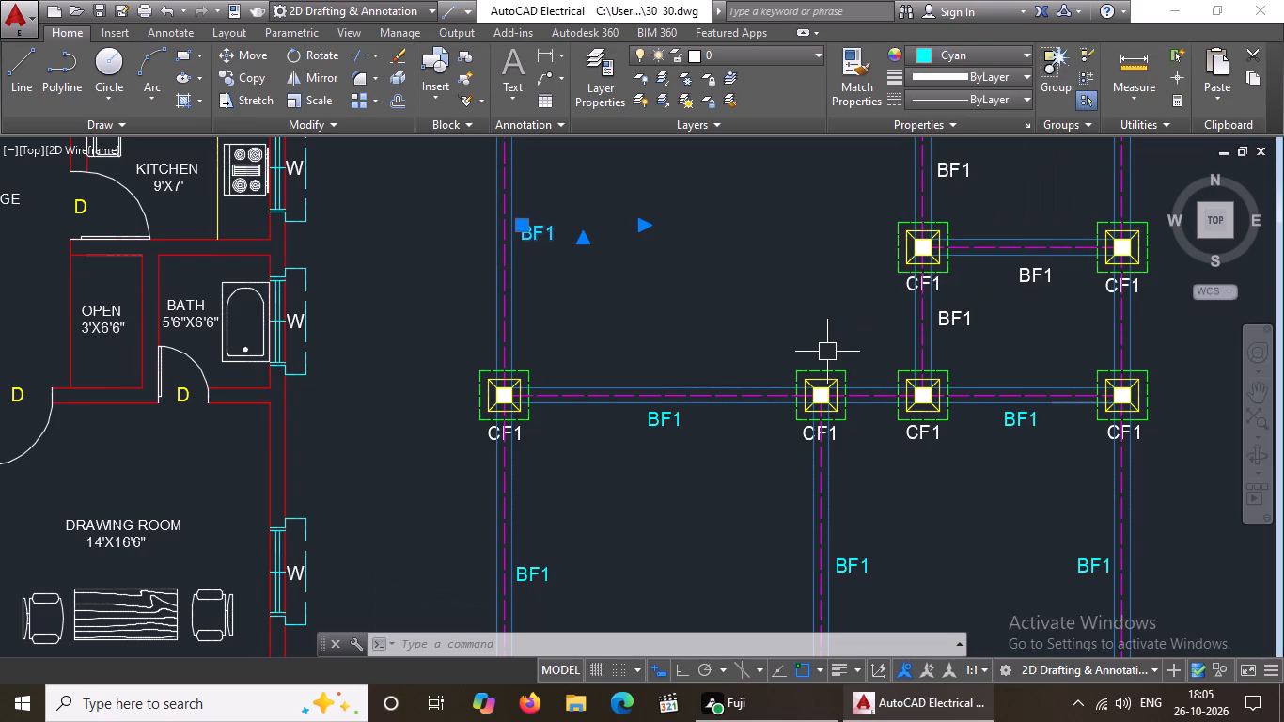
key("Escape")
In the small eastern bays, change the BF1 labels of the southern inner vertical beam and the horizontal beam between the bays to cyan.
scroll(853, 392, "down", 1)
scroll(920, 352, "up", 2)
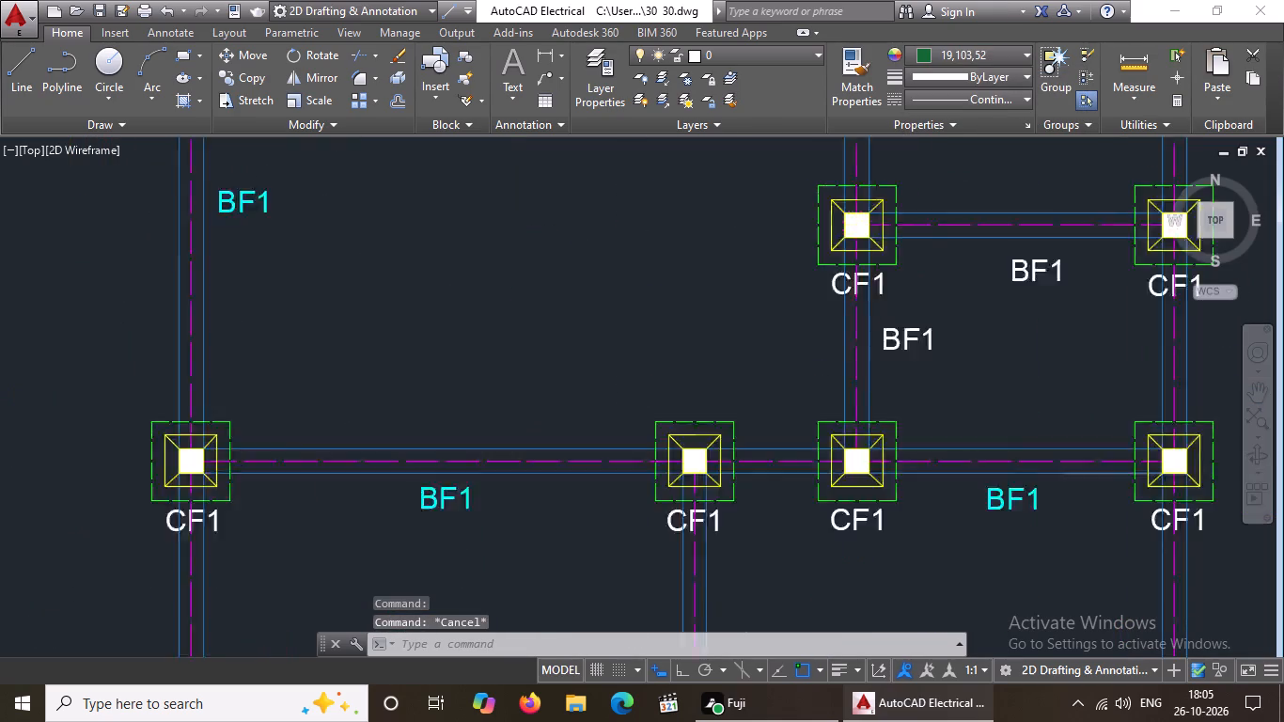
scroll(920, 352, "up", 1)
left_click(917, 331)
left_click(1033, 52)
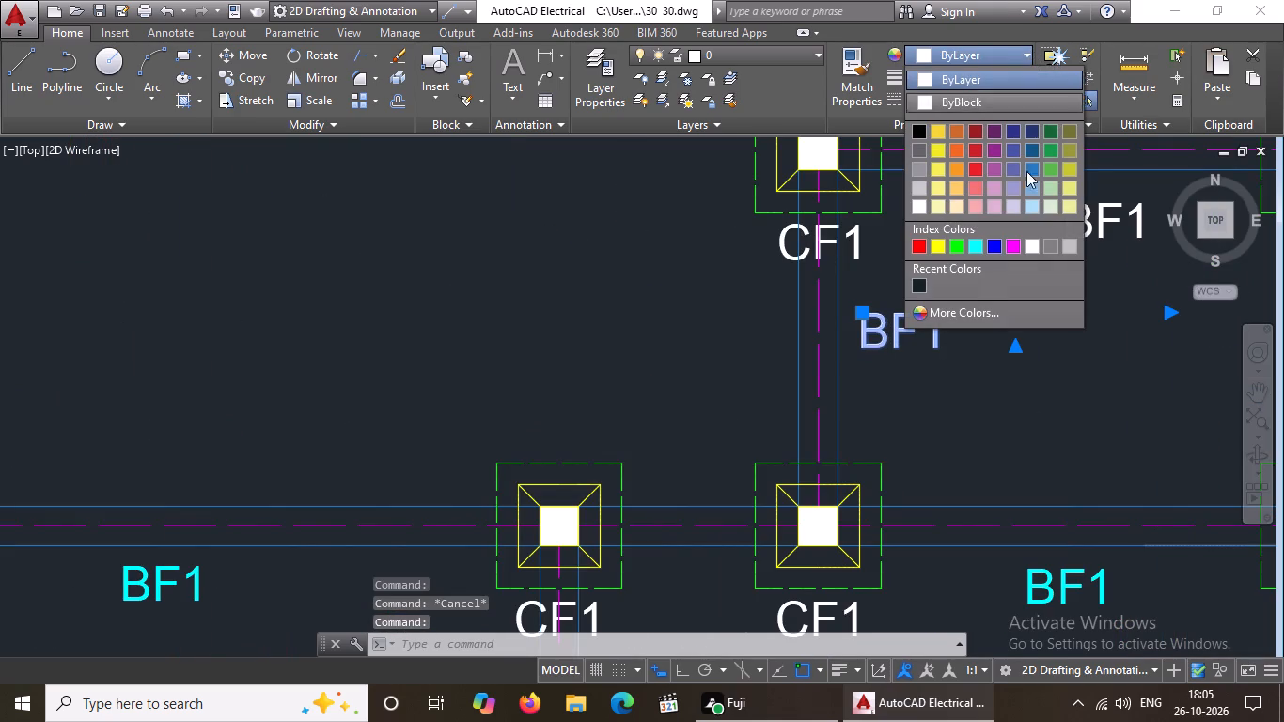
left_click(973, 247)
scroll(812, 309, "down", 3)
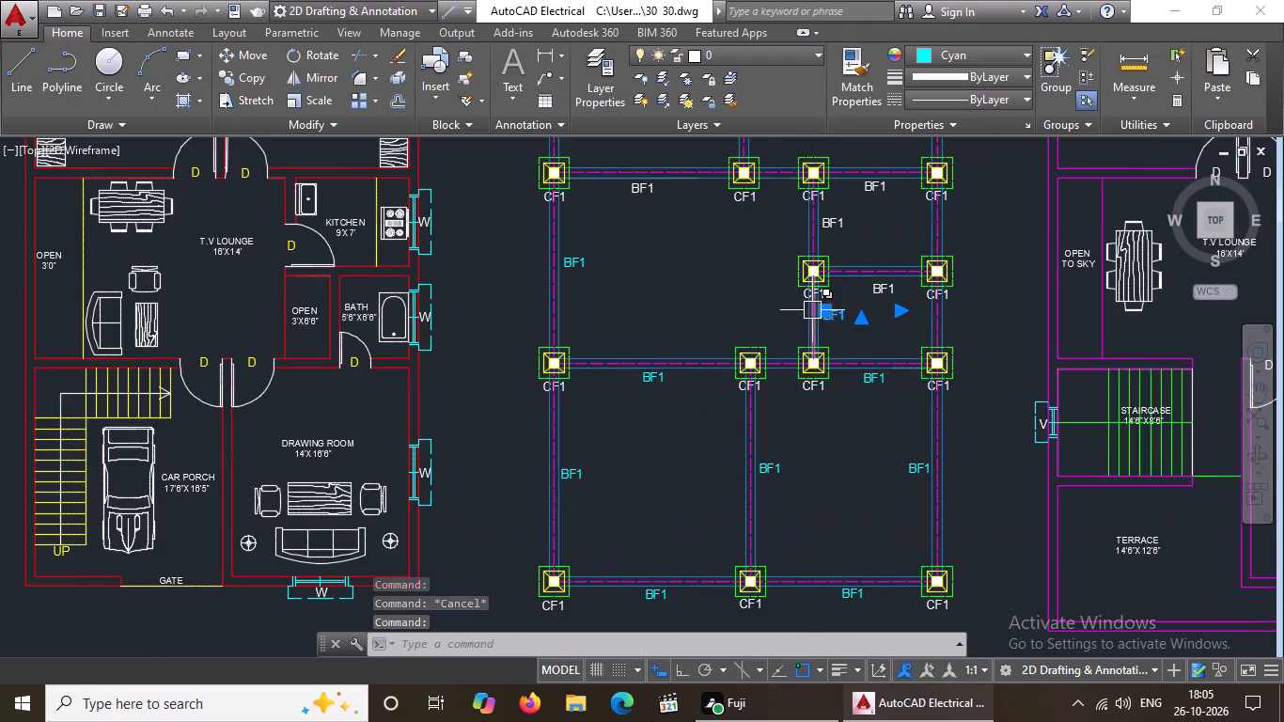
key("Escape")
scroll(938, 301, "up", 3)
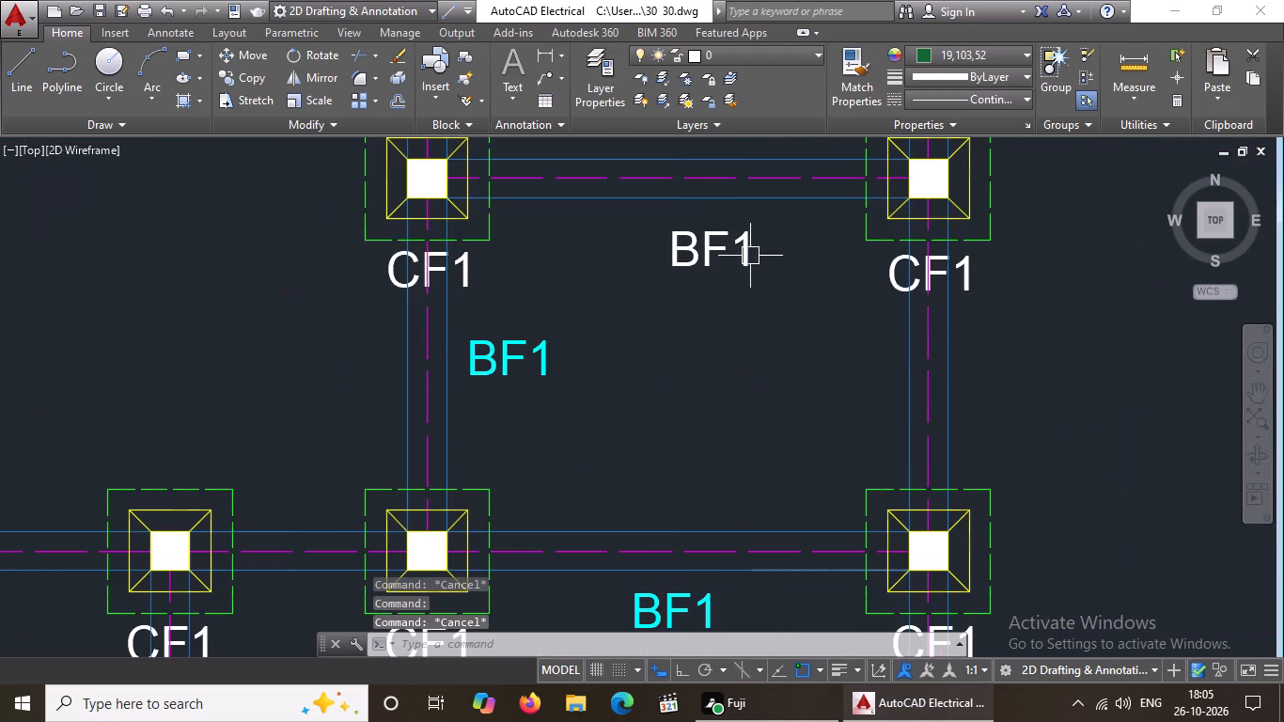
left_click(729, 253)
left_click(996, 46)
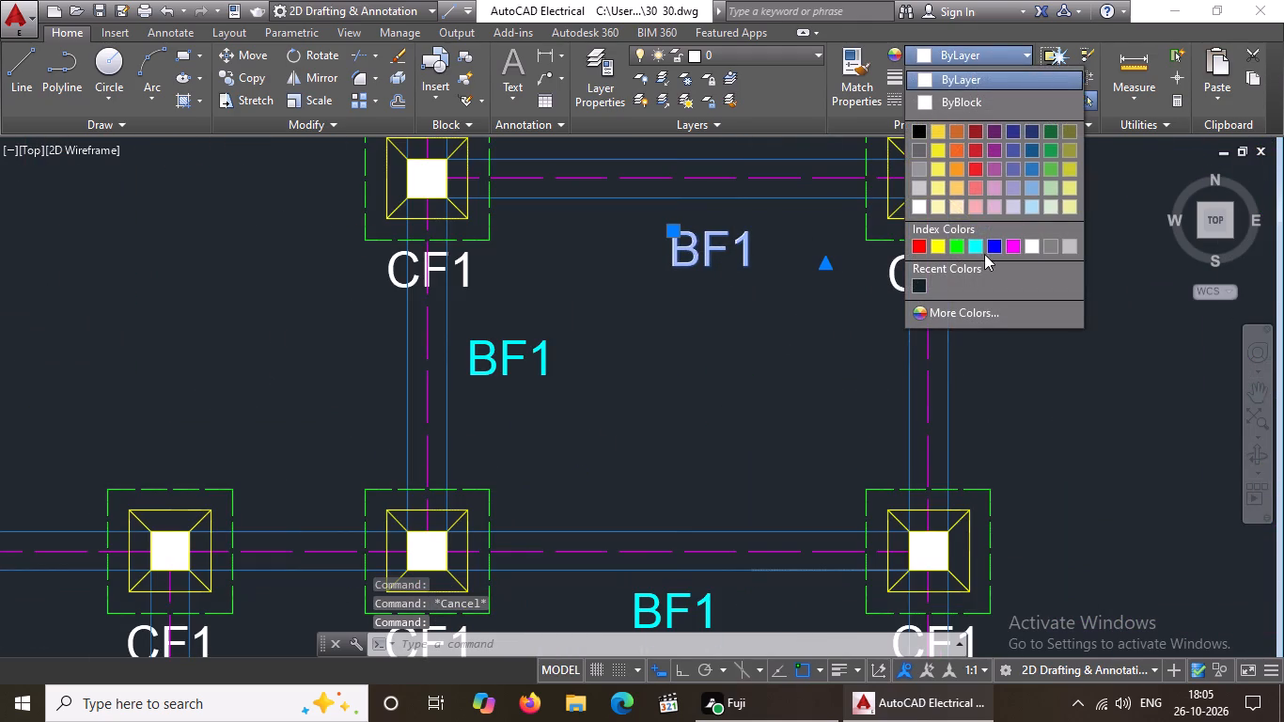
left_click(982, 242)
scroll(686, 300, "down", 4)
key("Escape")
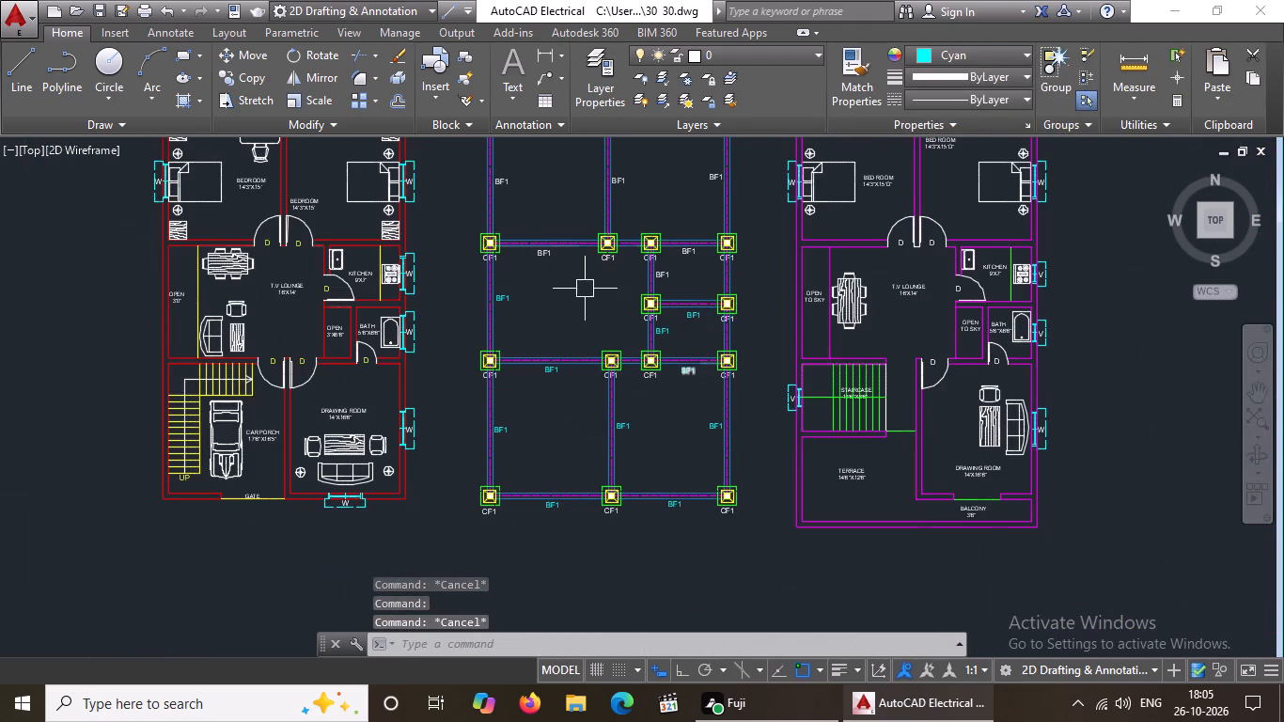
Change the BF1 labels of the two horizontal beams along the north edge of the middle bays to cyan.
scroll(540, 259, "up", 3)
left_click(540, 228)
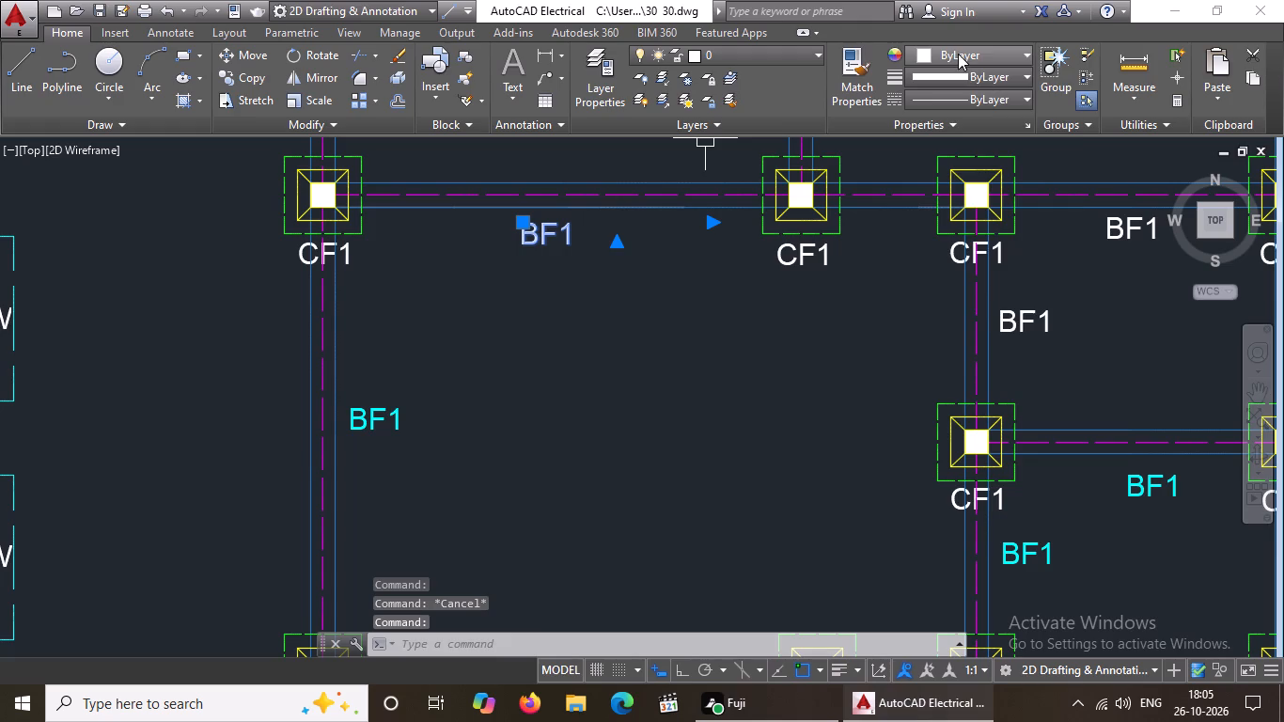
left_click(958, 54)
left_click(975, 243)
scroll(638, 399, "down", 5)
key("Escape")
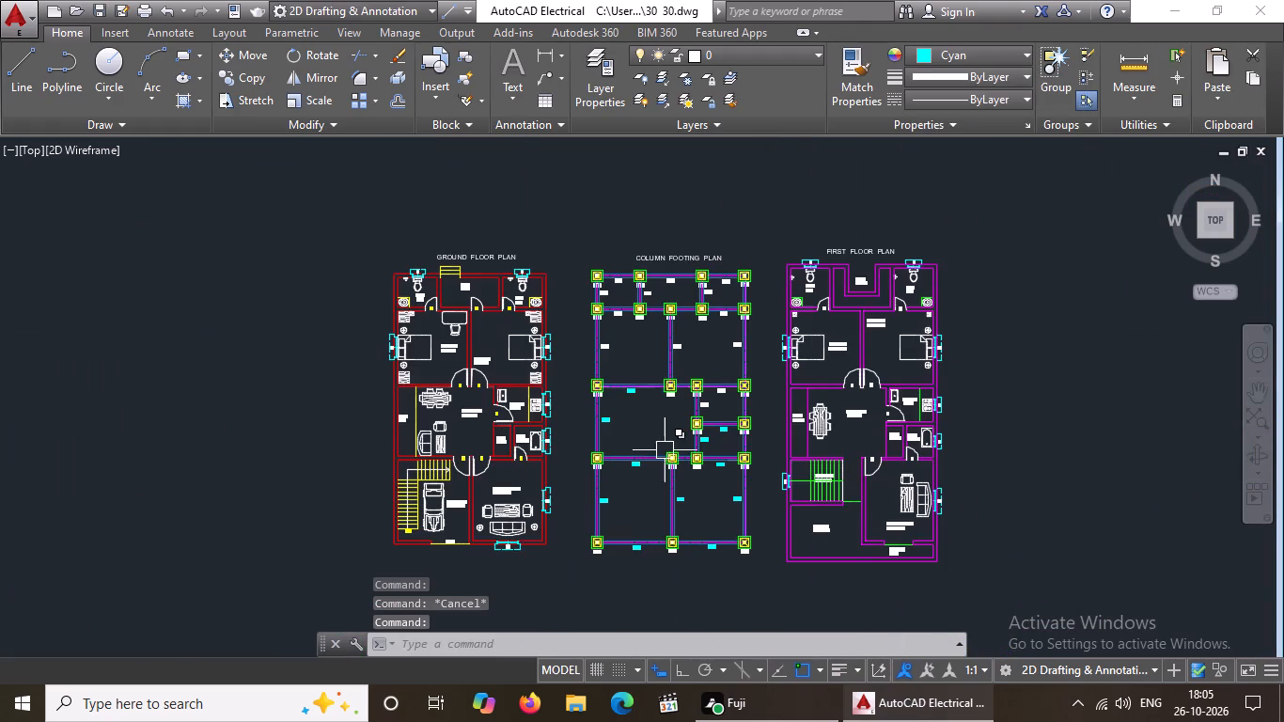
scroll(699, 421, "up", 4)
left_click(828, 231)
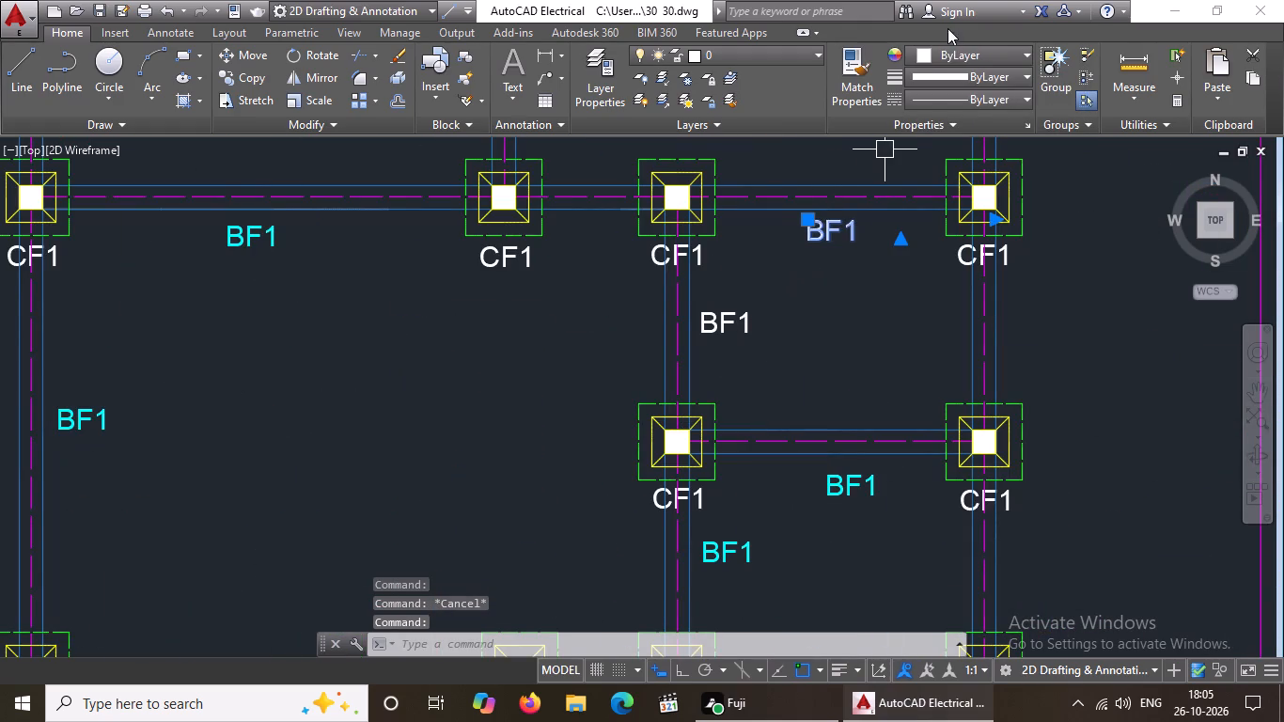
left_click(956, 54)
left_click(973, 246)
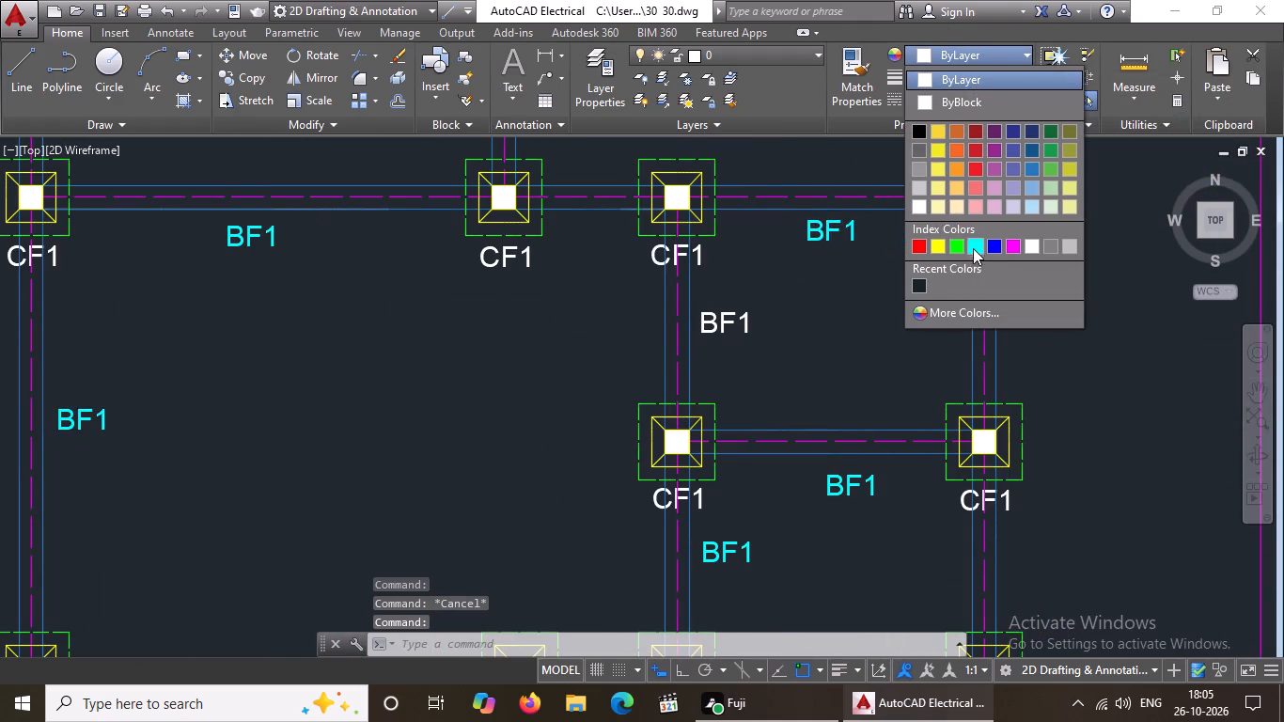
key("Escape")
Change the BF1 label of the inner vertical beam in the northern of the two small eastern bays to cyan.
left_click(714, 314)
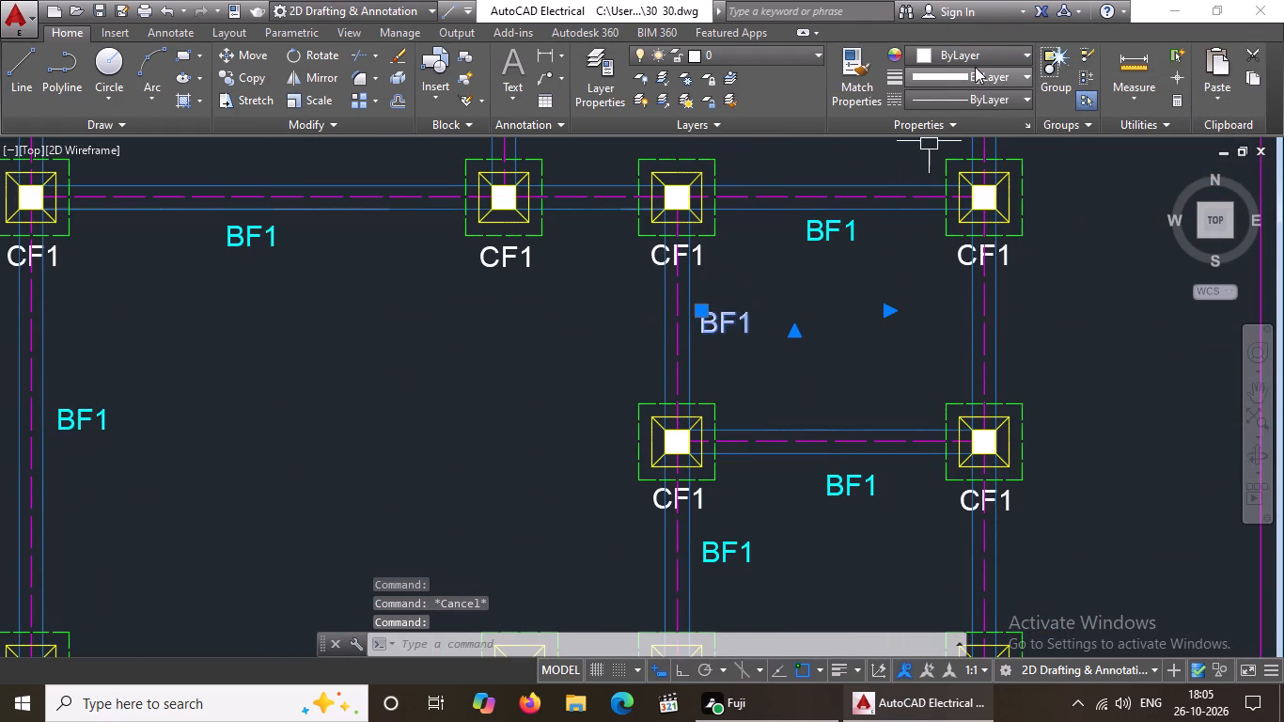
left_click(973, 48)
left_click(974, 243)
scroll(730, 369, "down", 4)
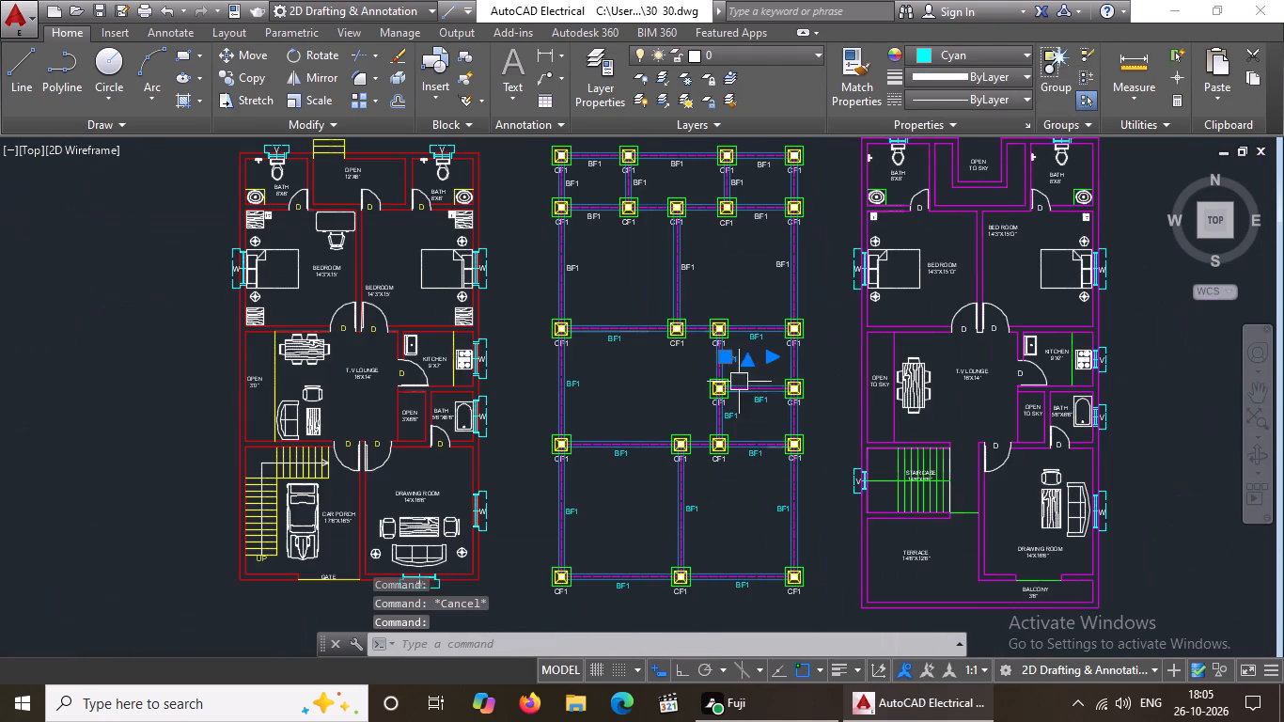
key("Escape")
Change the BF1 labels of the western and middle vertical beams of the two large northern bays to cyan.
scroll(560, 261, "up", 3)
left_click(608, 283)
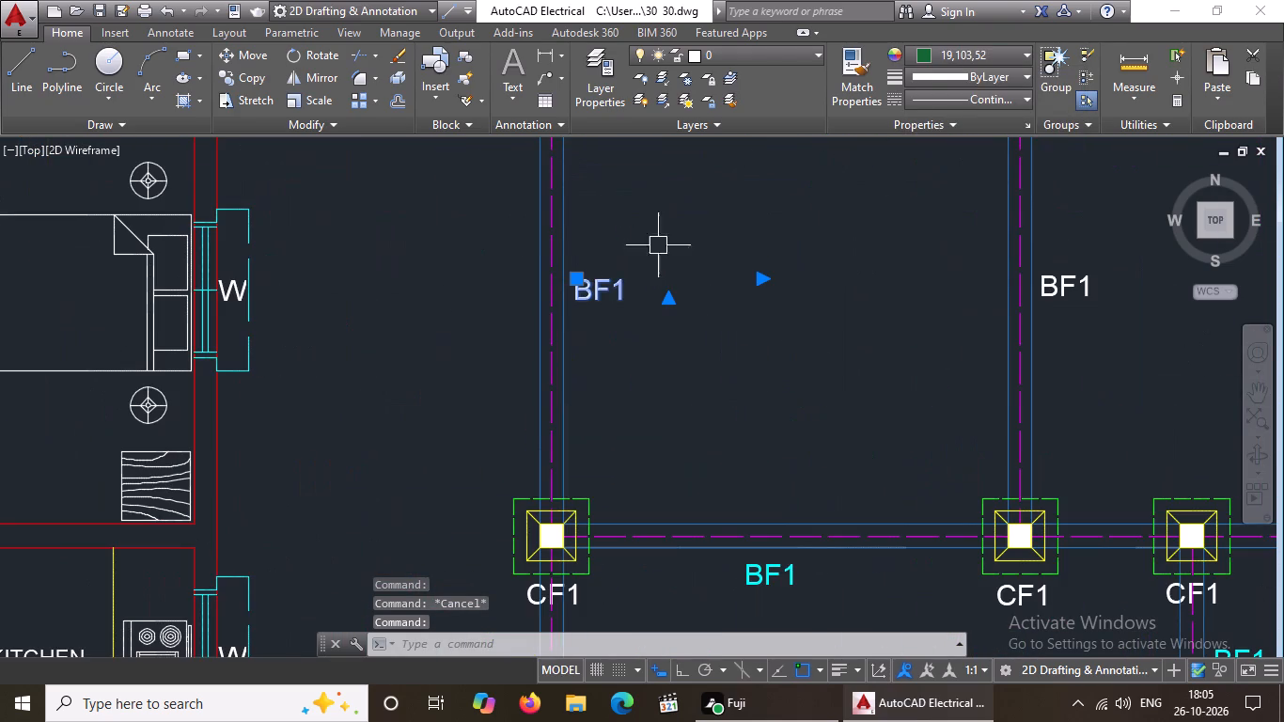
left_click(956, 54)
left_click(972, 243)
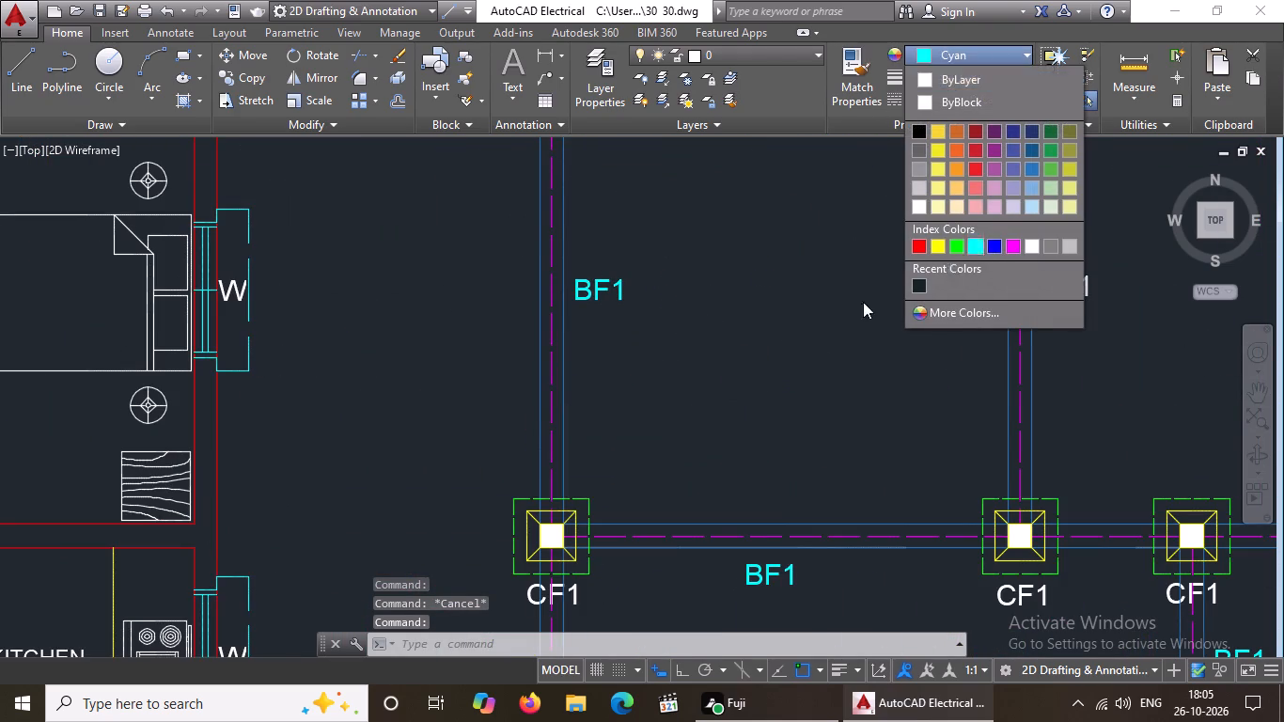
scroll(669, 336, "down", 3)
key("Escape")
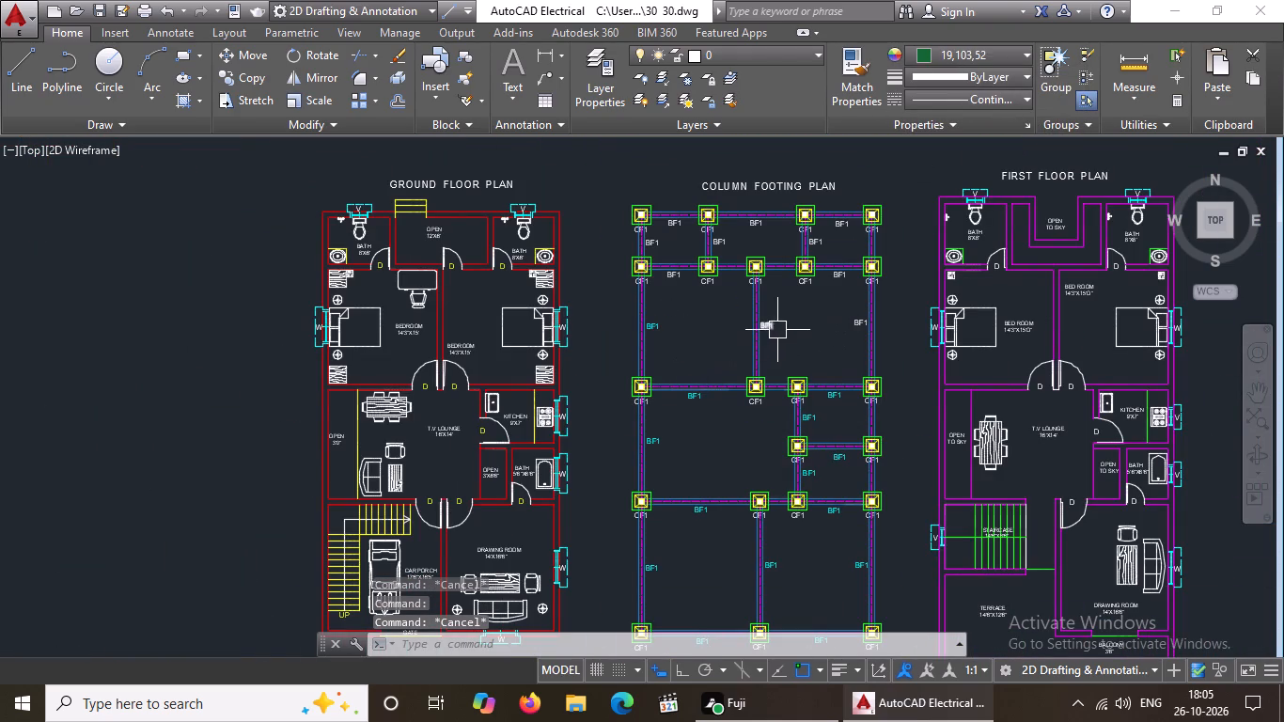
left_click(775, 333)
left_click(943, 55)
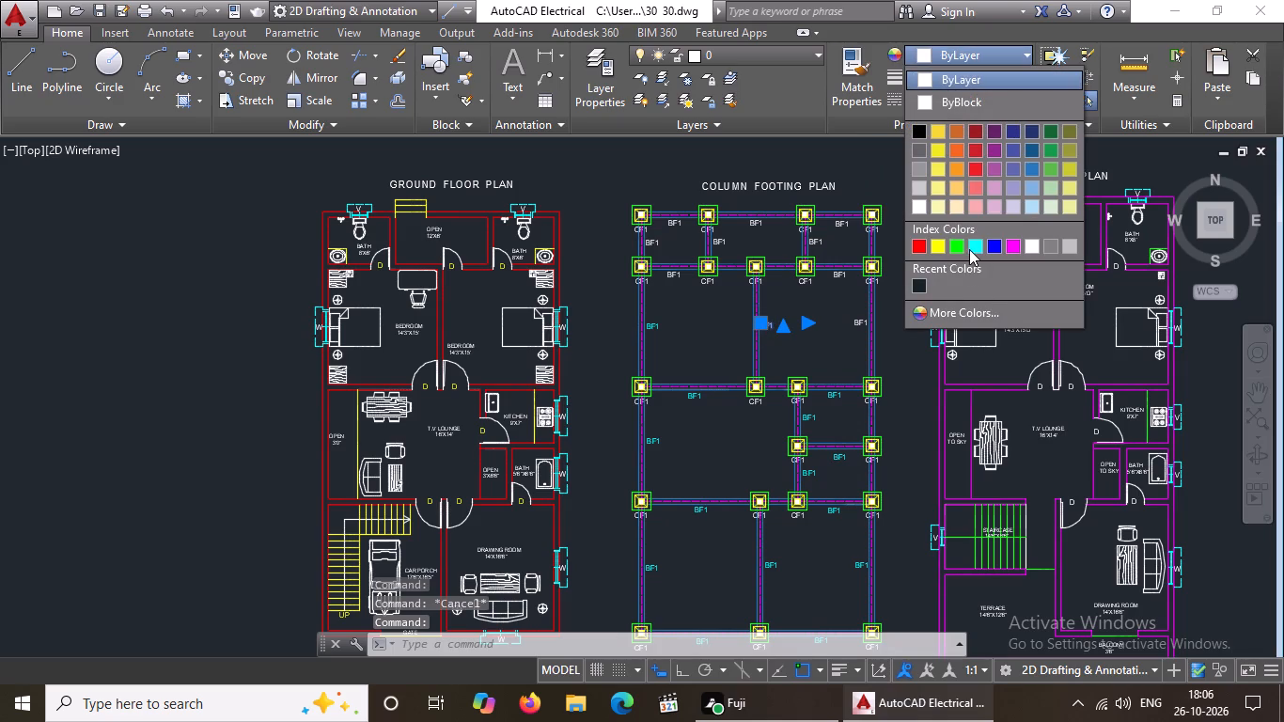
left_click(970, 245)
scroll(850, 306, "down", 3)
scroll(850, 306, "up", 3)
key("Escape")
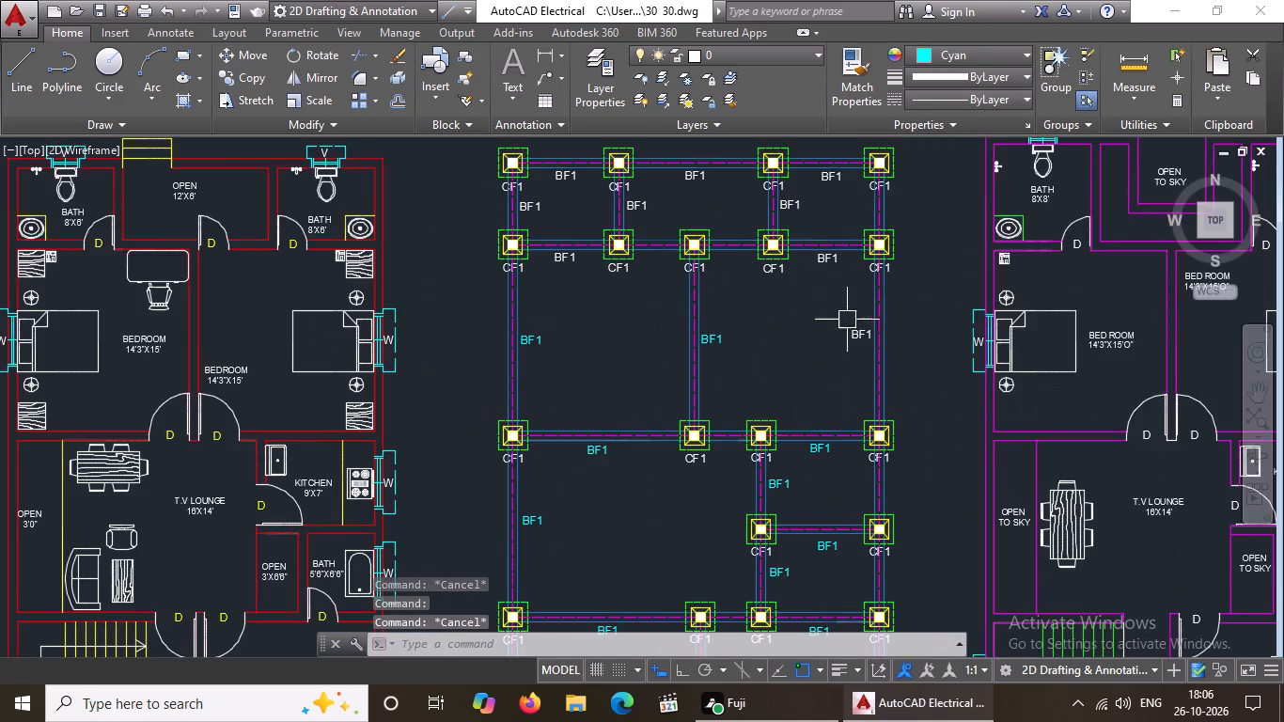
Change the BF1 label of the eastern vertical beam of the large northeastern bay to cyan.
scroll(854, 345, "up", 3)
left_click(853, 301)
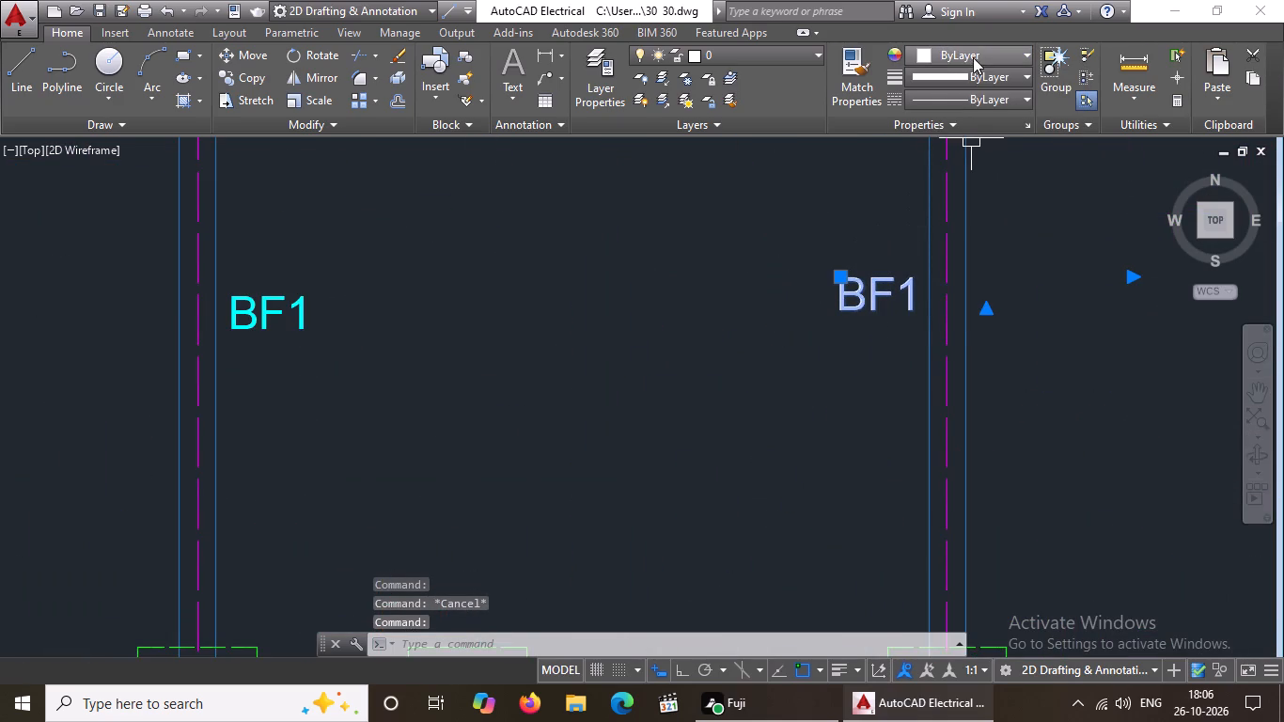
left_click(973, 56)
left_click(974, 247)
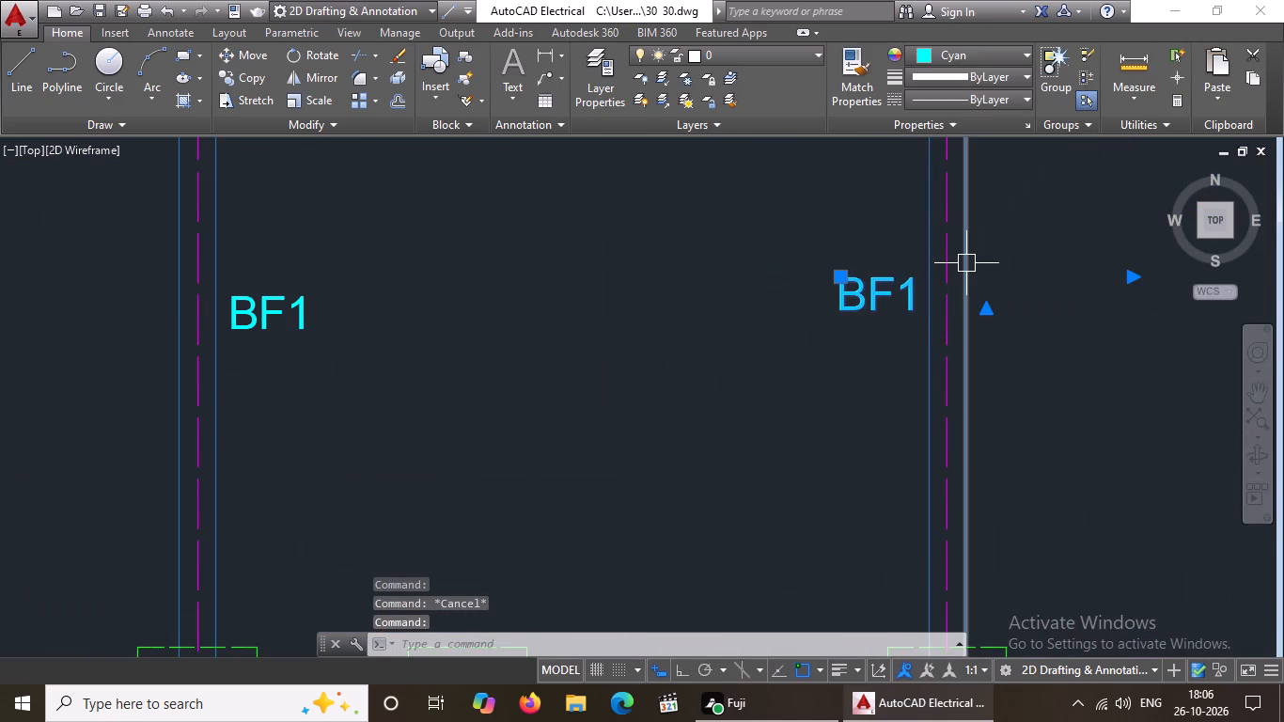
key("Escape")
Change the BF1 label of the easternmost horizontal beam in the second footing row from the north to cyan.
scroll(964, 266, "down", 5)
scroll(922, 187, "up", 3)
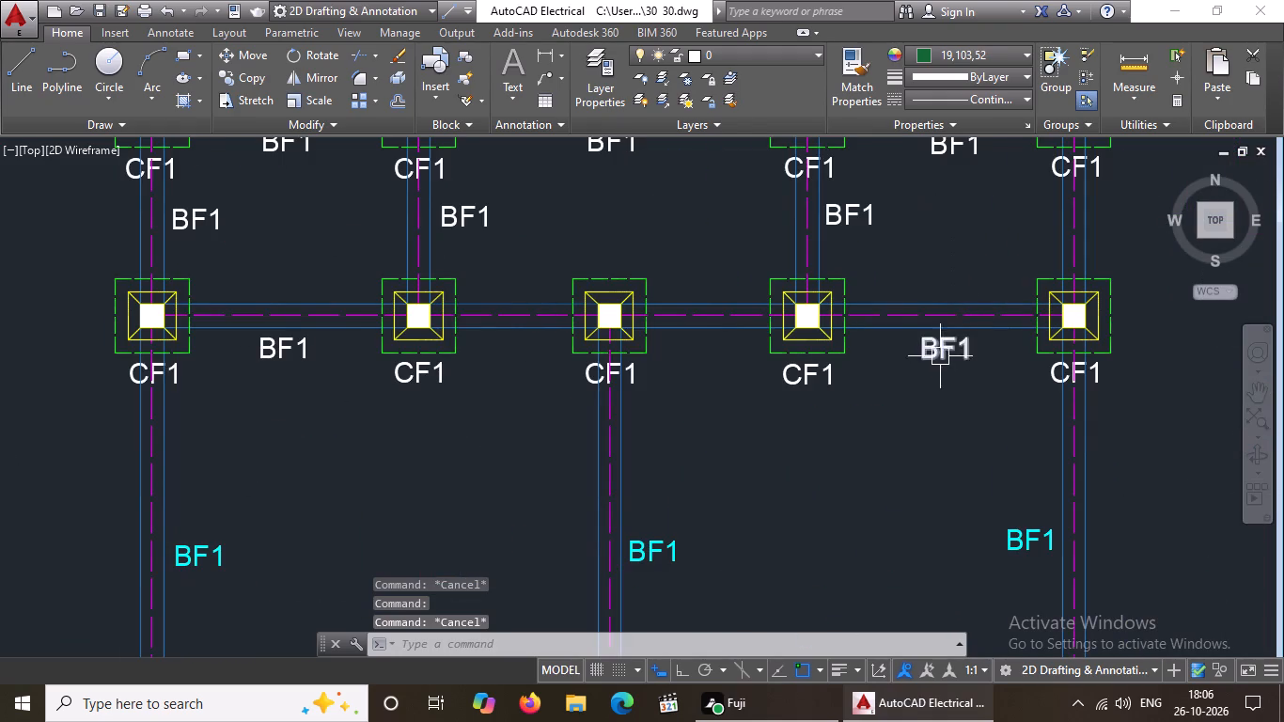
left_click(940, 346)
left_click(982, 54)
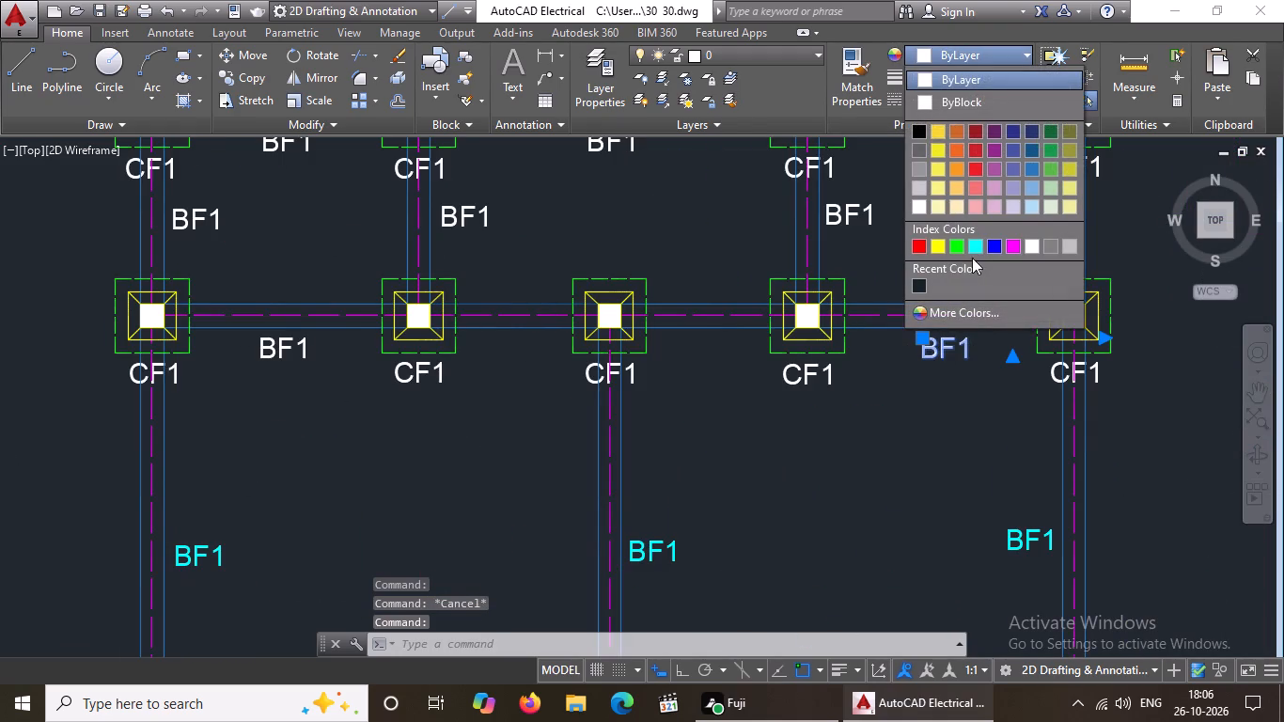
left_click(976, 243)
key("Escape")
Change the BF1 label of the westernmost horizontal beam in the second footing row from the north to cyan.
scroll(768, 353, "down", 3)
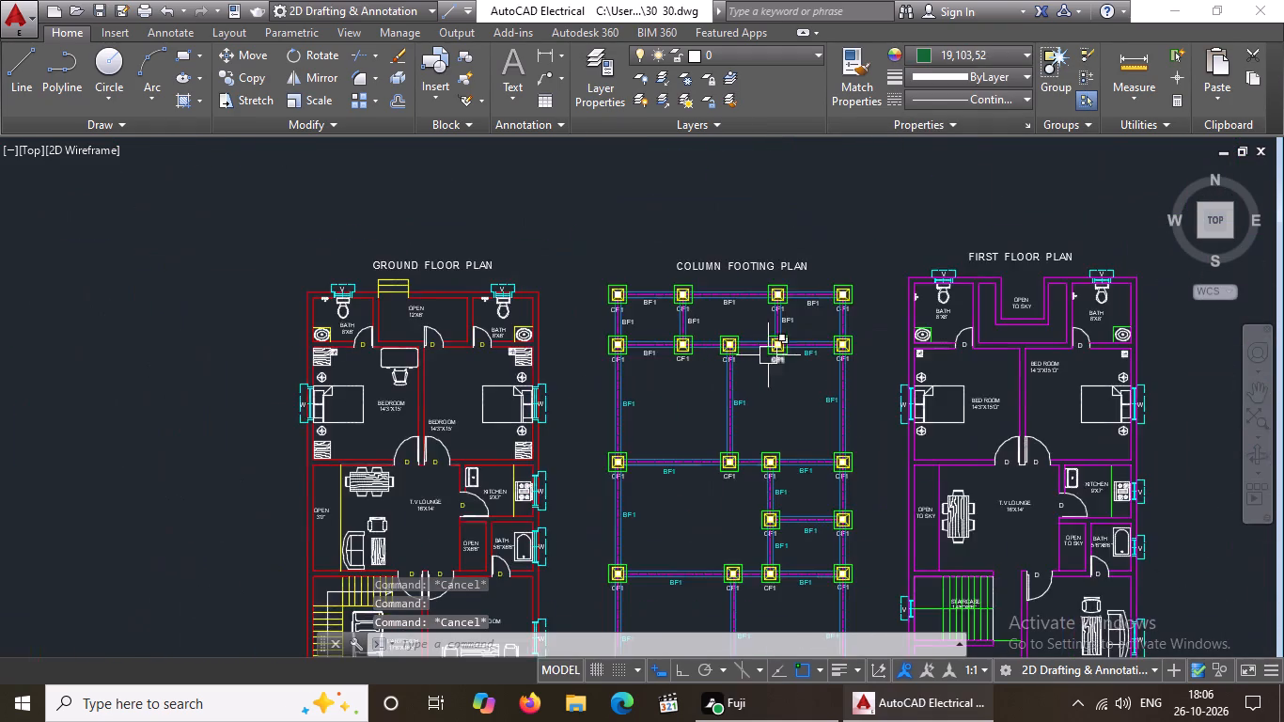
scroll(751, 353, "up", 4)
scroll(259, 405, "down", 4)
scroll(198, 424, "up", 2)
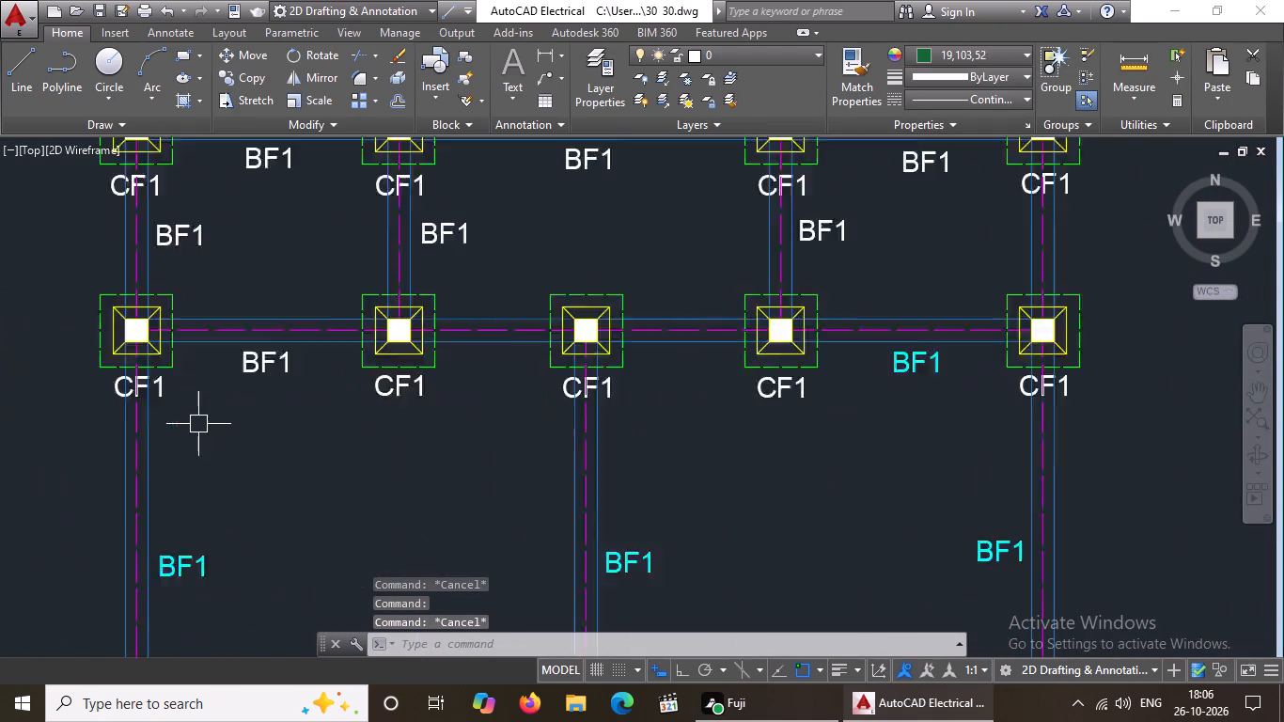
scroll(198, 424, "up", 1)
left_click(301, 336)
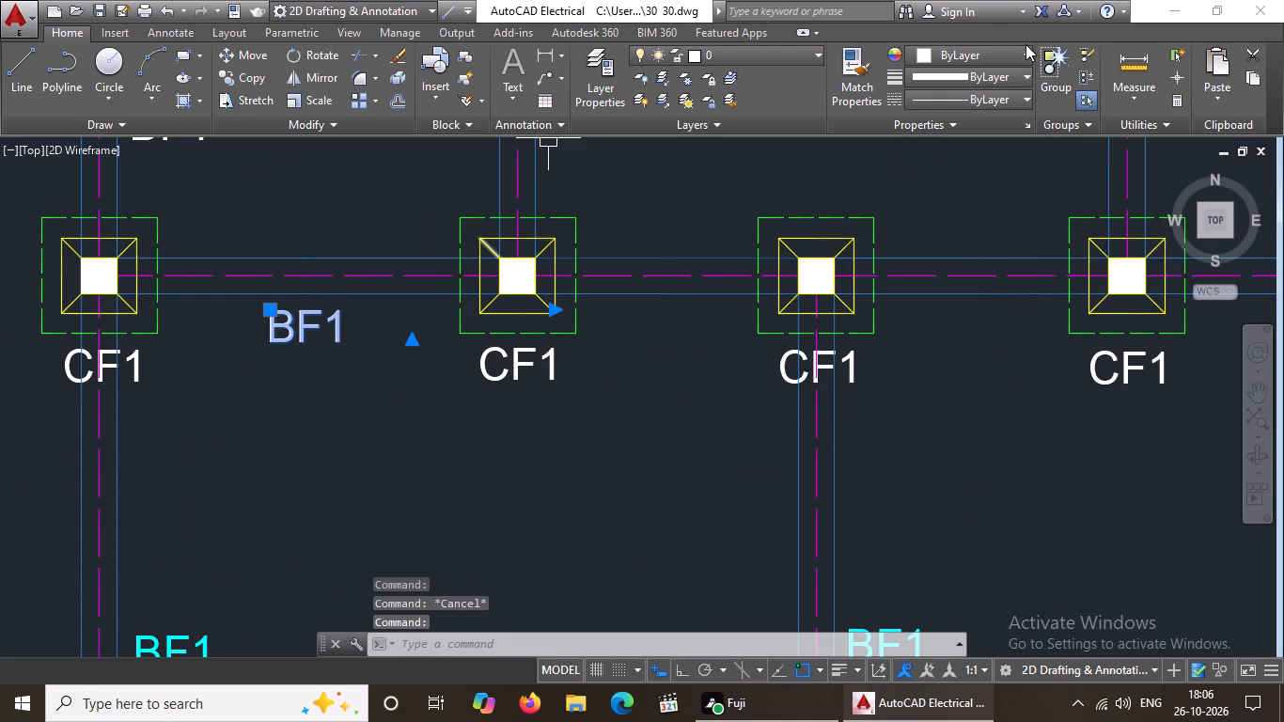
left_click(1003, 55)
left_click(974, 242)
scroll(746, 322, "down", 4)
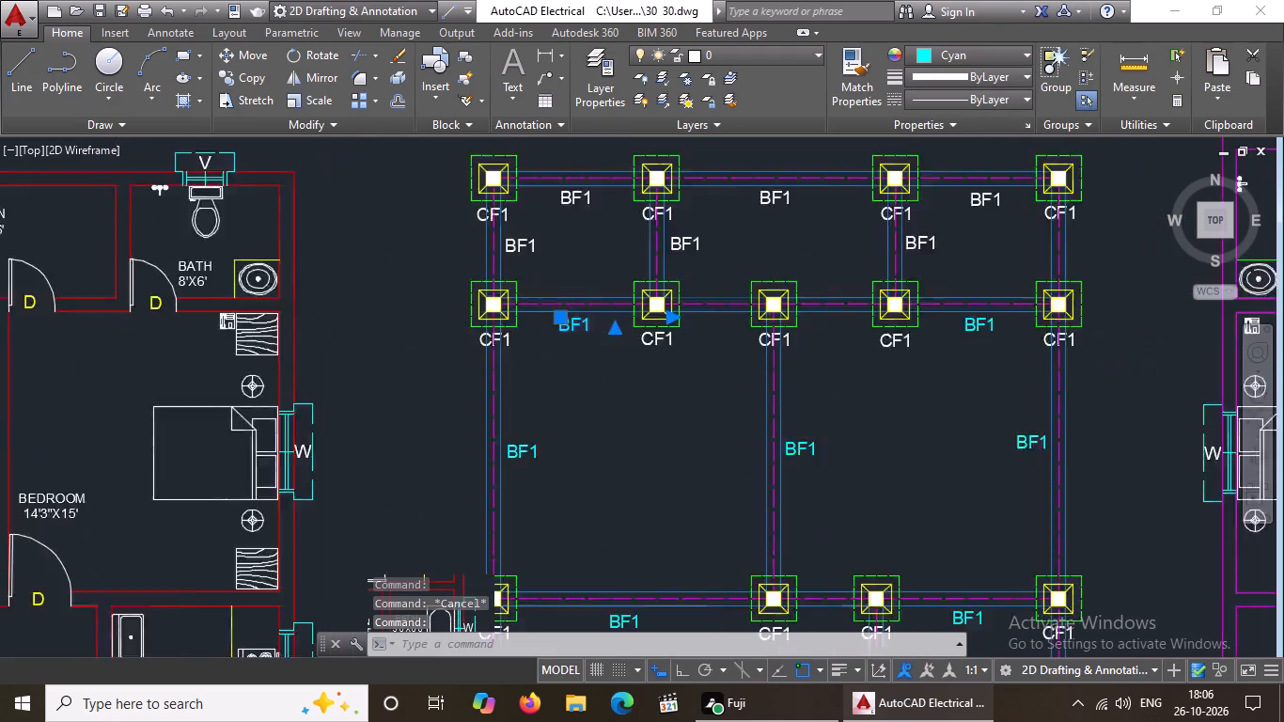
key("Escape")
Change the BF1 label of the westernmost vertical beam between the two northernmost footing rows to cyan.
scroll(643, 275, "up", 3)
left_click(475, 278)
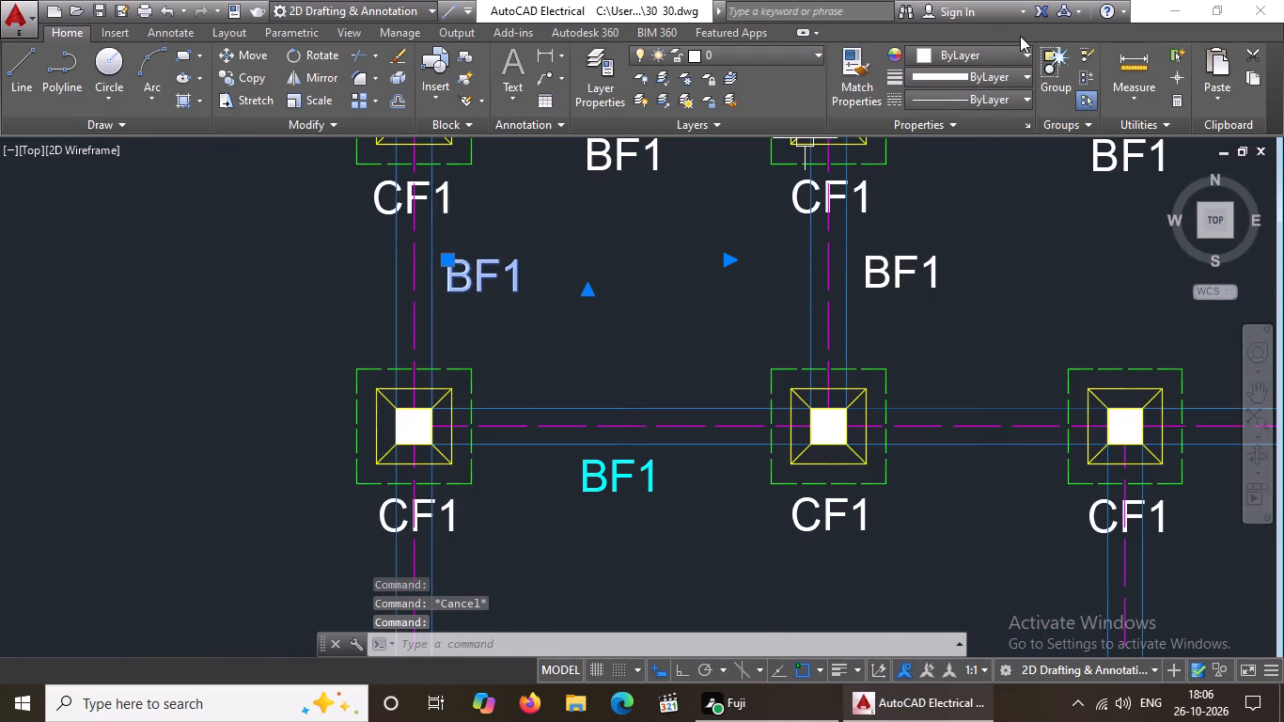
left_click(992, 50)
left_click(979, 246)
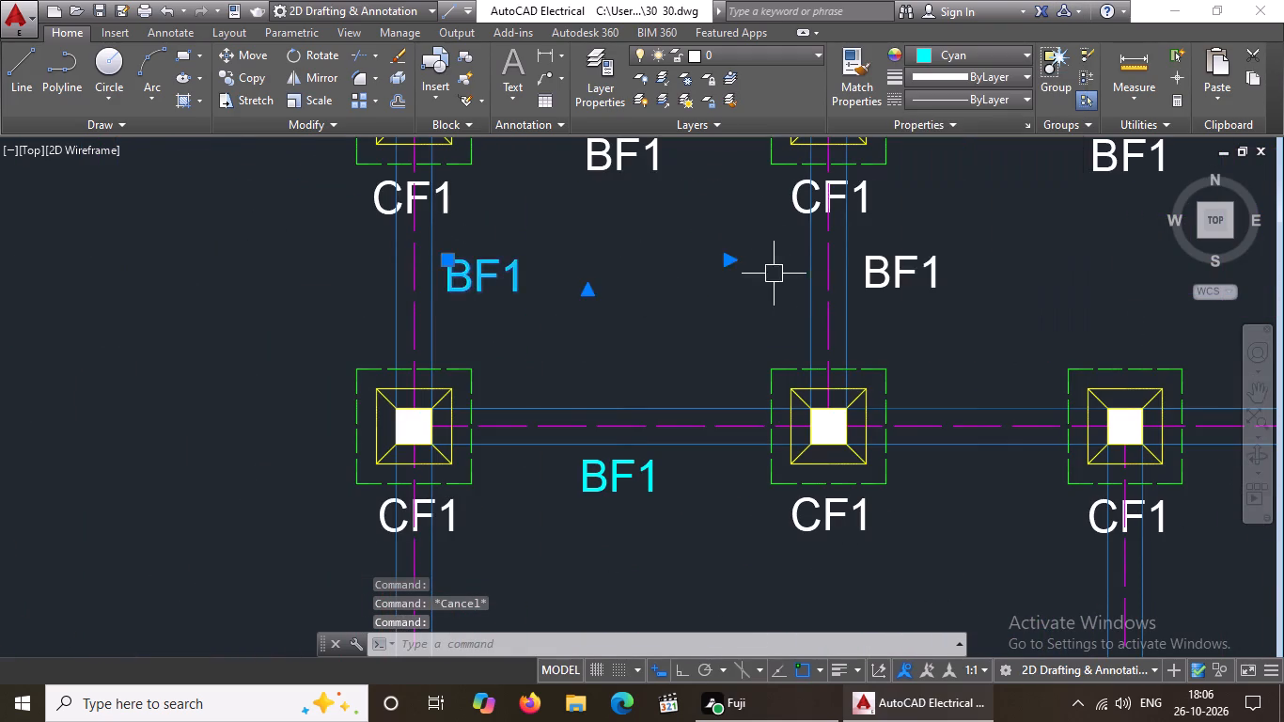
scroll(773, 274, "down", 4)
key("Escape")
Change the BF1 labels of the western and middle horizontal beams in the northernmost footing row to cyan.
scroll(737, 303, "up", 2)
left_click(777, 204)
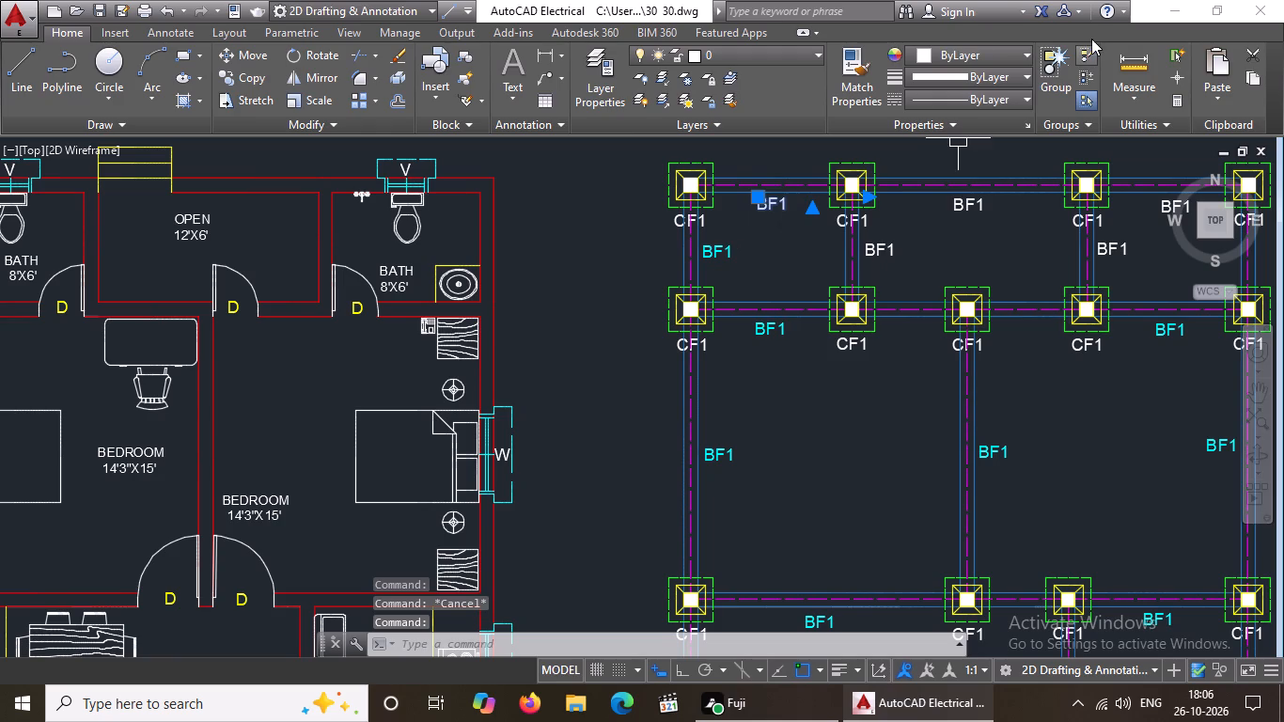
left_click(1018, 50)
left_click(973, 250)
scroll(946, 259, "down", 5)
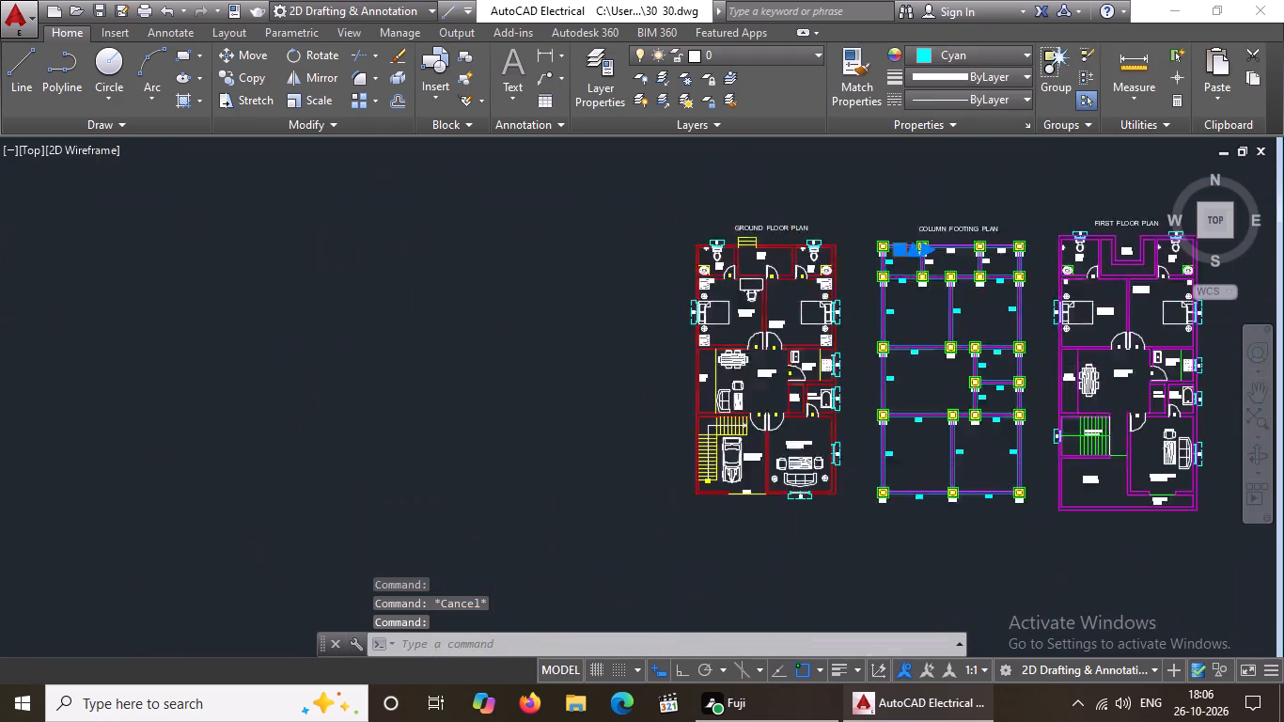
key("Escape")
scroll(969, 268, "up", 5)
left_click(728, 161)
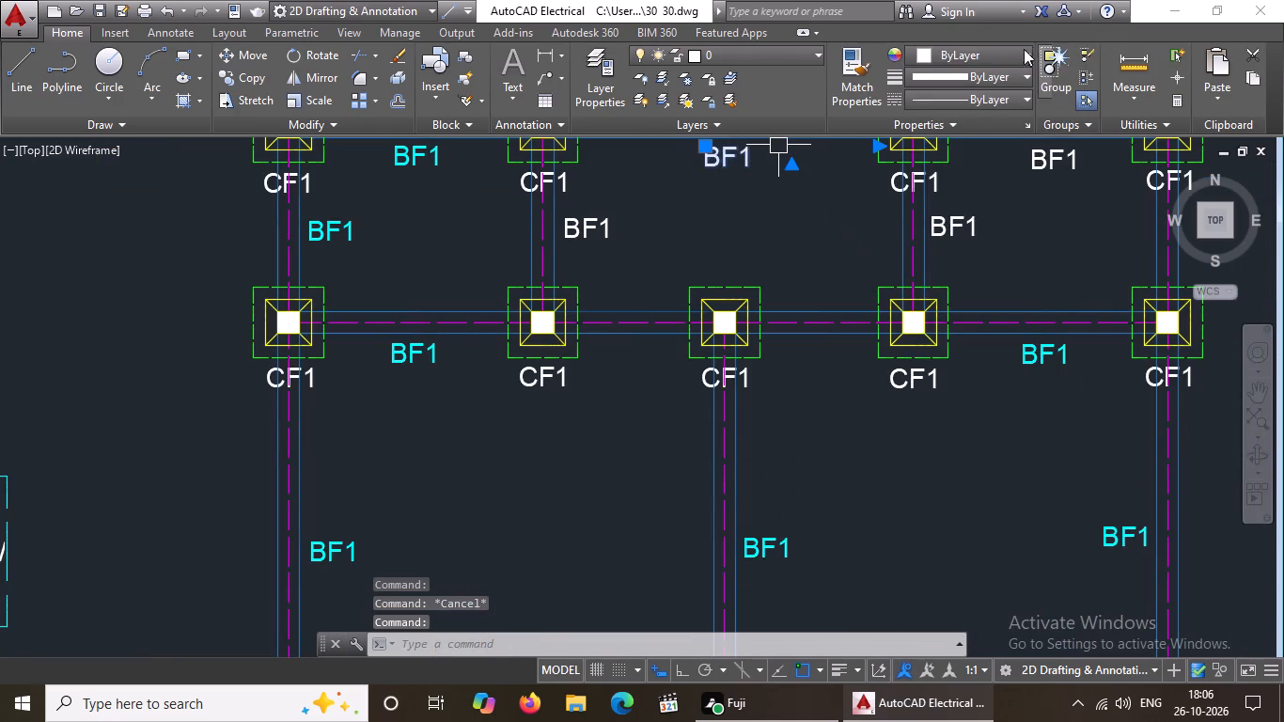
left_click(962, 50)
left_click(972, 243)
key("Escape")
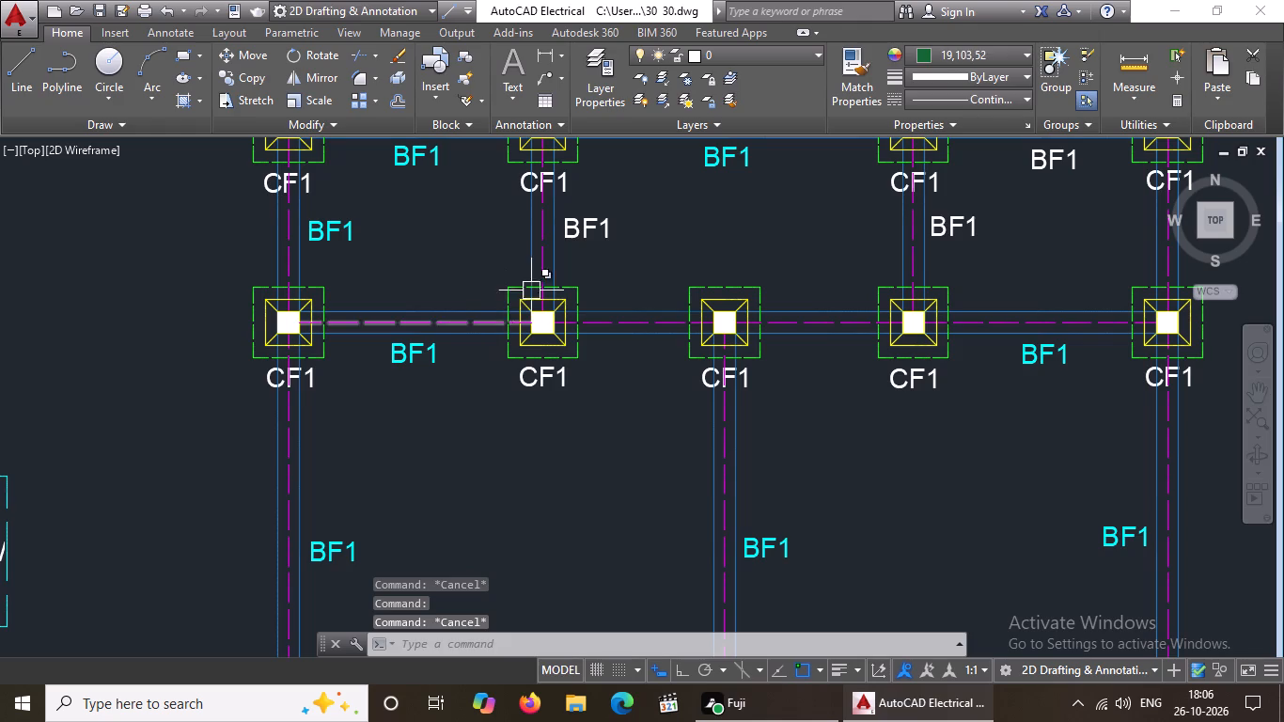
Change the BF1 label of the second vertical beam from the west between the two northernmost footing rows to cyan.
left_click(597, 236)
left_click(964, 57)
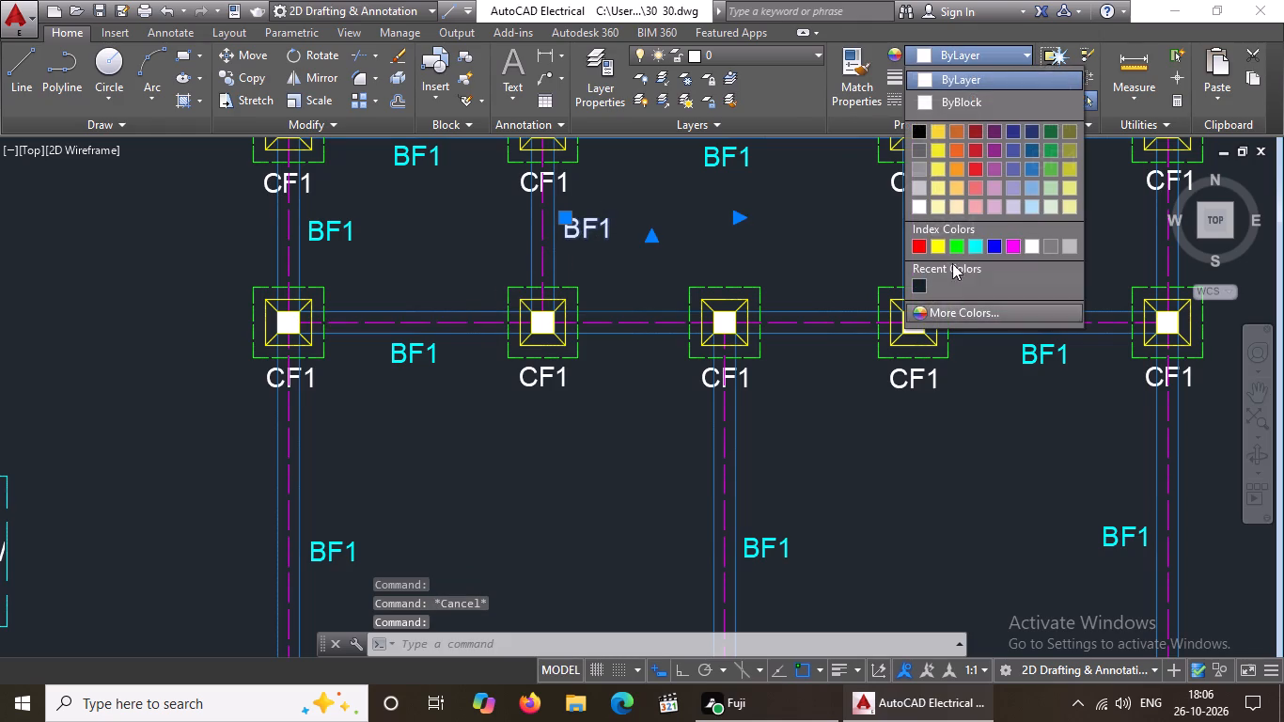
left_click(977, 246)
scroll(635, 409, "down", 6)
key("Escape")
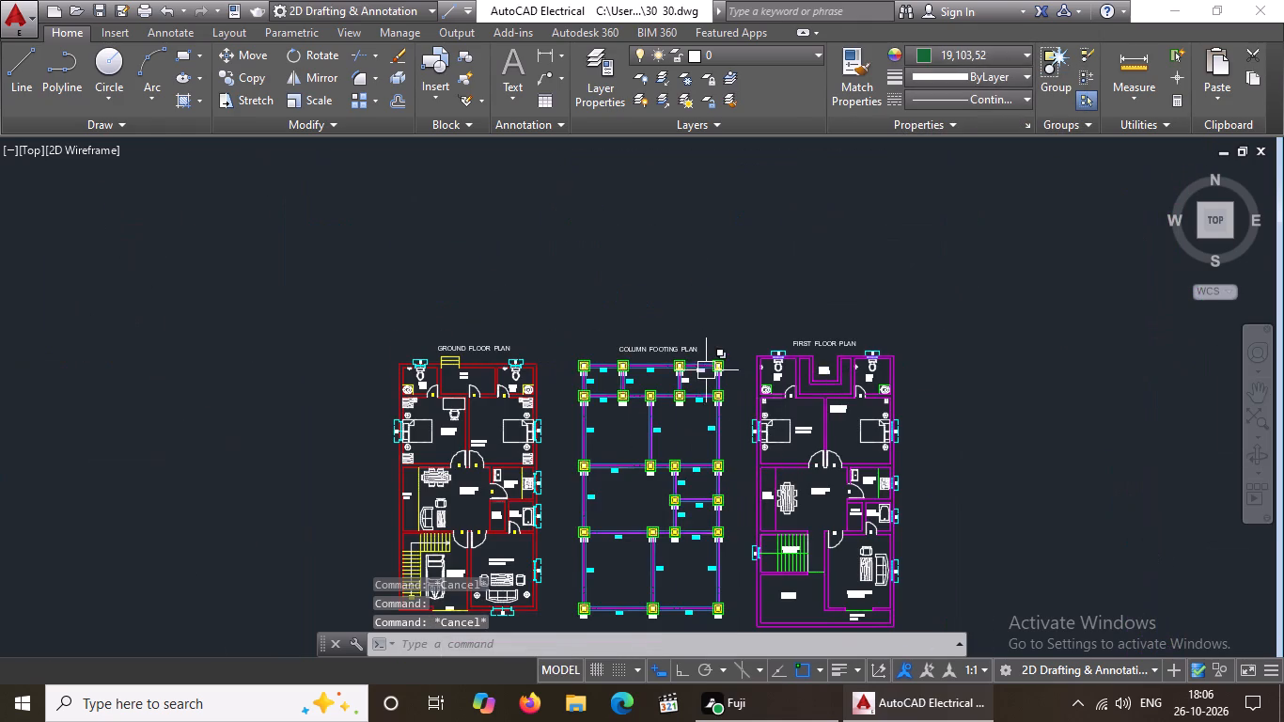
Change the BF1 label of the easternmost horizontal beam in the northernmost footing row to cyan.
scroll(706, 370, "up", 4)
left_click(697, 365)
left_click(954, 46)
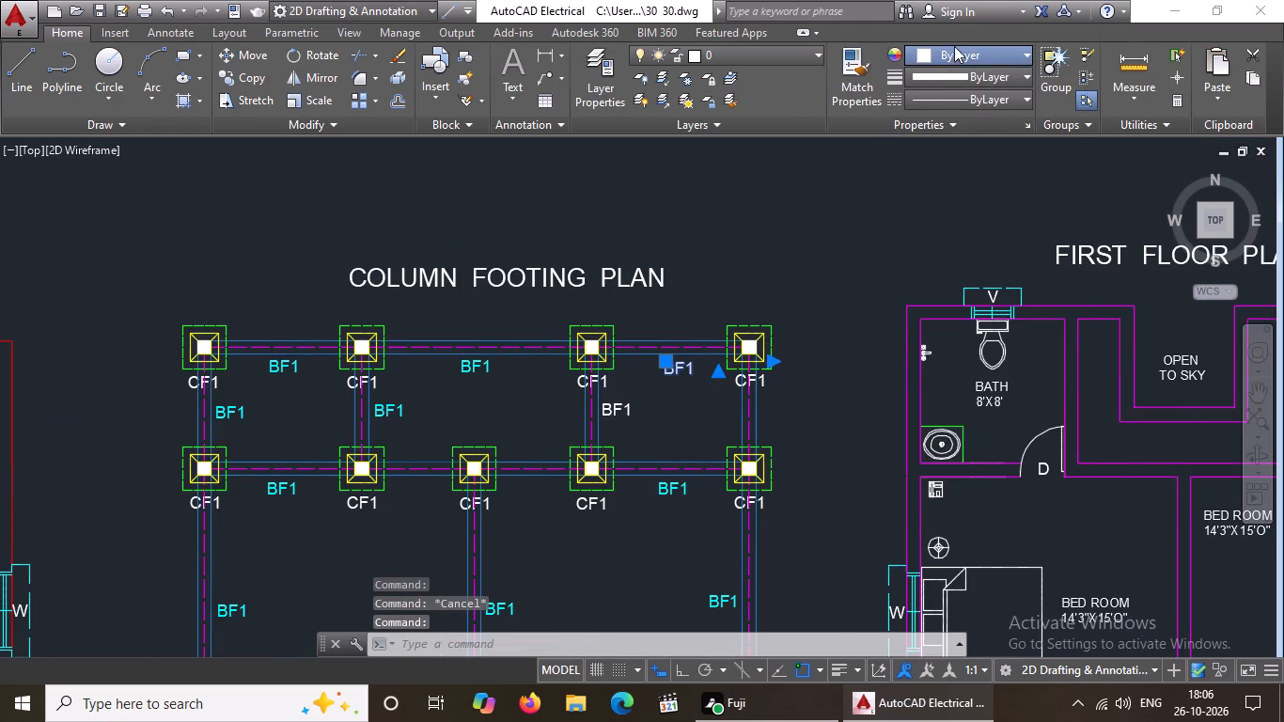
left_click(976, 246)
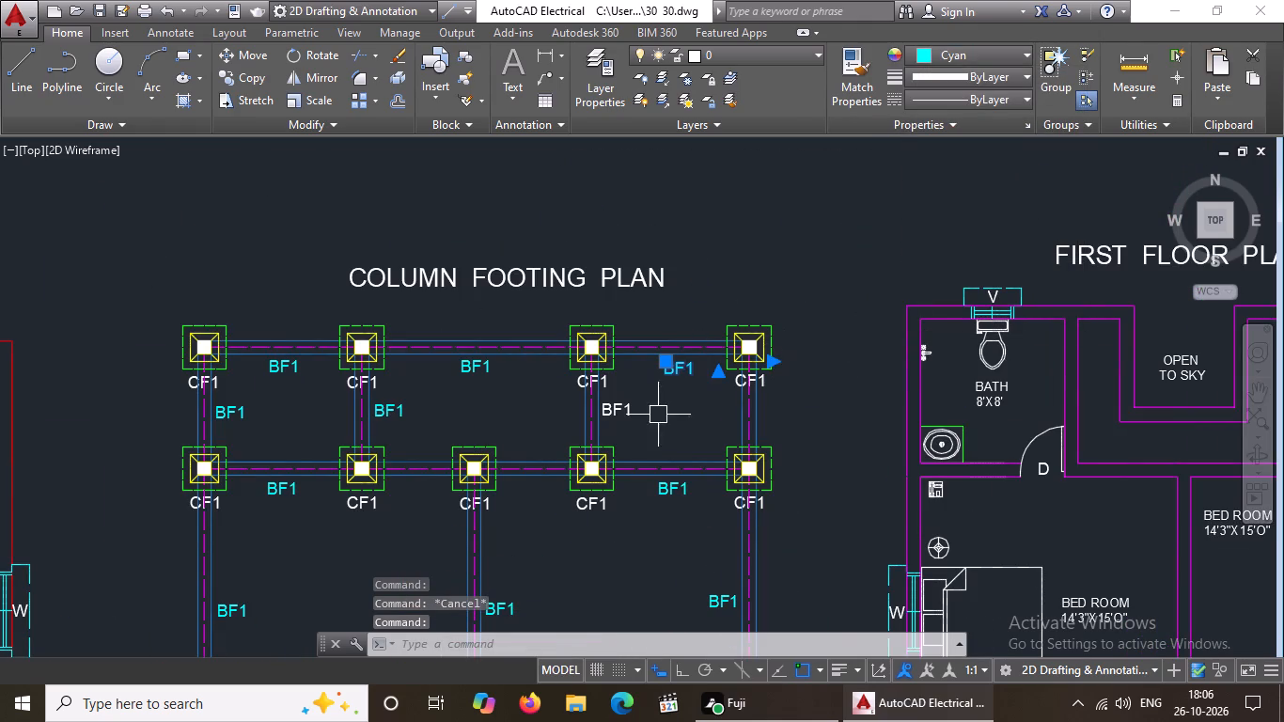
Change the BF1 label of the inner eastern vertical beam between the two northernmost footing rows to cyan.
left_click(619, 419)
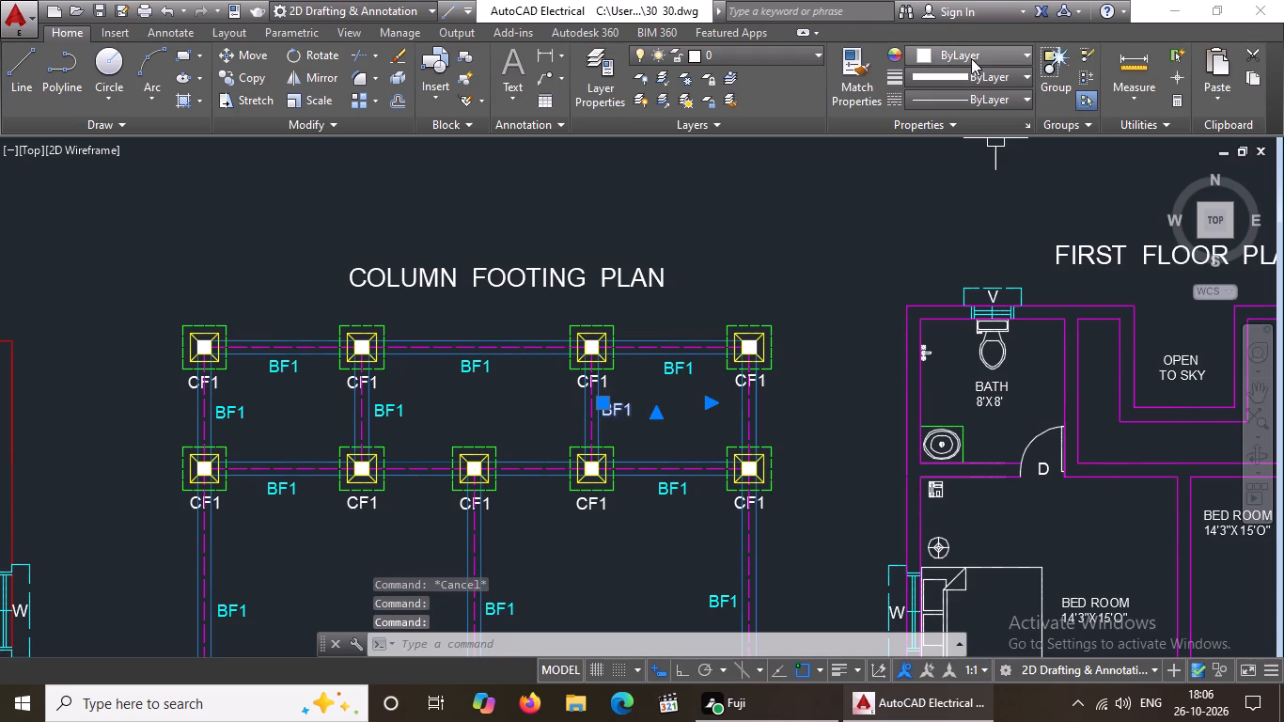
left_click(971, 58)
left_click(973, 251)
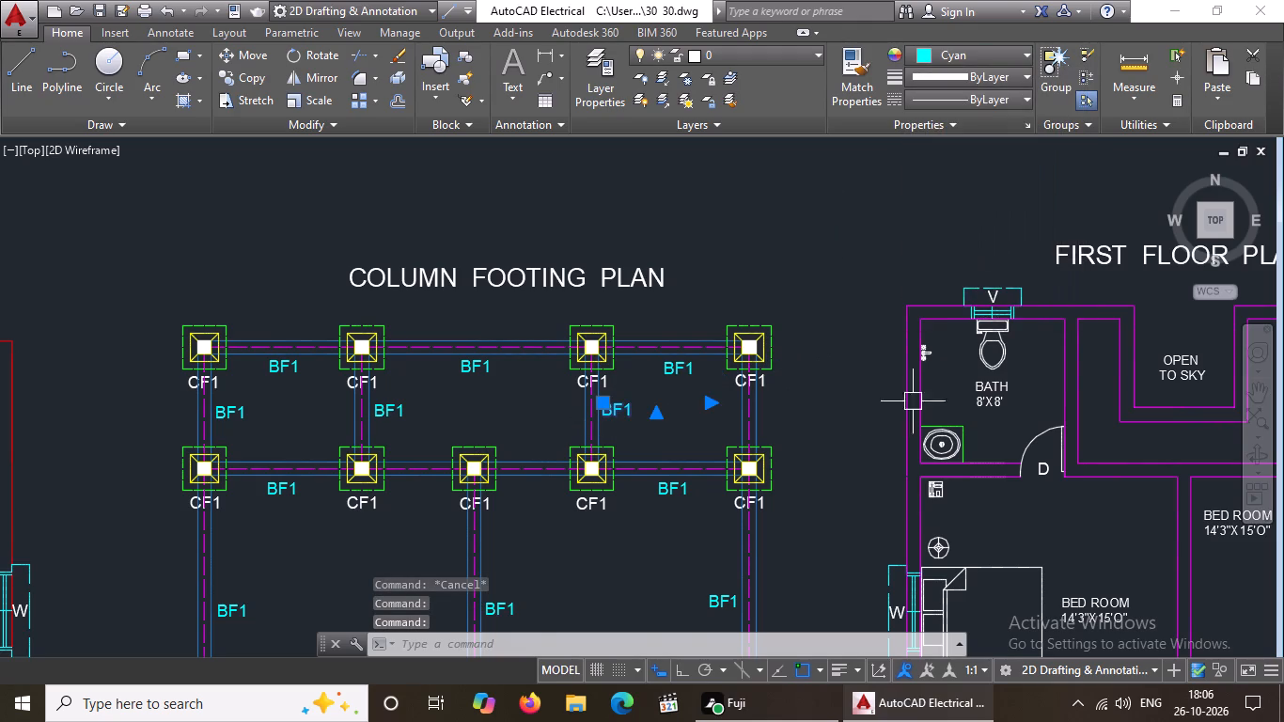
scroll(750, 381, "down", 2)
scroll(685, 433, "up", 3)
key("Escape")
Review the column footing plan's beam labels alongside the ground and first floor plans.
scroll(804, 378, "down", 5)
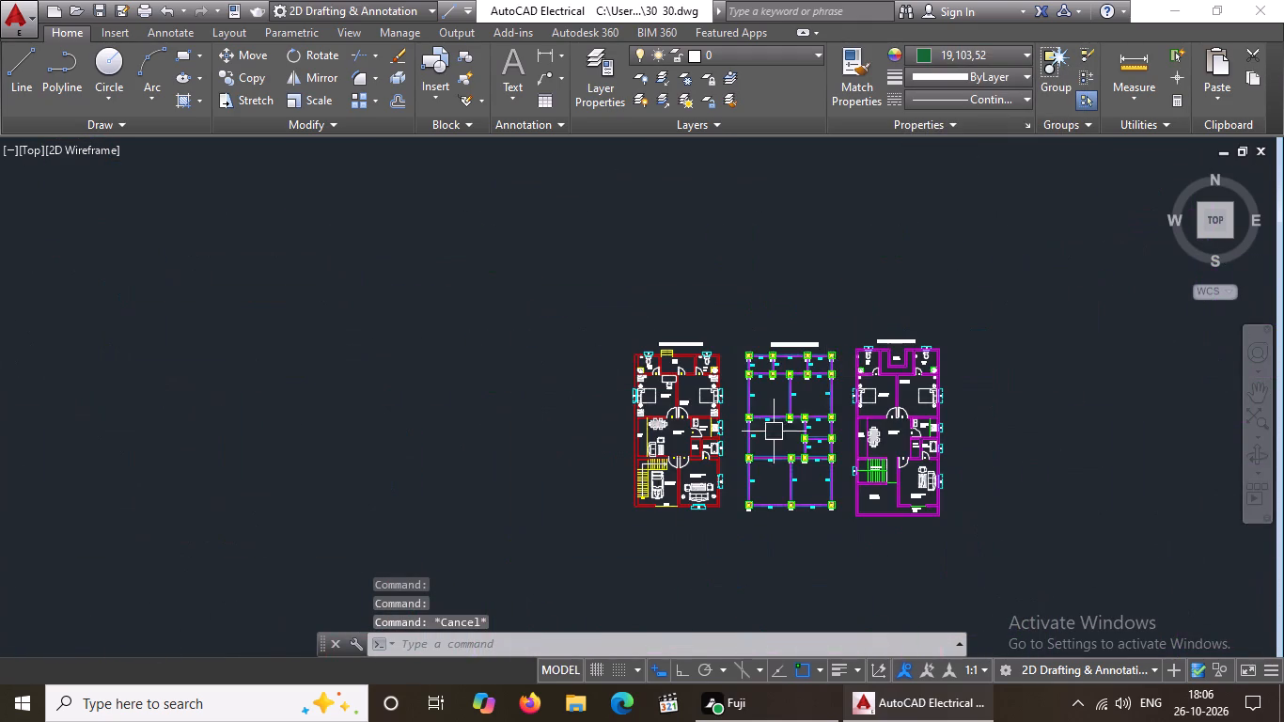
scroll(806, 413, "up", 3)
scroll(807, 400, "down", 5)
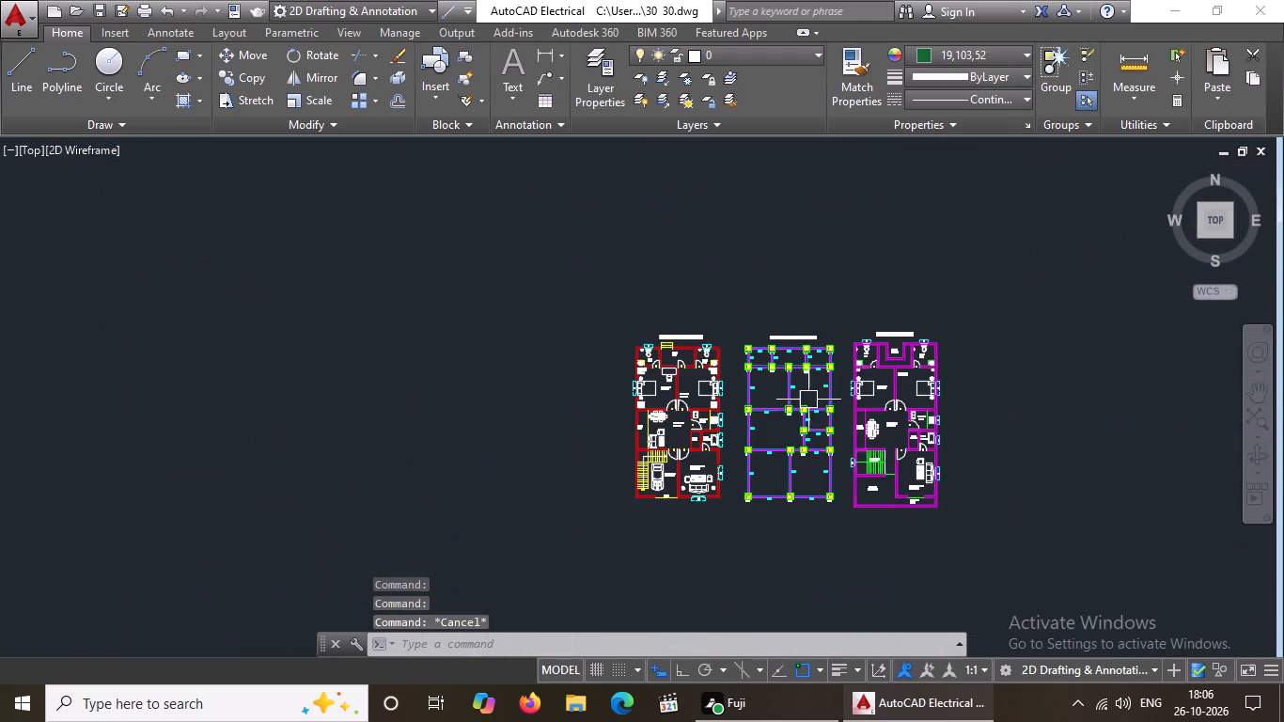
scroll(774, 510, "up", 2)
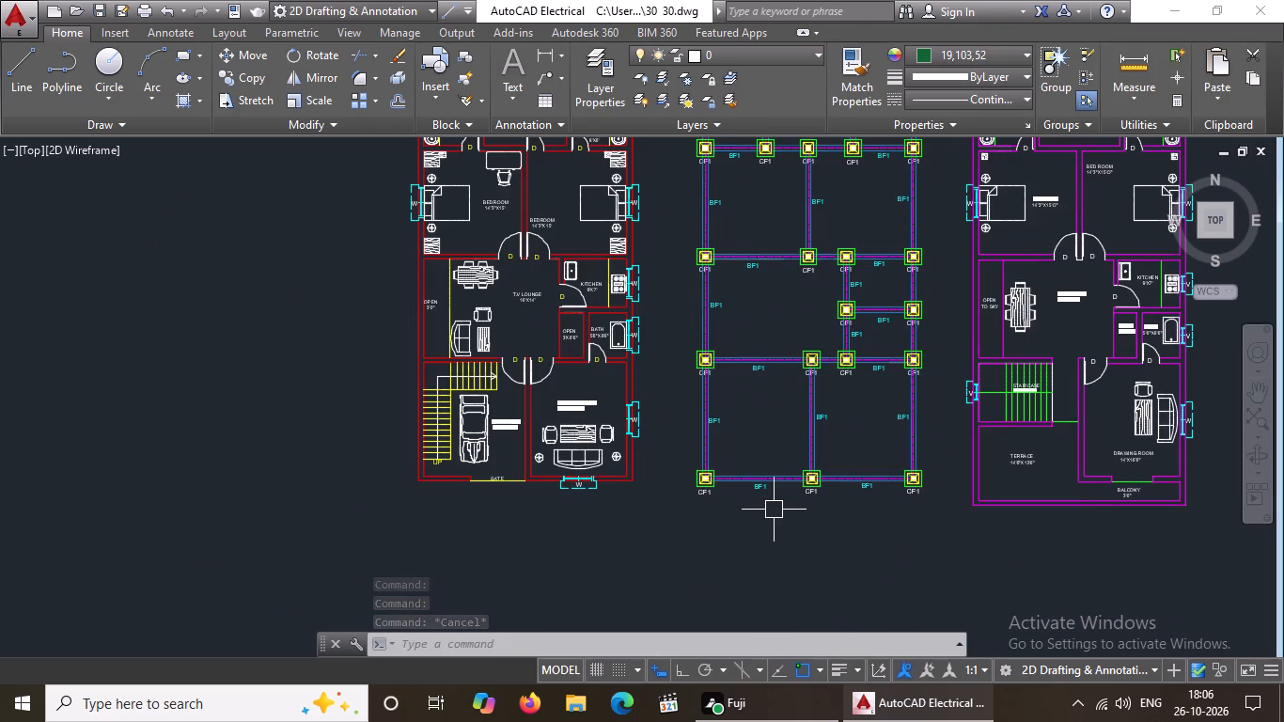
scroll(677, 391, "up", 1)
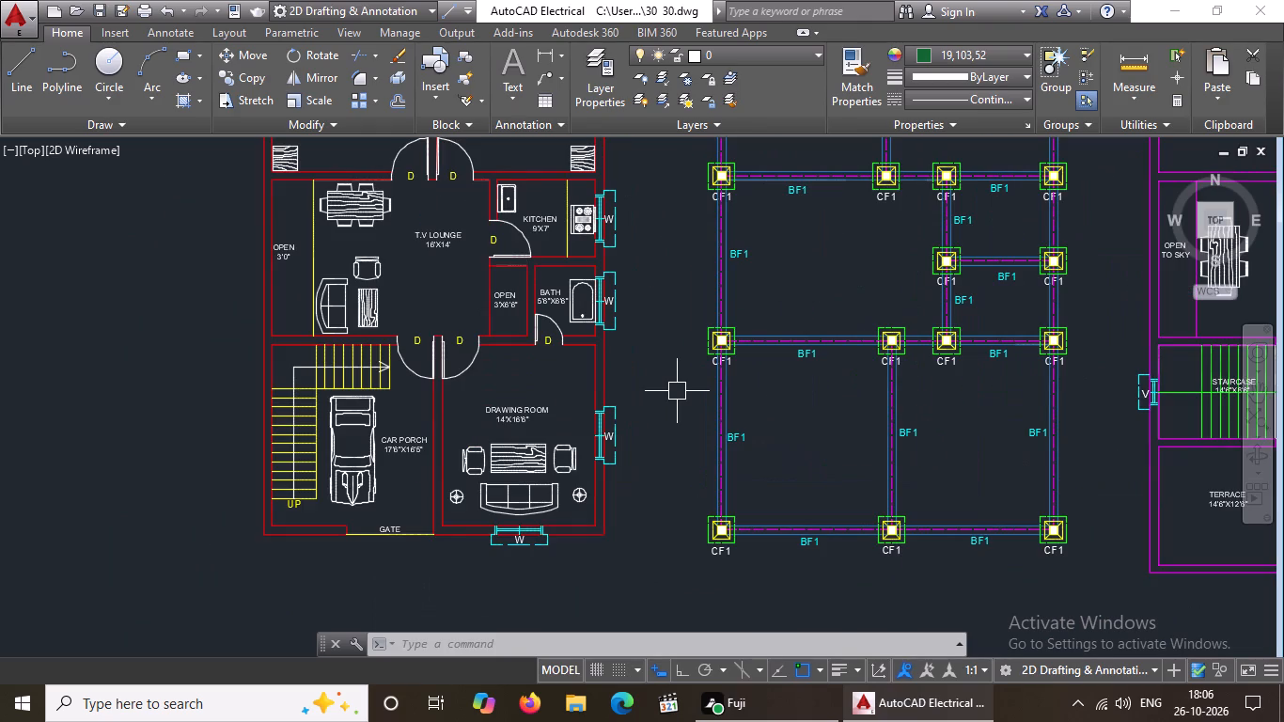
key("Escape")
scroll(448, 447, "up", 1)
scroll(448, 447, "down", 3)
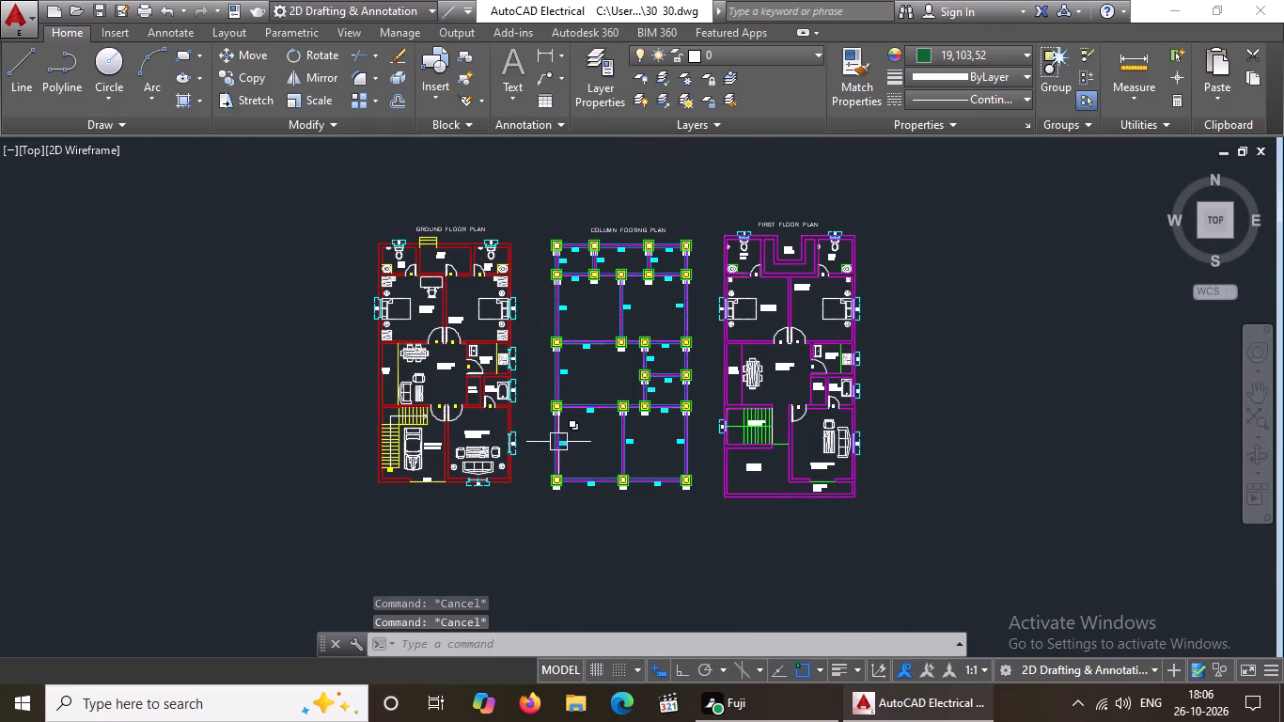
scroll(420, 445, "up", 2)
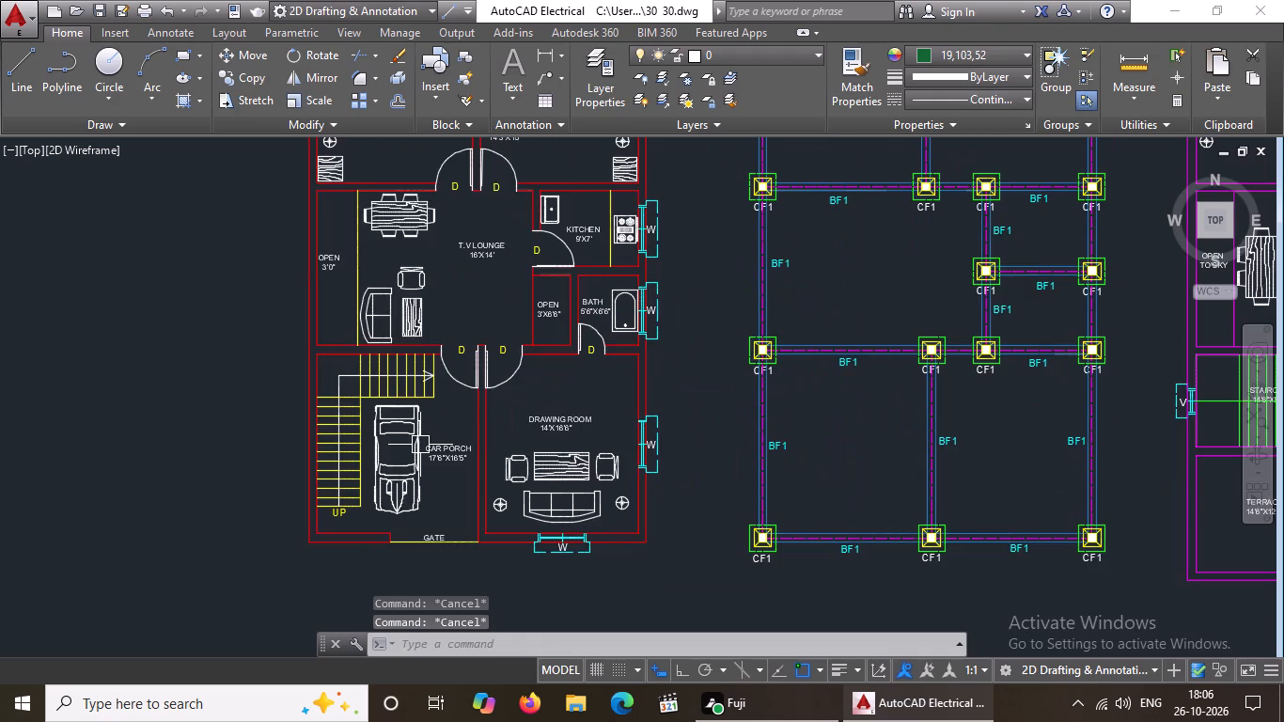
scroll(428, 443, "up", 1)
scroll(430, 442, "down", 2)
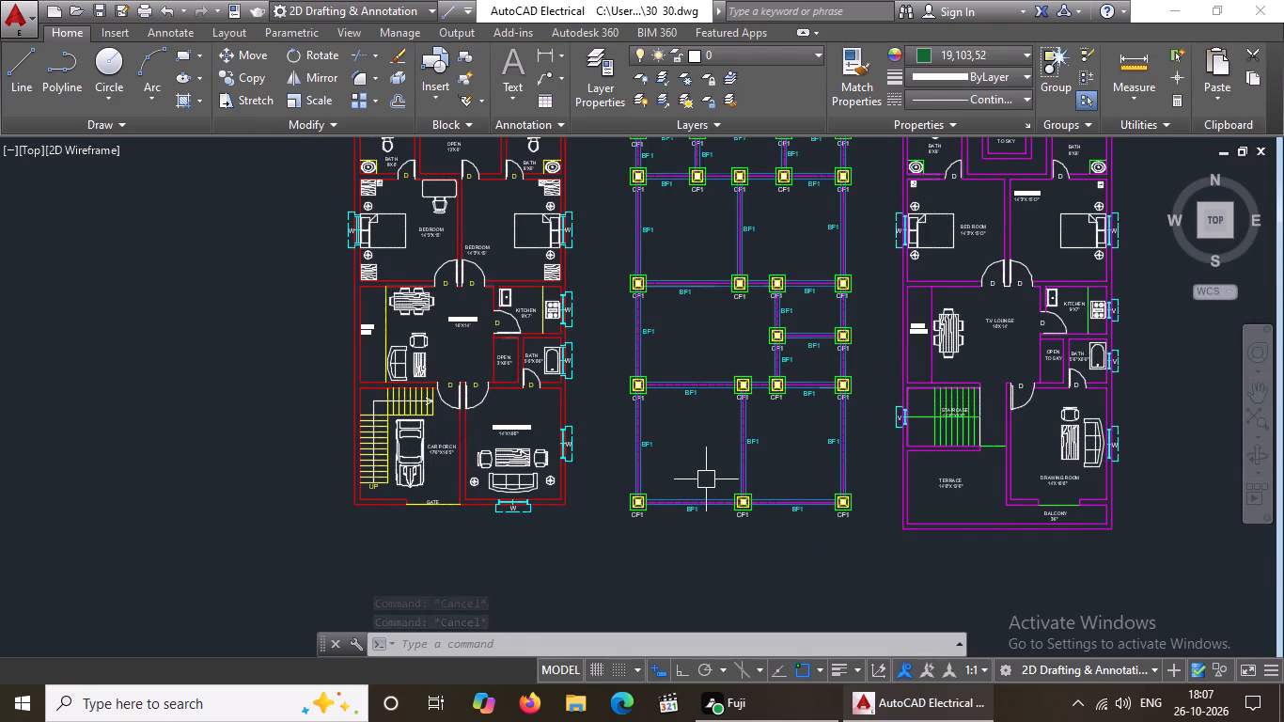
middle_click_drag(706, 479, 678, 498)
middle_click_drag(645, 524, 528, 578)
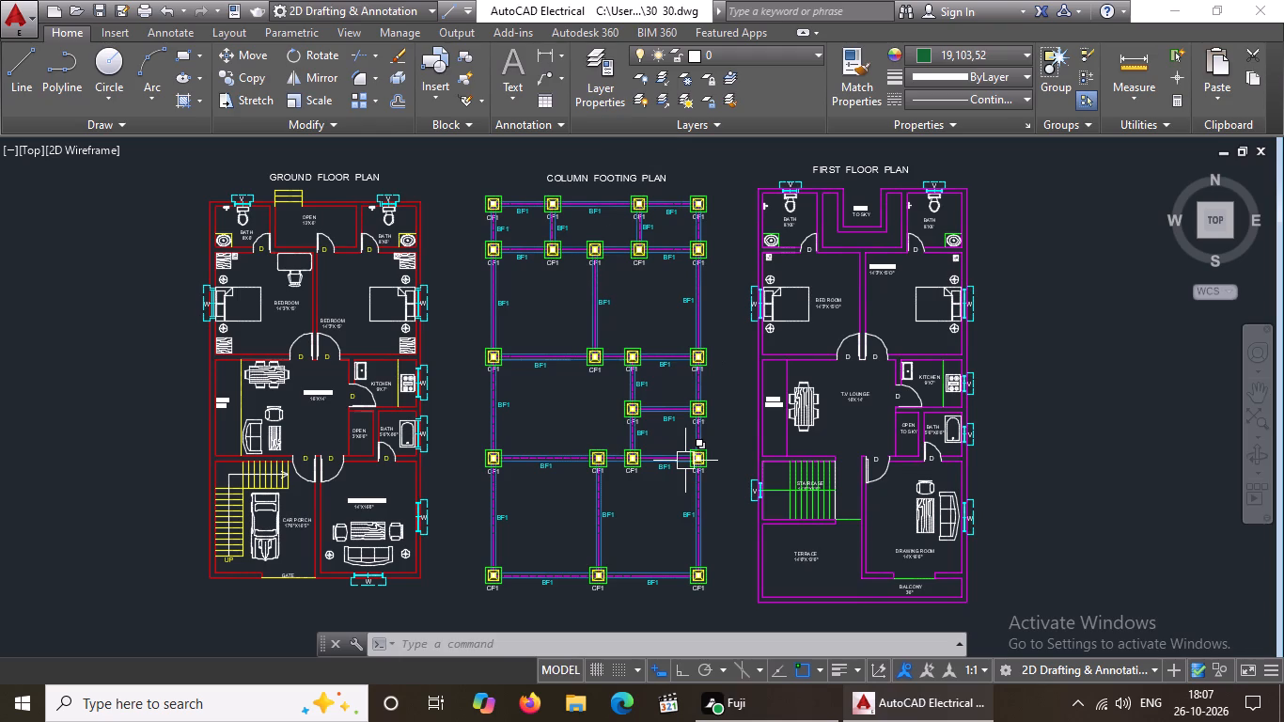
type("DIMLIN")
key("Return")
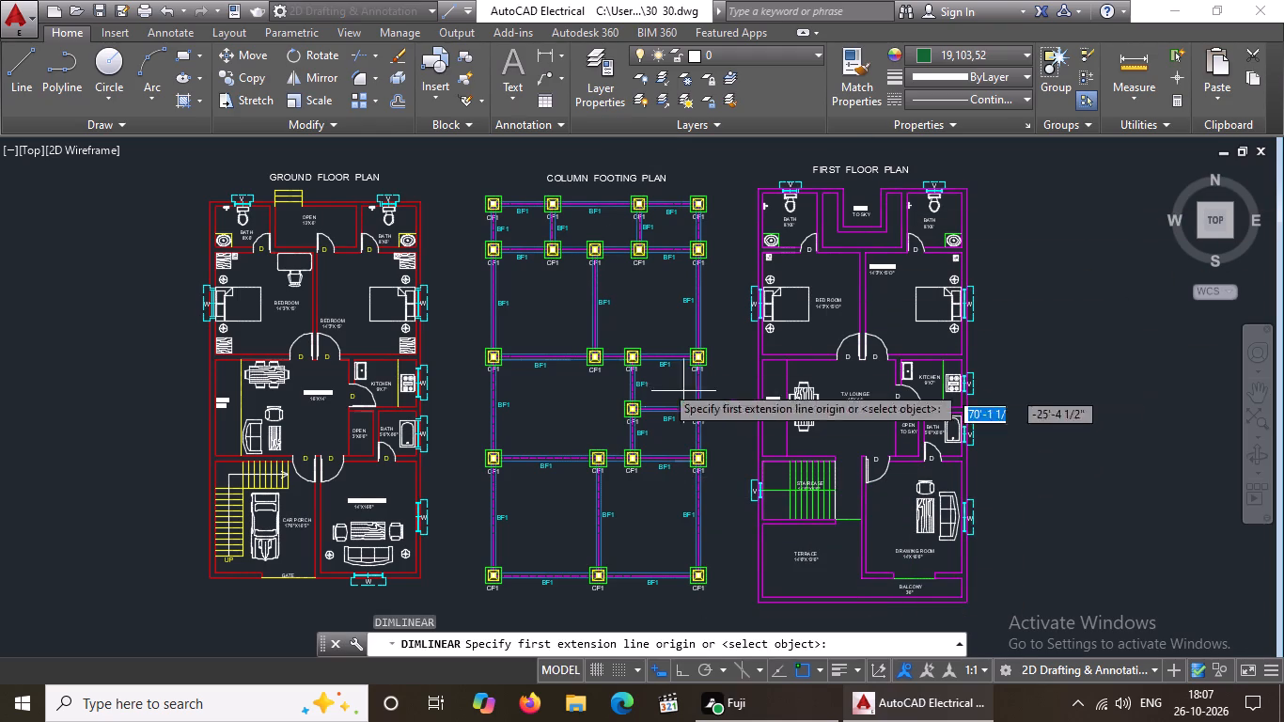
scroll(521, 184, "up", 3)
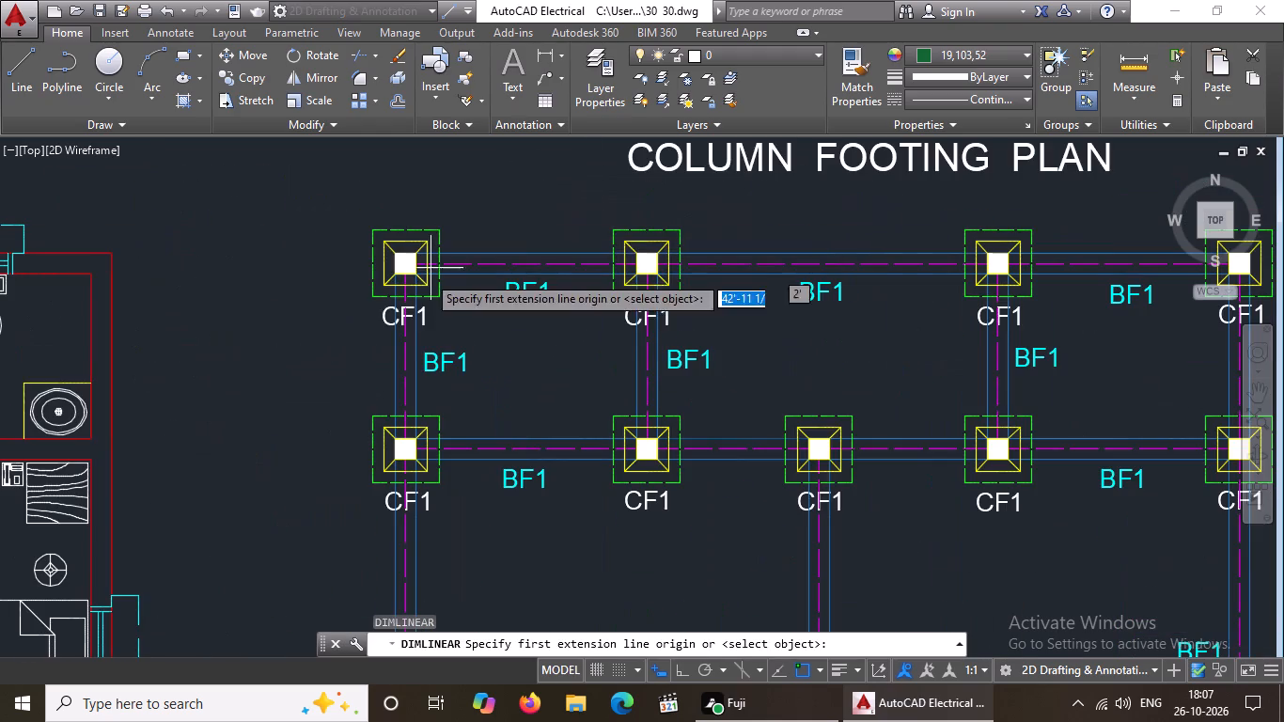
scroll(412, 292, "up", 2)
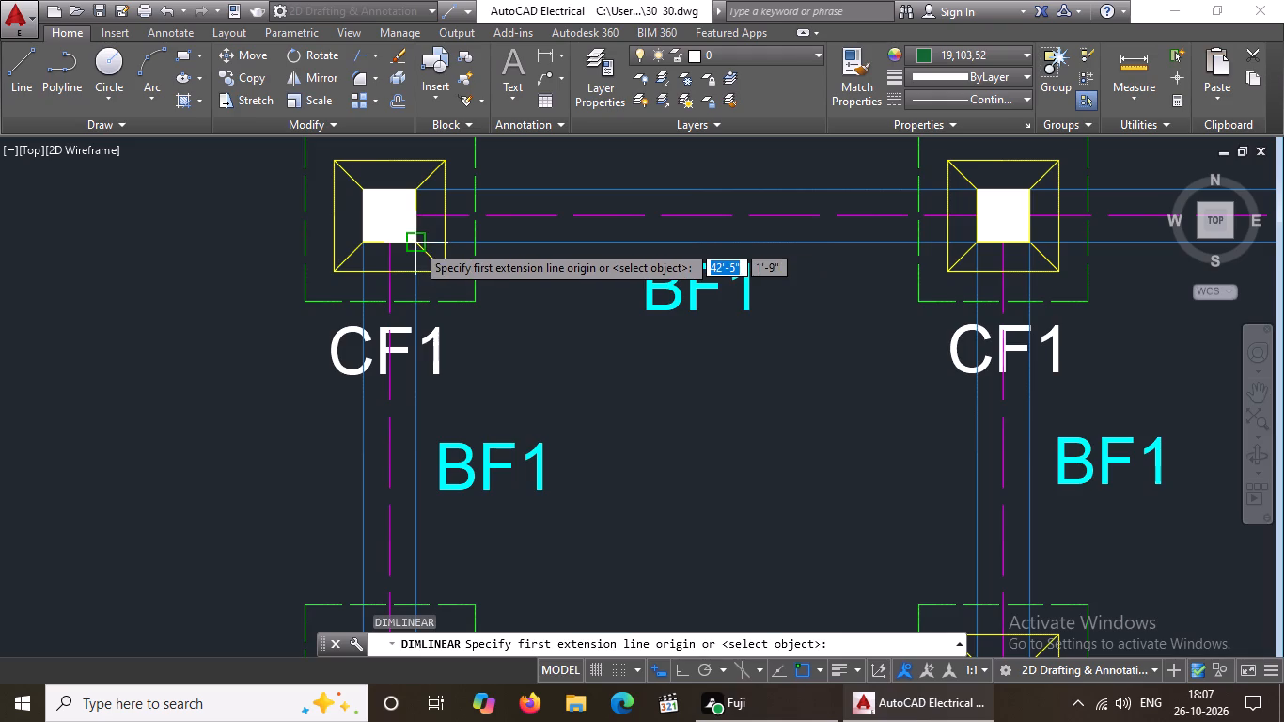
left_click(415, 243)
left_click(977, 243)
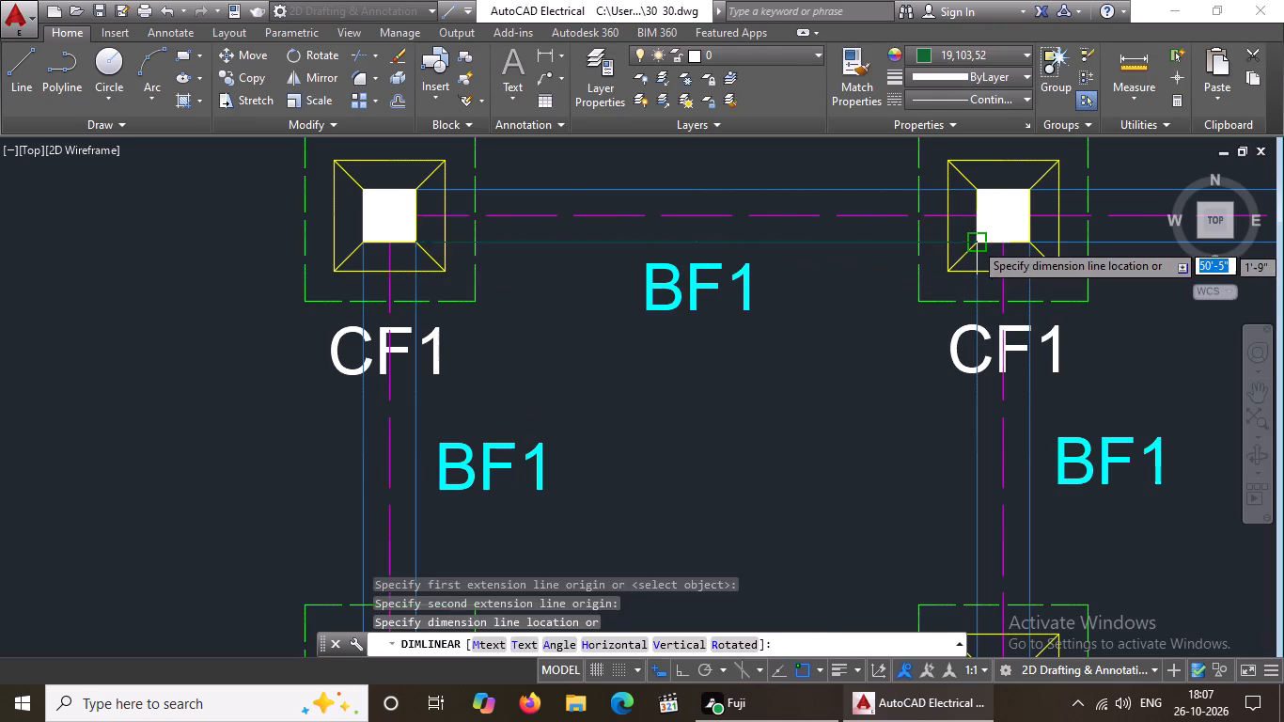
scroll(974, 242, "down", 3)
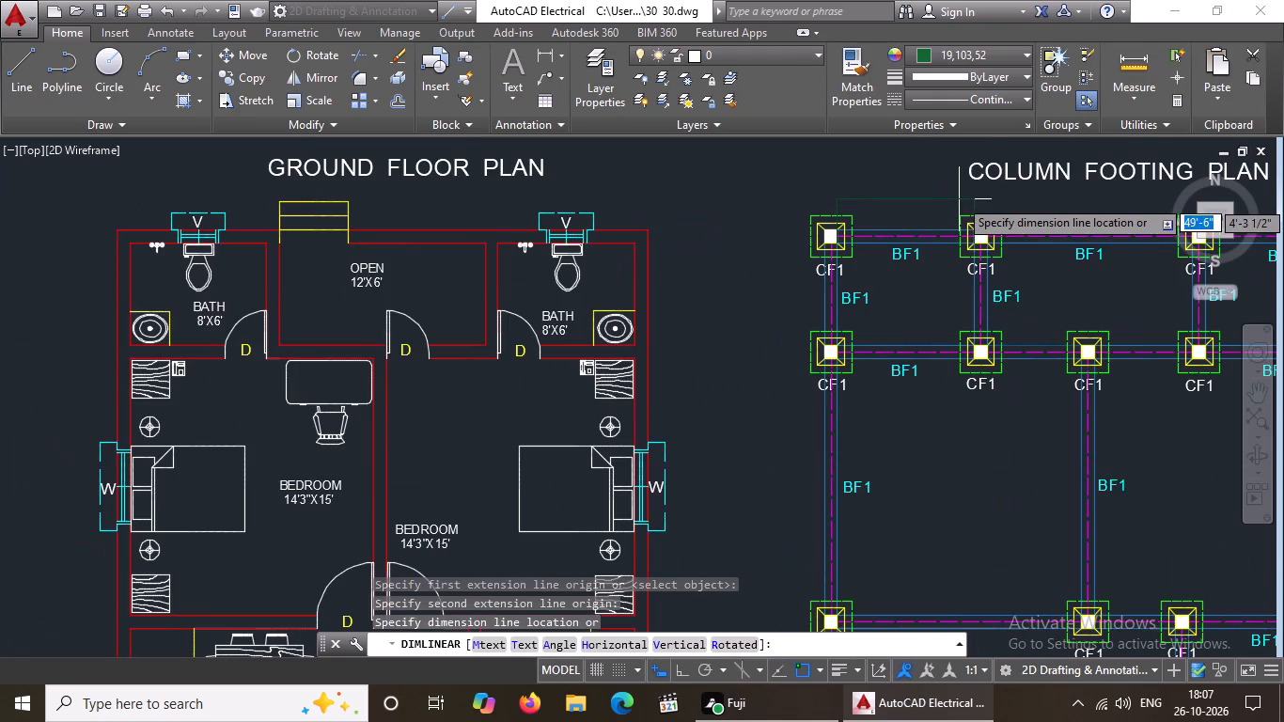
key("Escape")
Set the current object colour for new objects to ByBlock.
left_click(1027, 51)
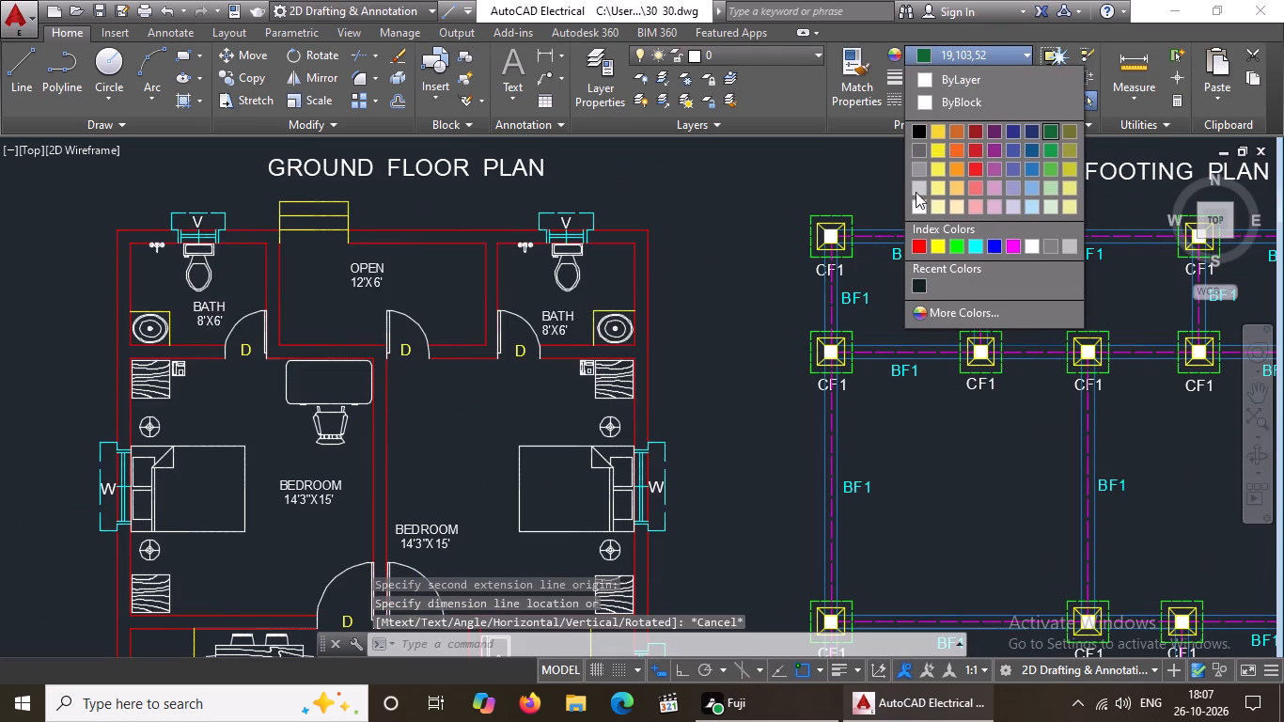
left_click(944, 90)
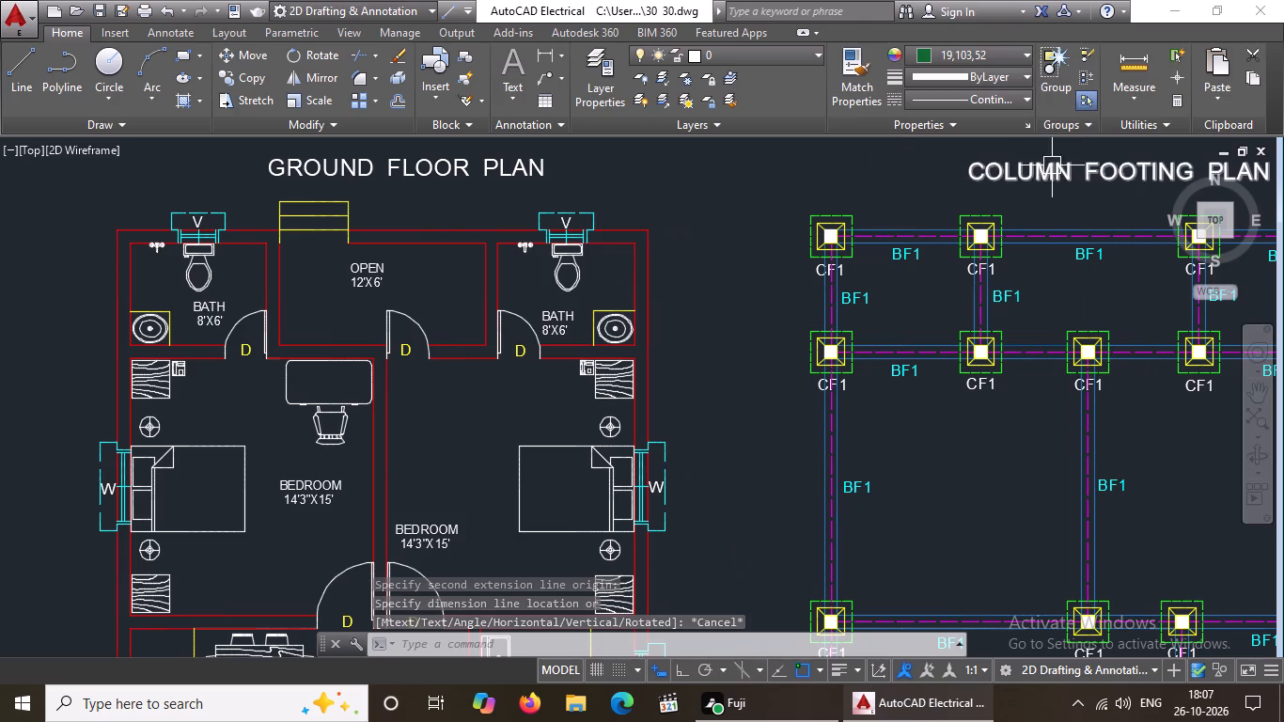
left_click(1016, 55)
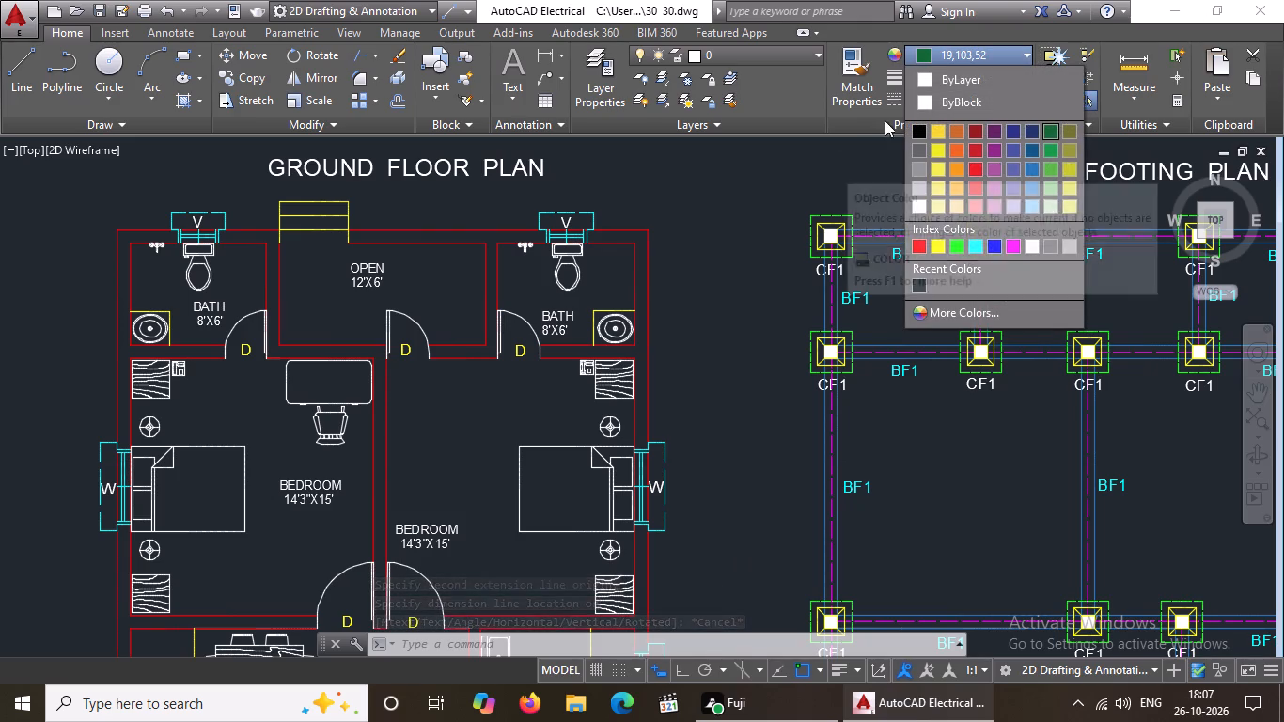
left_click(944, 98)
key("Escape")
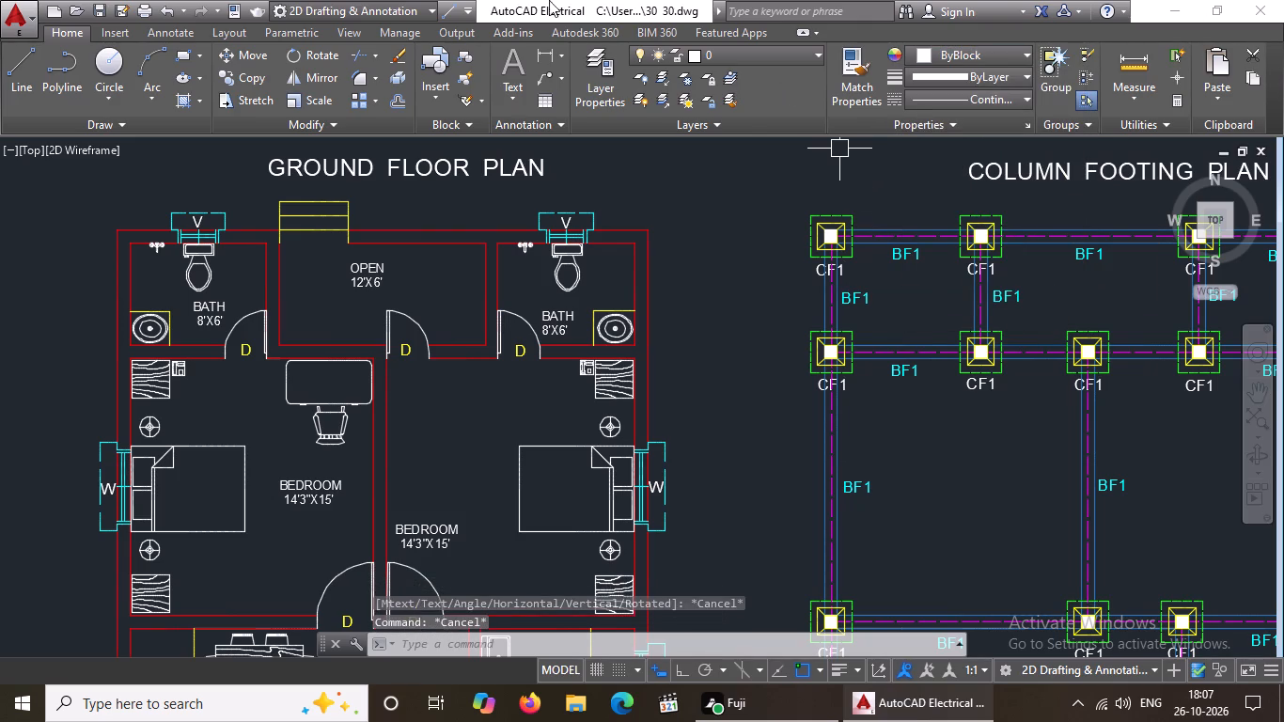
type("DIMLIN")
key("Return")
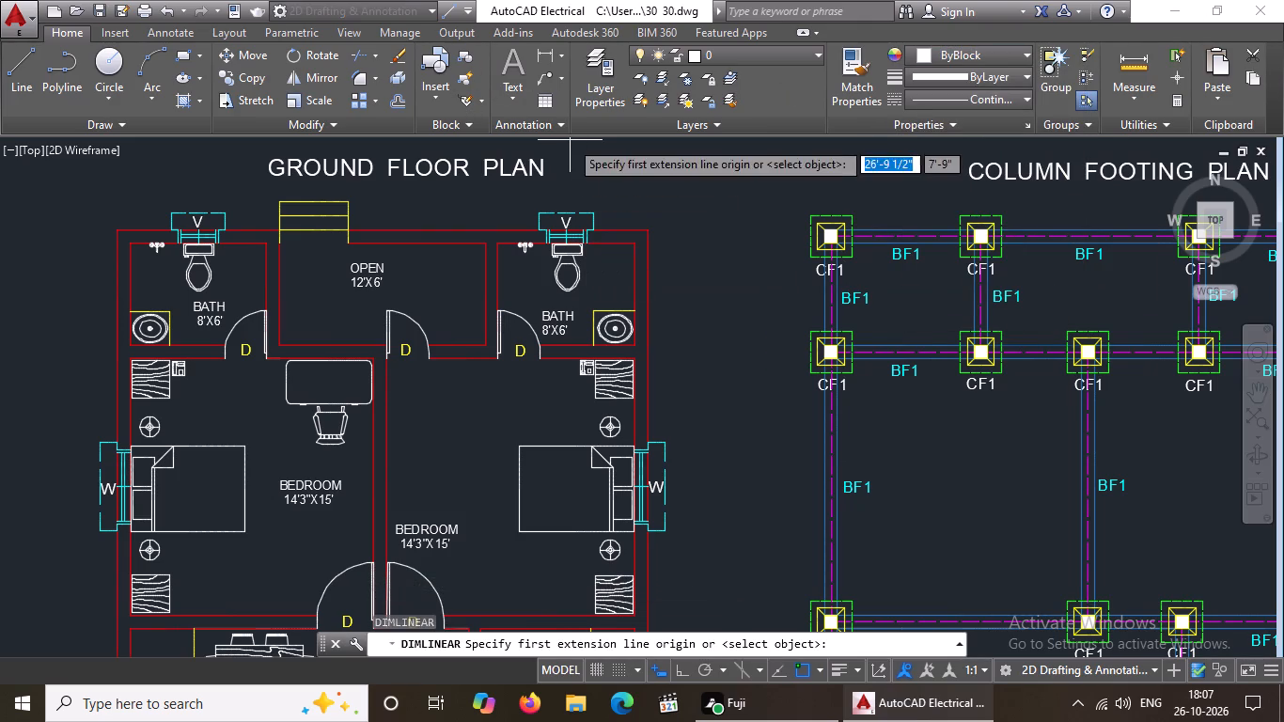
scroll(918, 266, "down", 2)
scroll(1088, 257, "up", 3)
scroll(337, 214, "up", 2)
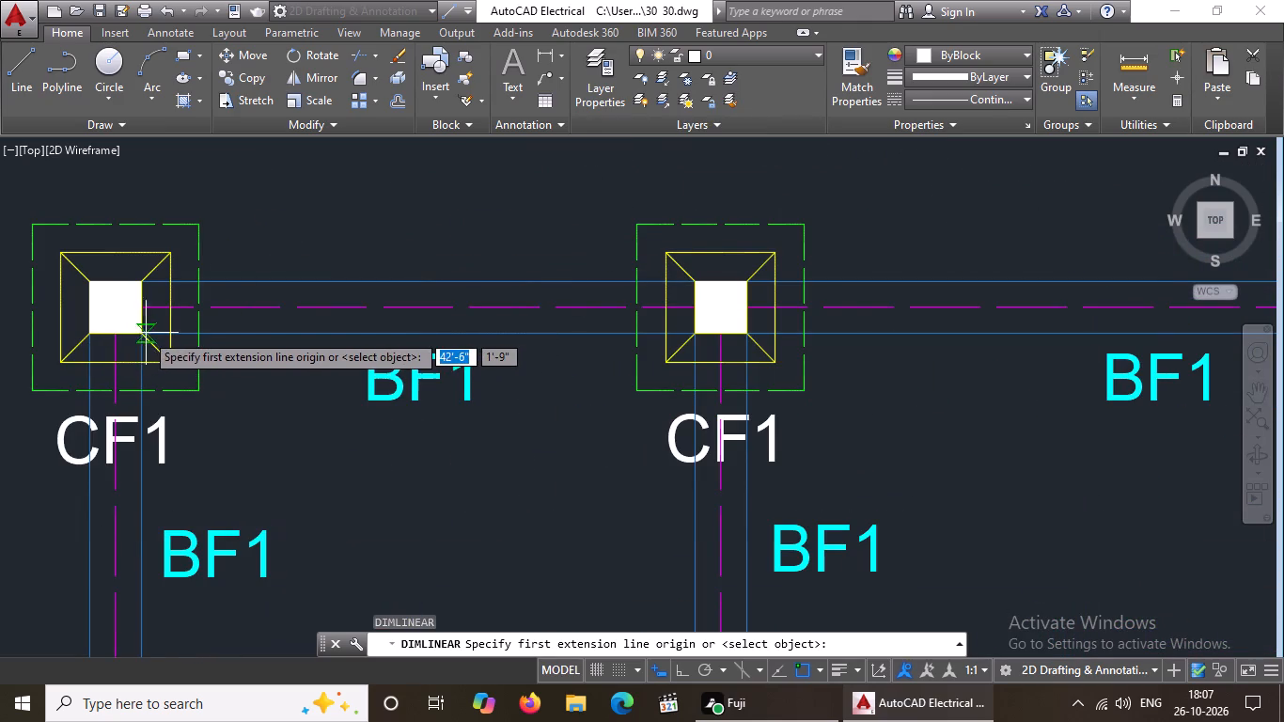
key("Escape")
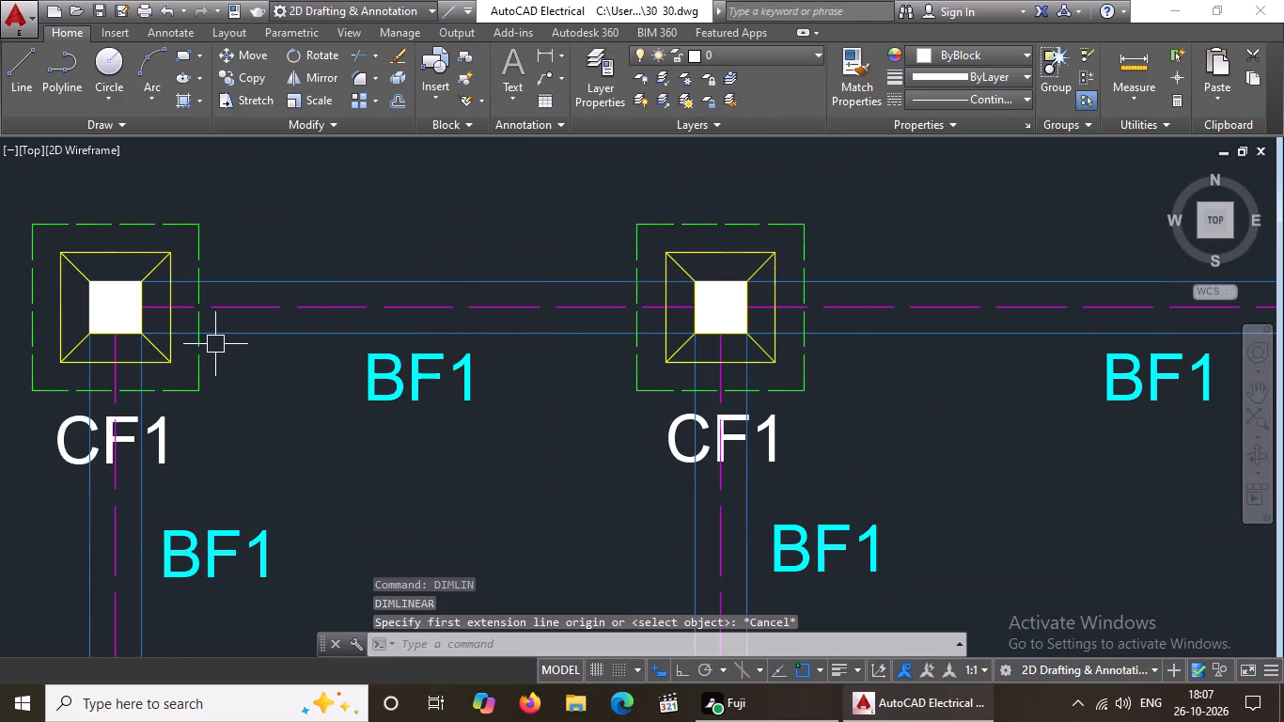
Clear all object snap modes and enable only Endpoint, Midpoint and Center.
key("o")
type("S")
key("space")
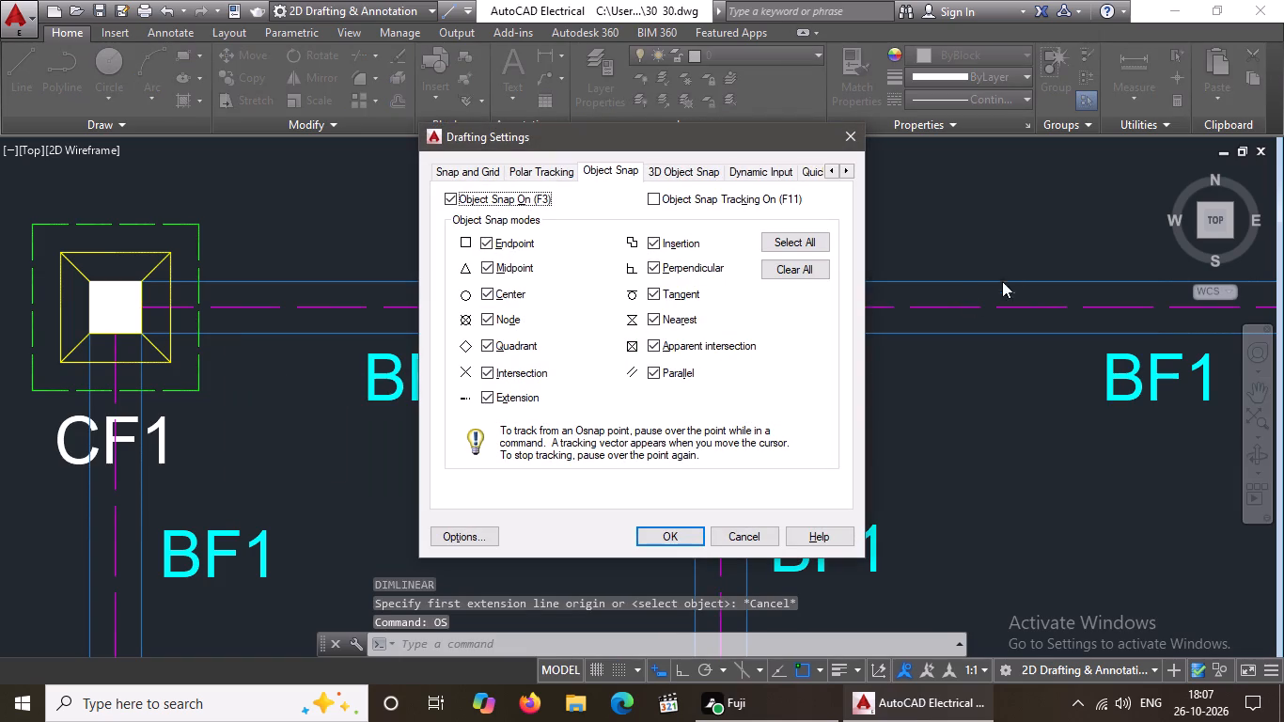
left_click(819, 267)
left_click(496, 287)
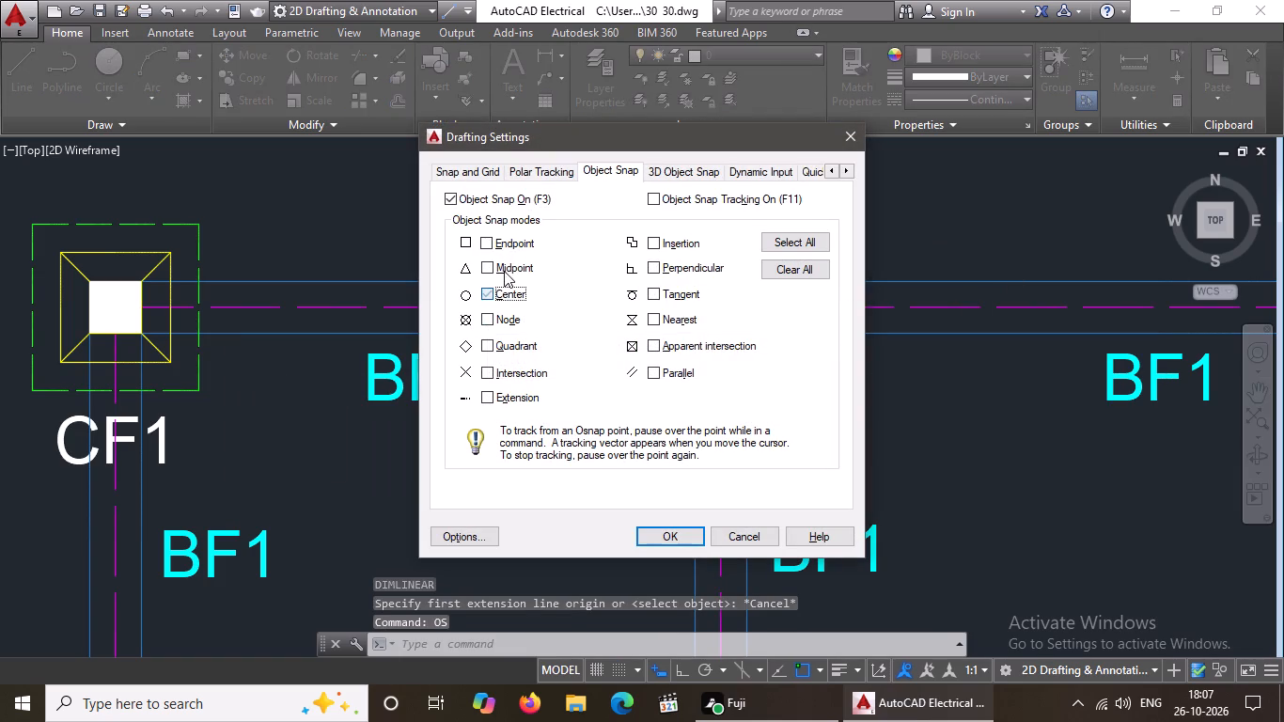
left_click_drag(505, 269, 510, 254)
left_click(517, 239)
left_click(521, 264)
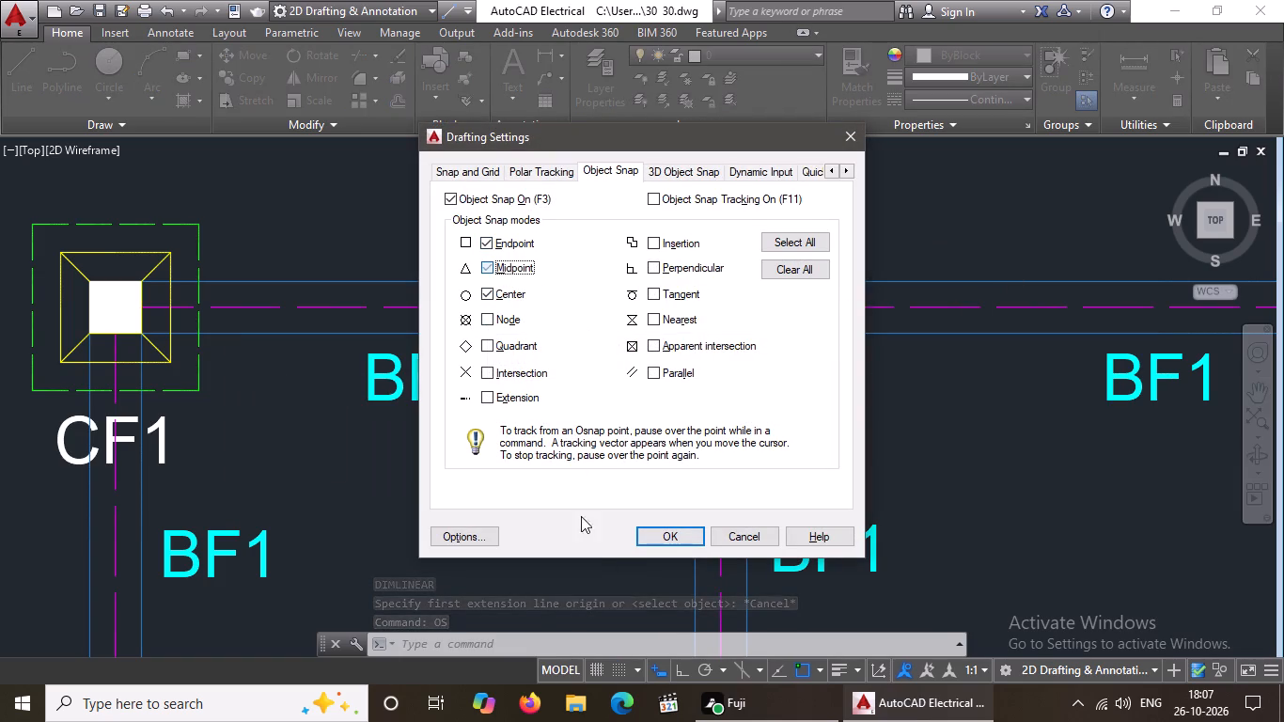
left_click(667, 531)
key("Escape")
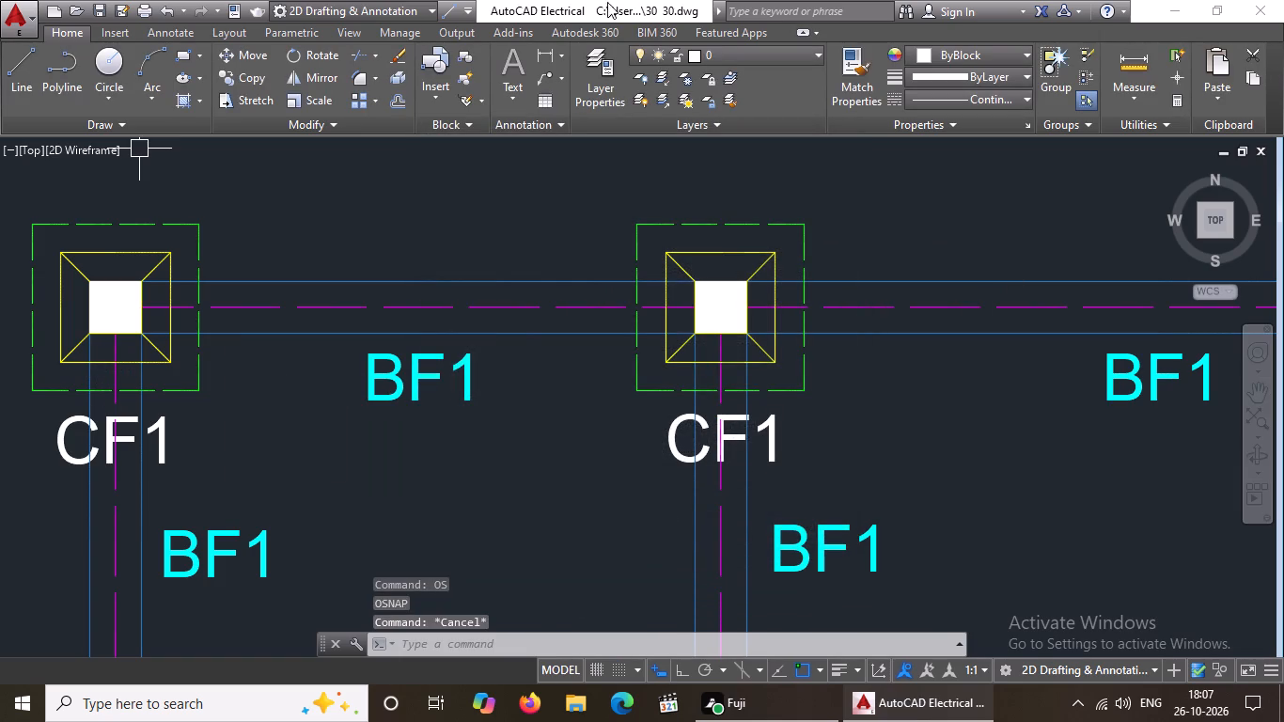
With Ortho on, add a linear dimension between the two westernmost columns of the northernmost footing row, placed just north of the row.
left_click(547, 55)
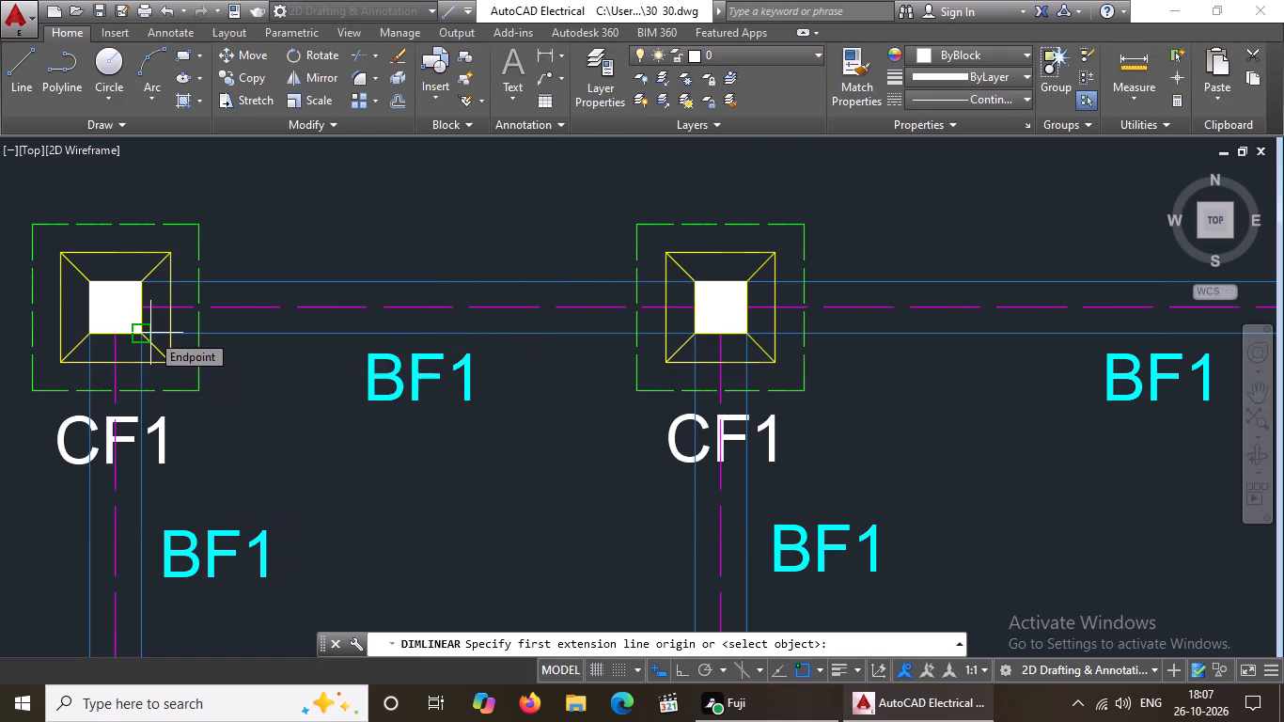
left_click(150, 333)
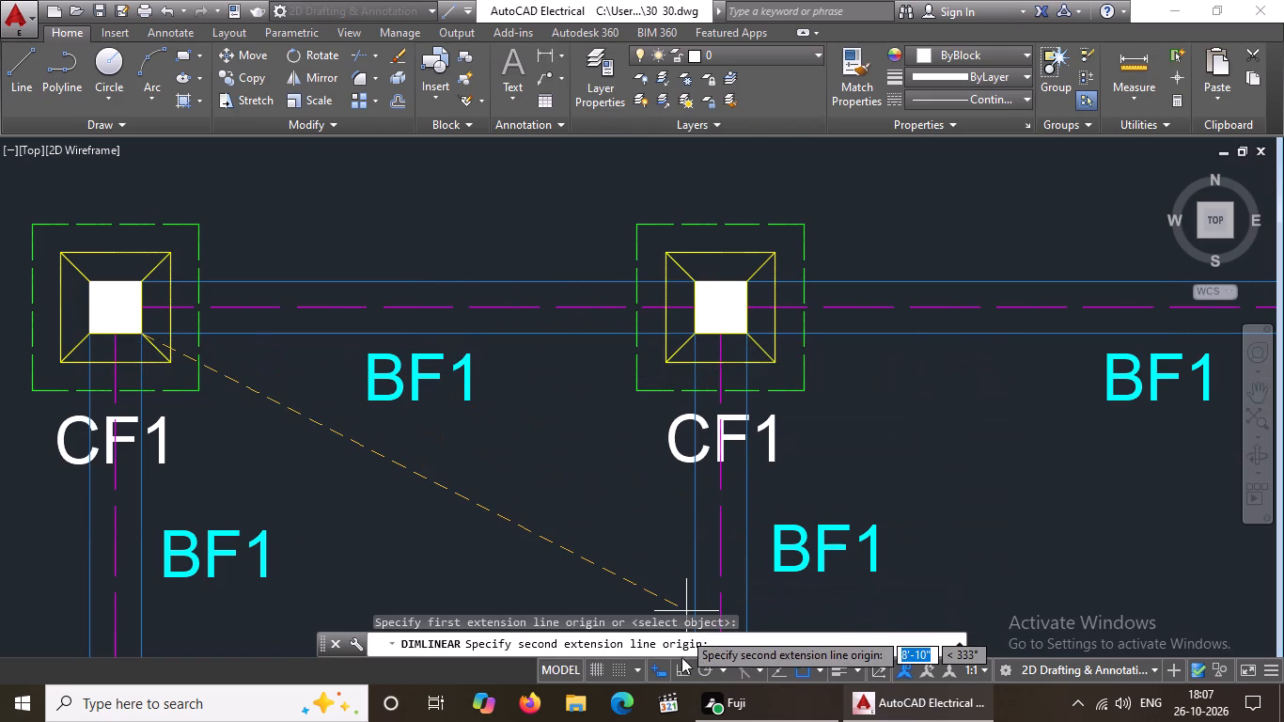
left_click(684, 674)
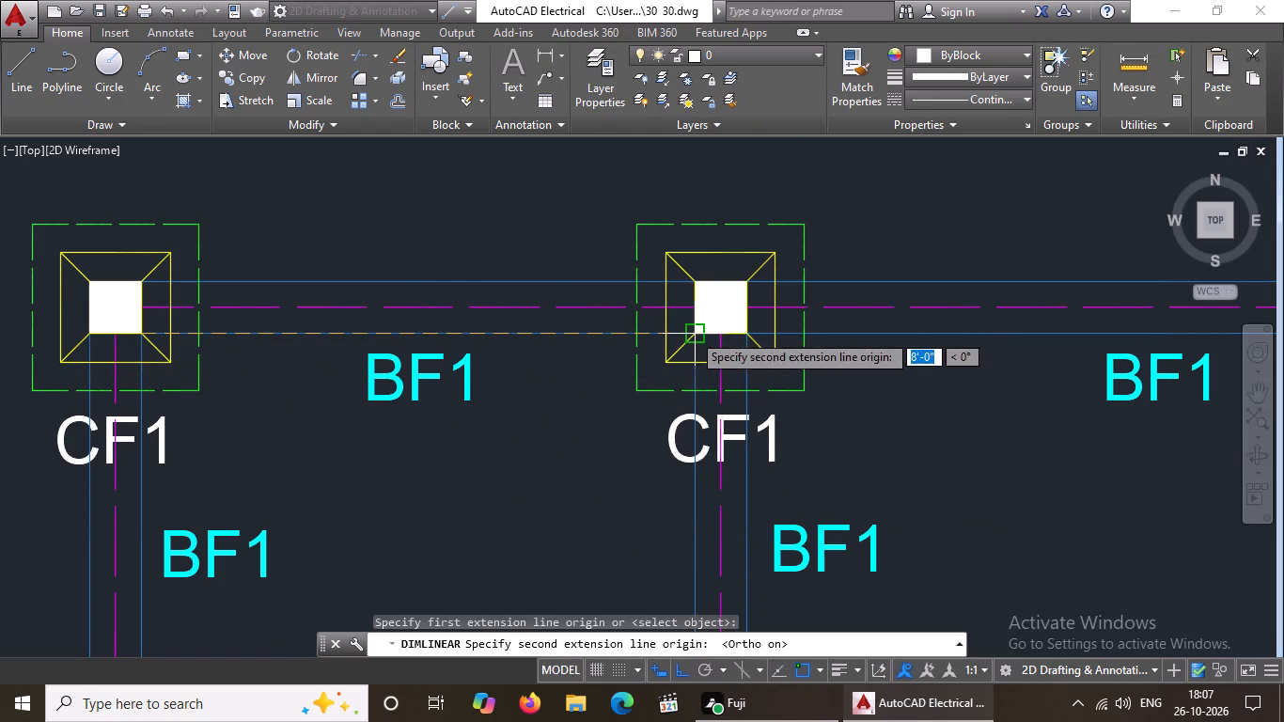
left_click(692, 333)
scroll(668, 284, "down", 3)
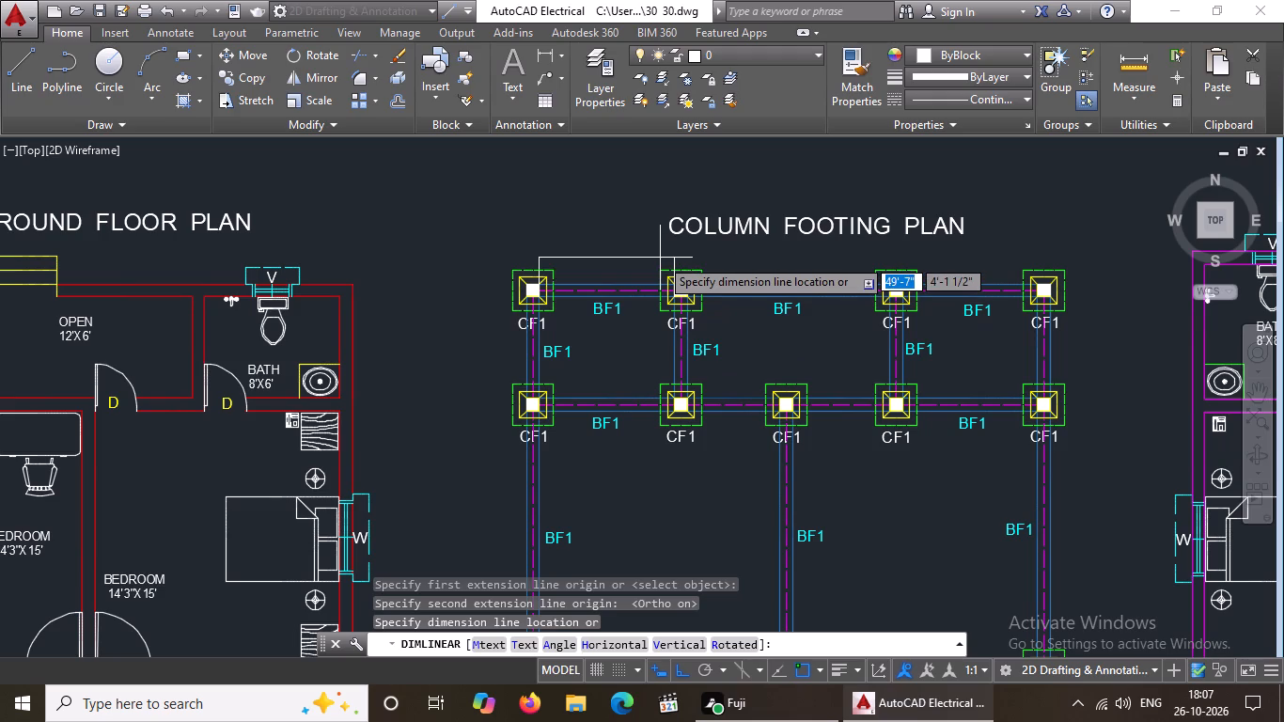
left_click(659, 260)
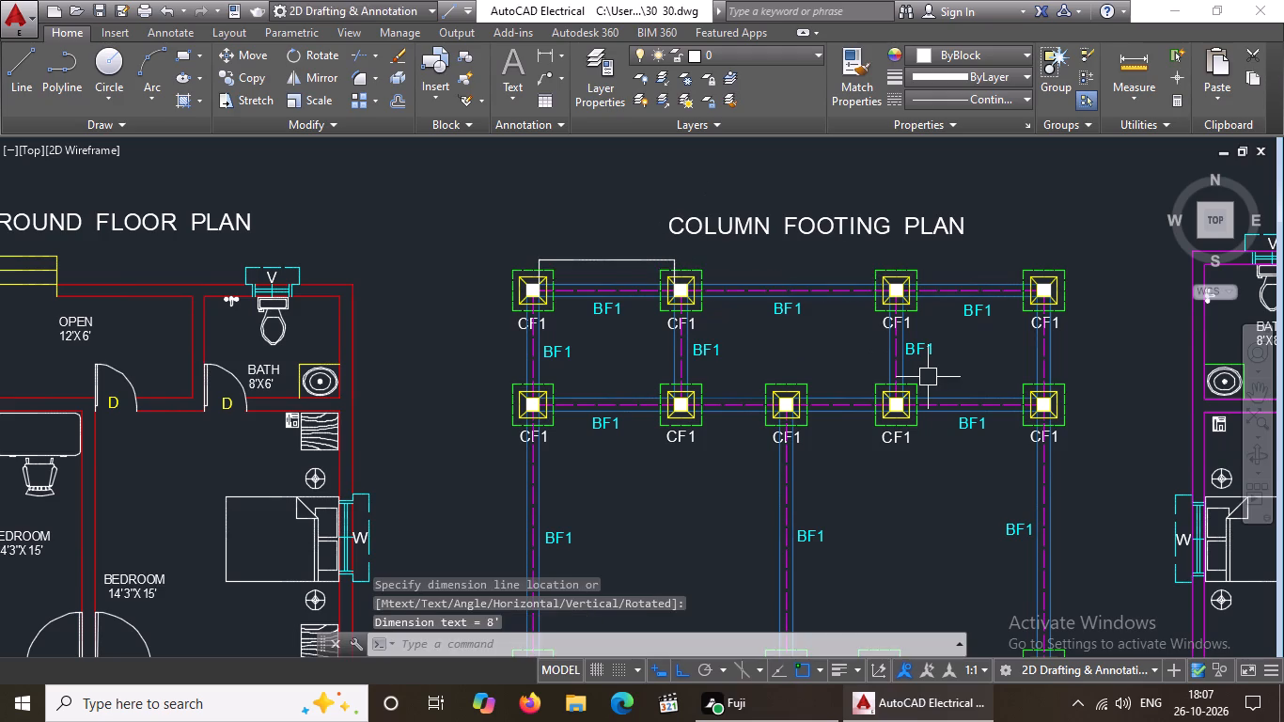
Add a linear dimension between the two middle columns of the northernmost footing row, aligned with the first dimension line.
type("DIMLIN")
key("Return")
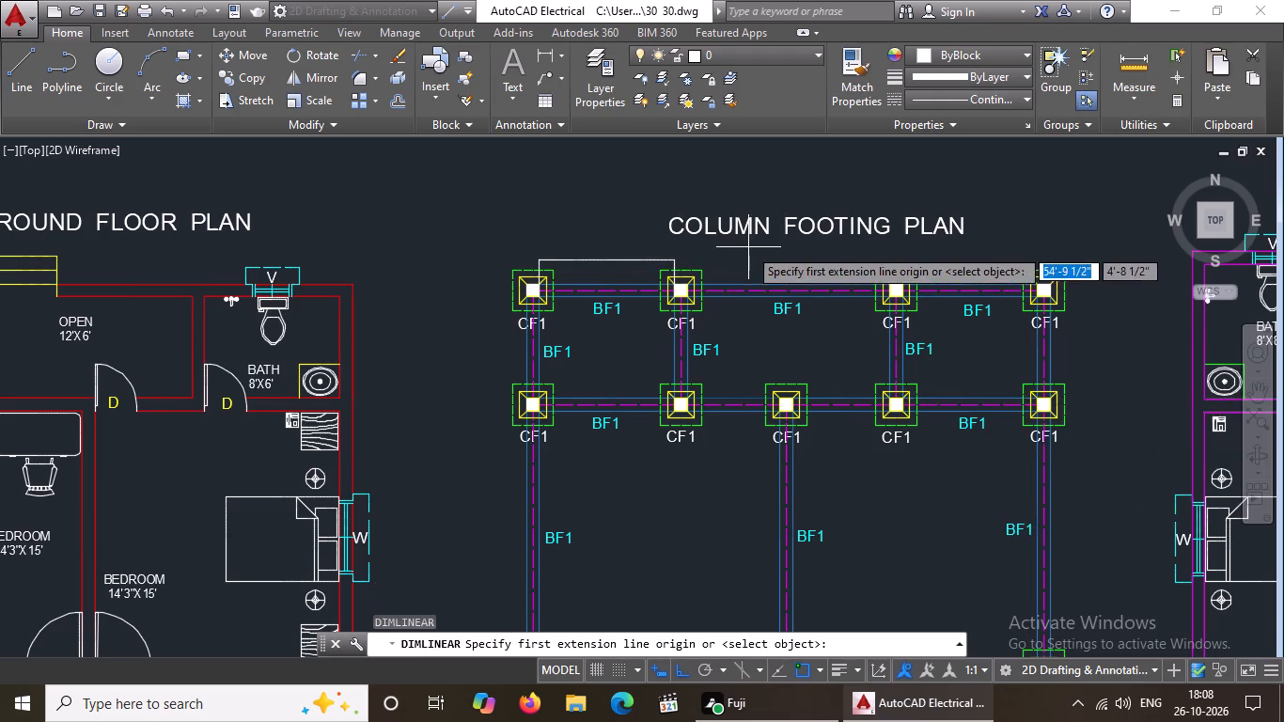
scroll(748, 247, "up", 3)
left_click(493, 444)
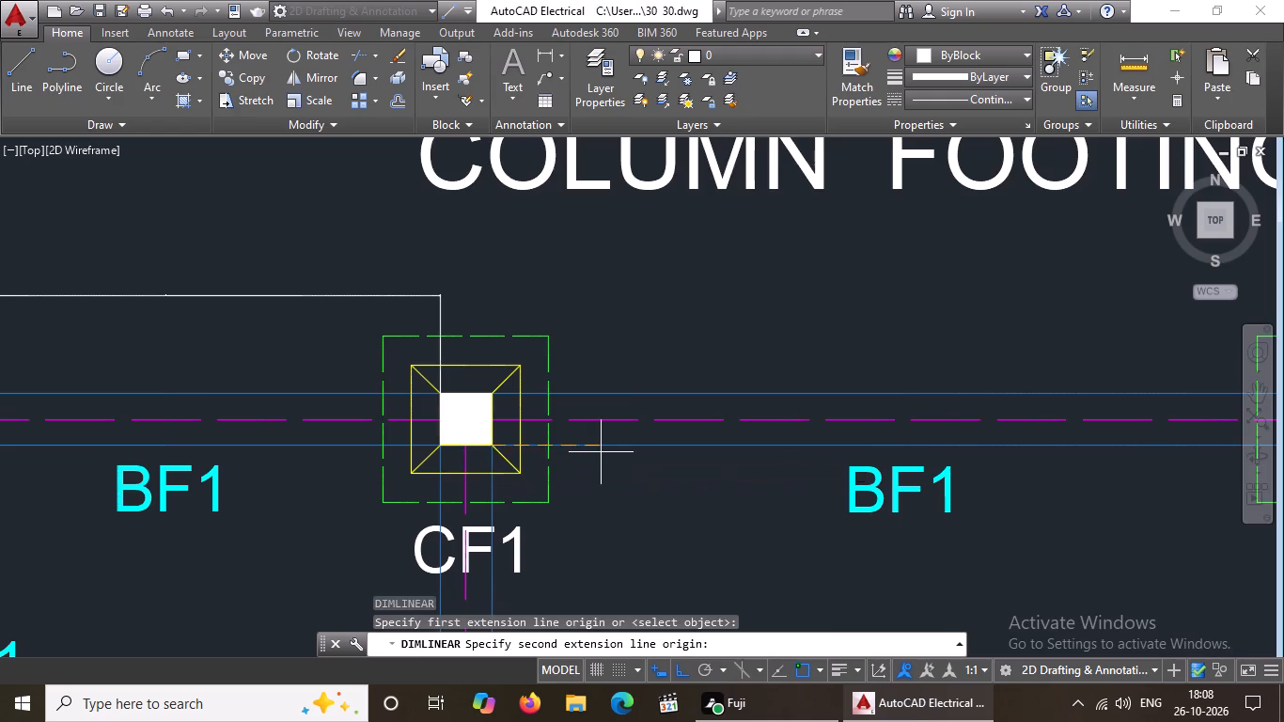
scroll(610, 450, "down", 1)
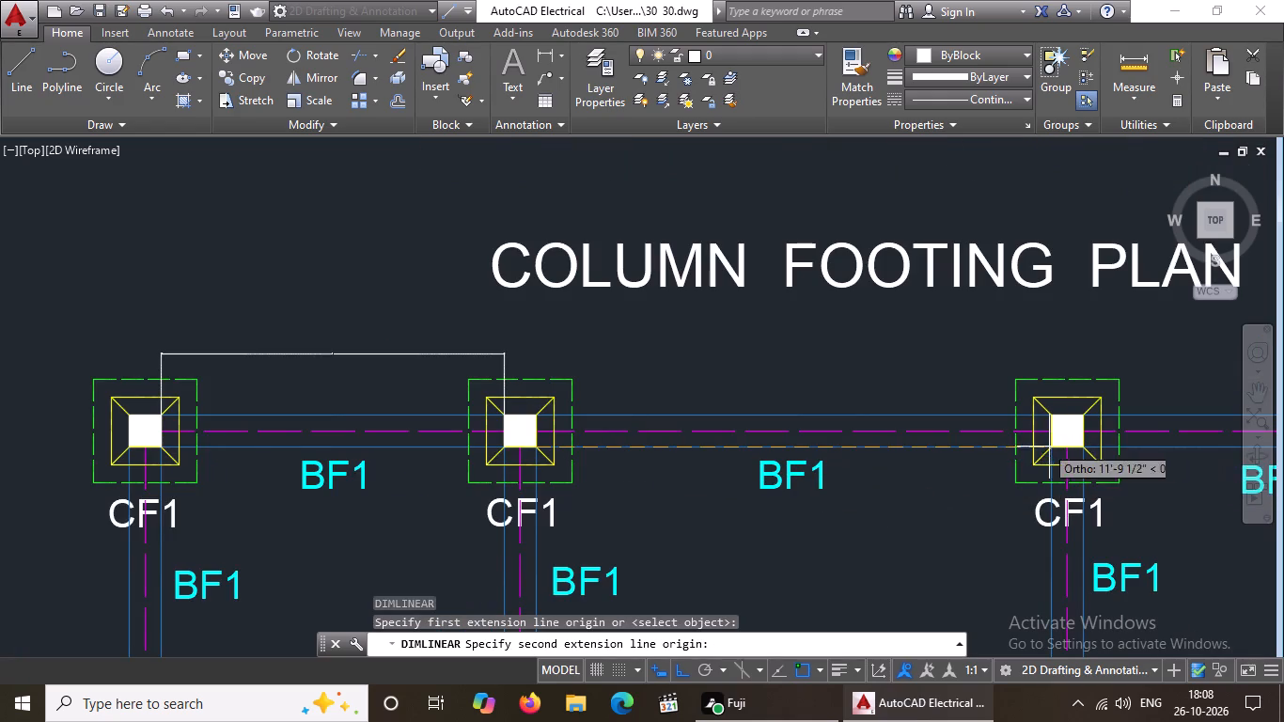
left_click(1057, 447)
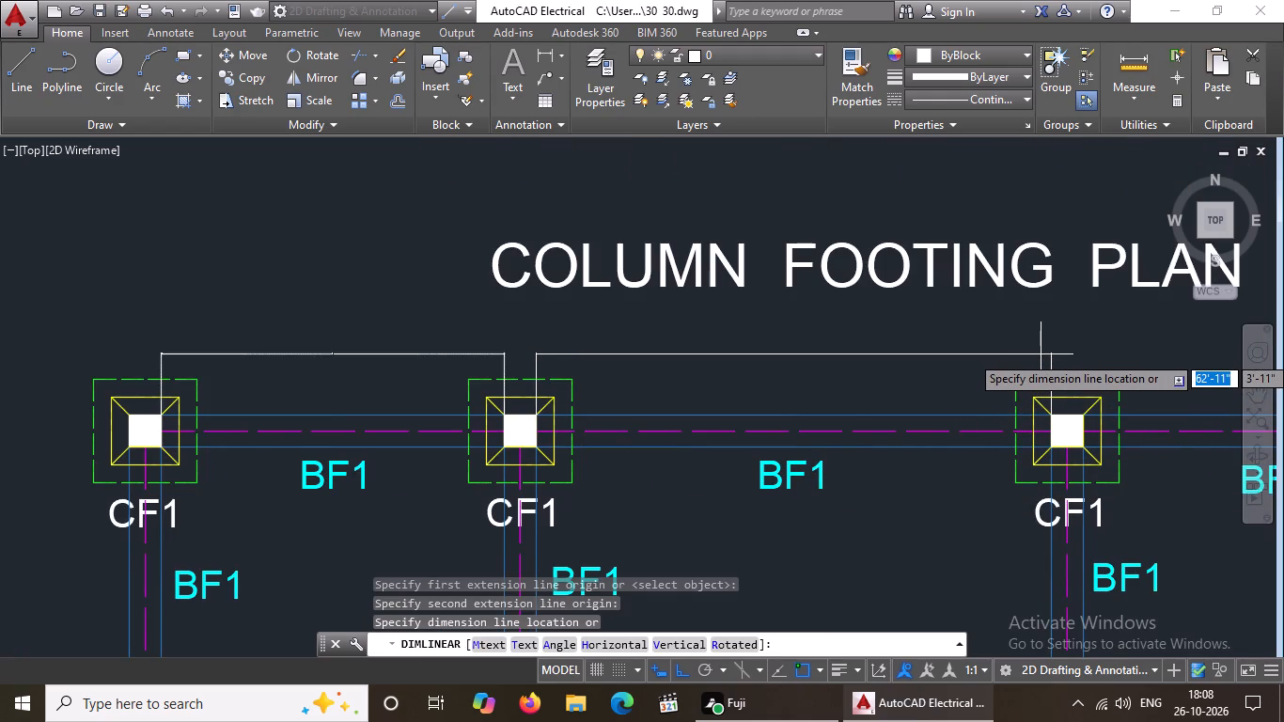
left_click(1041, 354)
Add a linear dimension between the two easternmost columns of the northernmost footing row, in line with the existing dimensions.
scroll(1108, 333, "down", 3)
scroll(1201, 350, "up", 3)
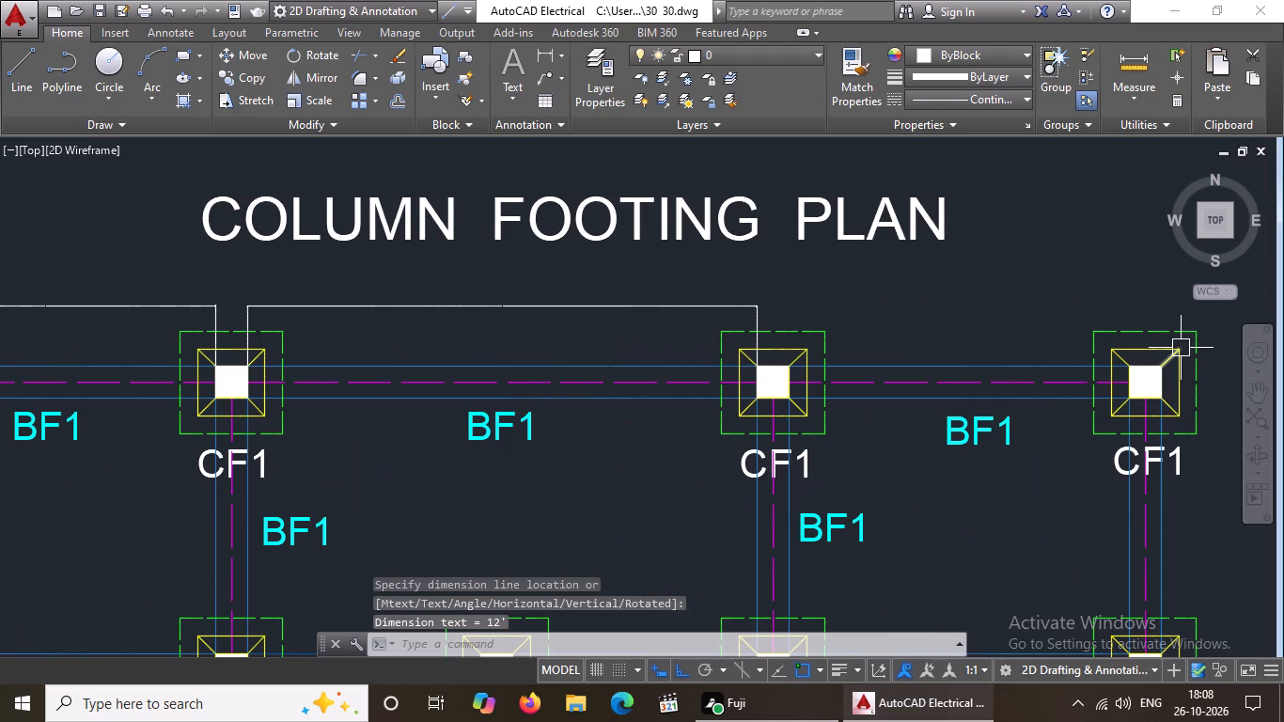
type("DIMLIN")
key("Return")
scroll(1119, 369, "down", 3)
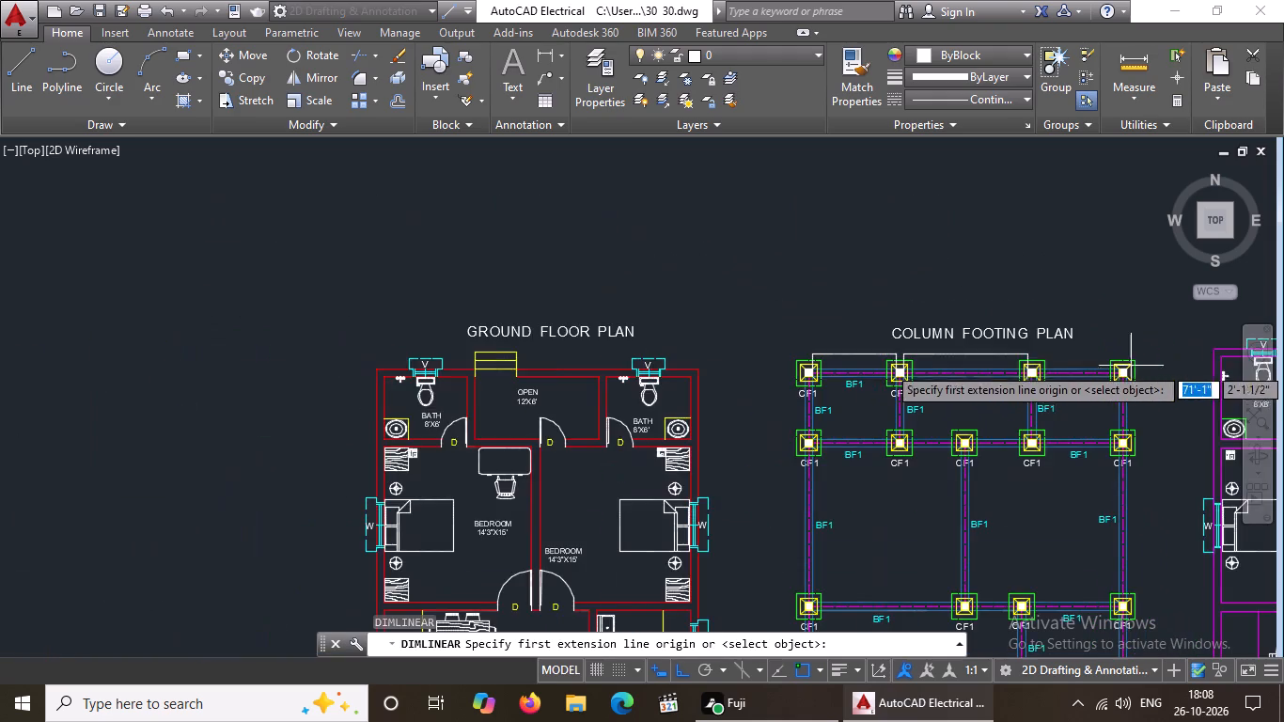
scroll(1147, 329, "up", 3)
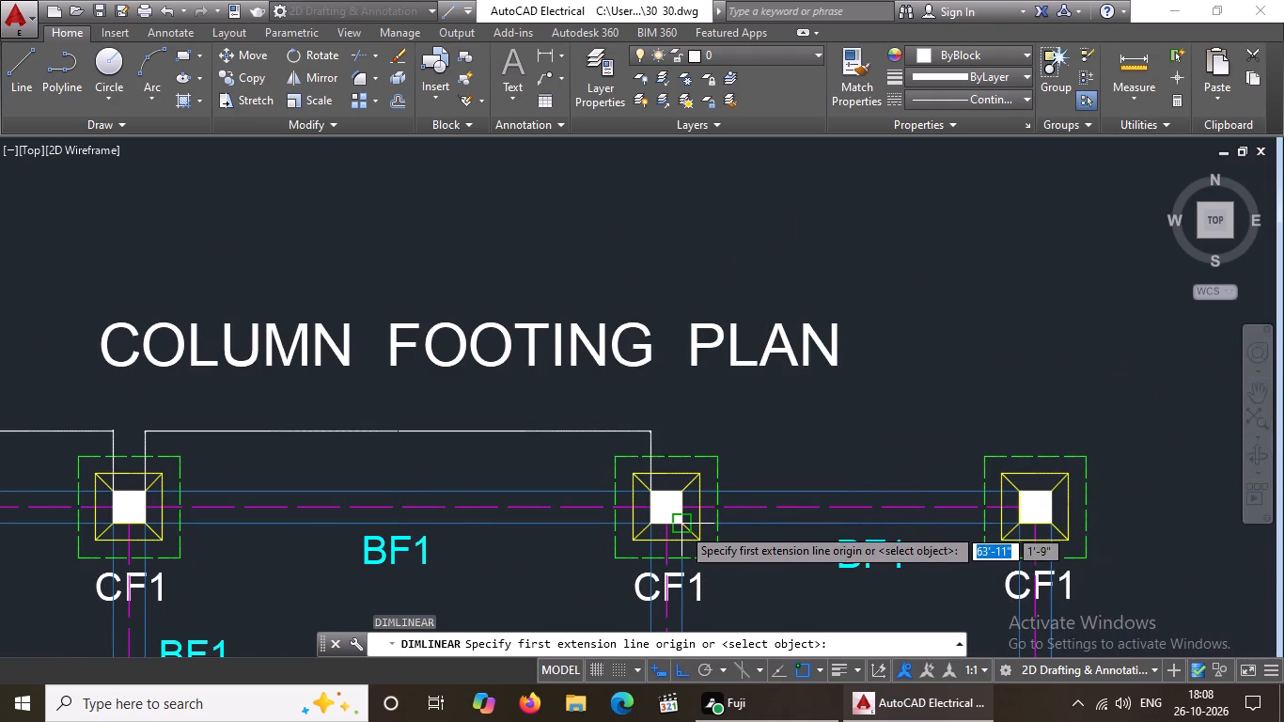
left_click_drag(681, 526, 693, 526)
left_click(1024, 526)
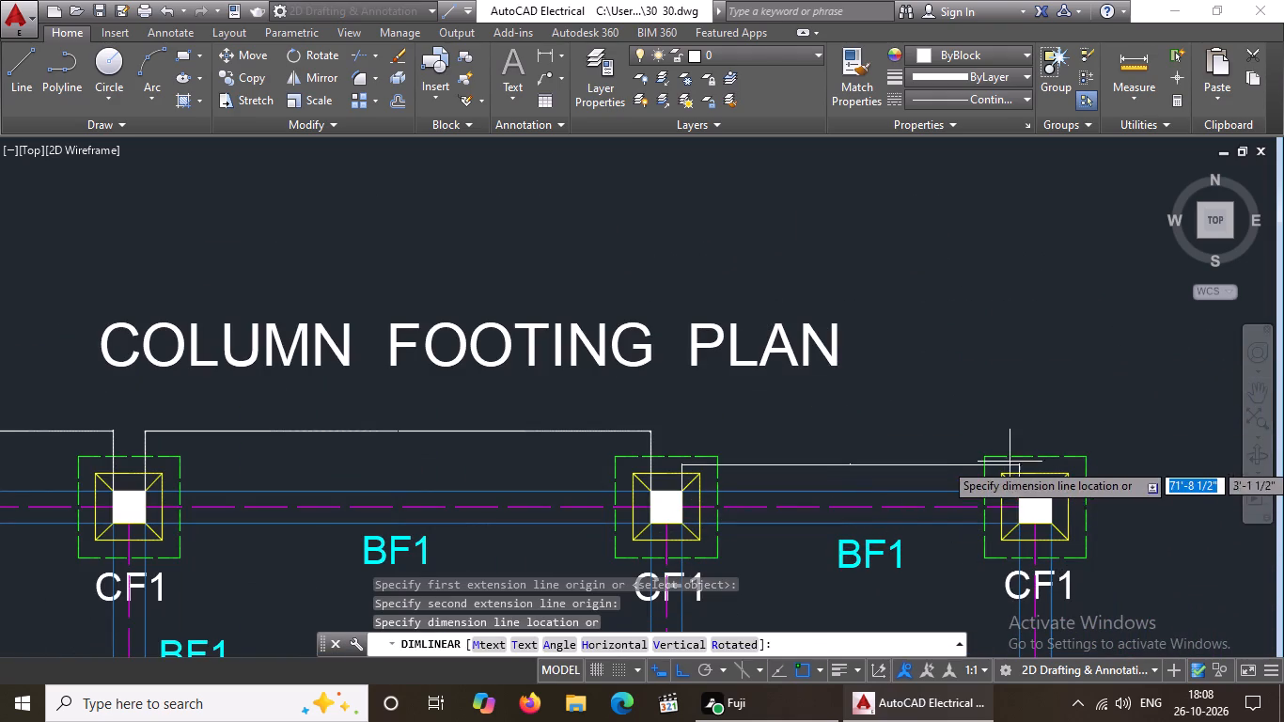
left_click(1011, 430)
Add a vertical linear dimension between the westernmost columns of the two northernmost footing rows, placed west of the columns.
scroll(1005, 399, "down", 3)
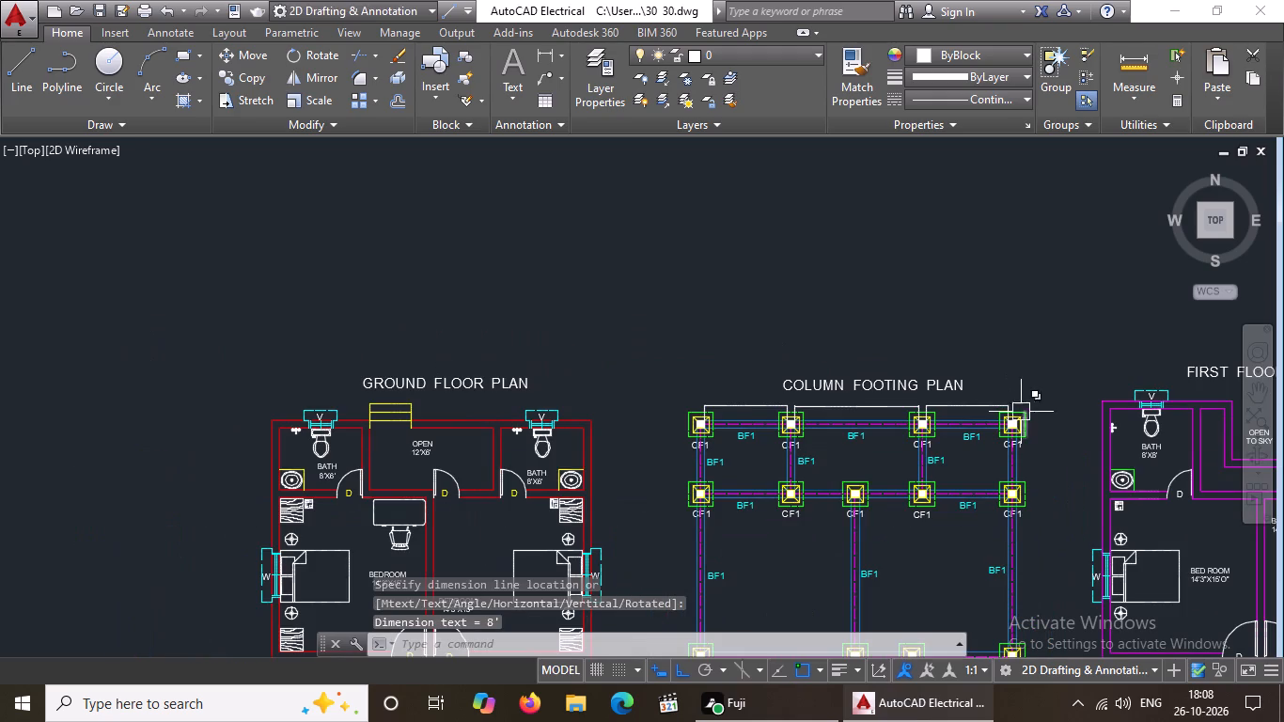
key("Escape")
type("DIMLIN")
key("Return")
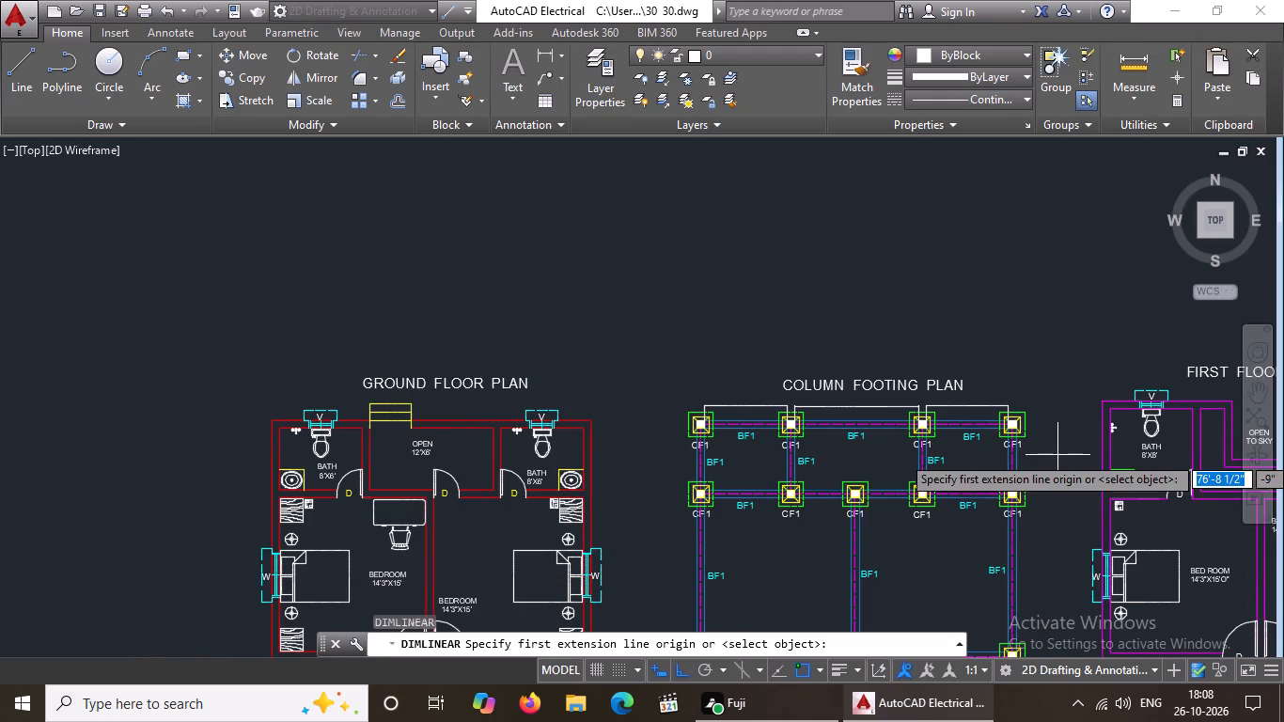
scroll(683, 463, "up", 3)
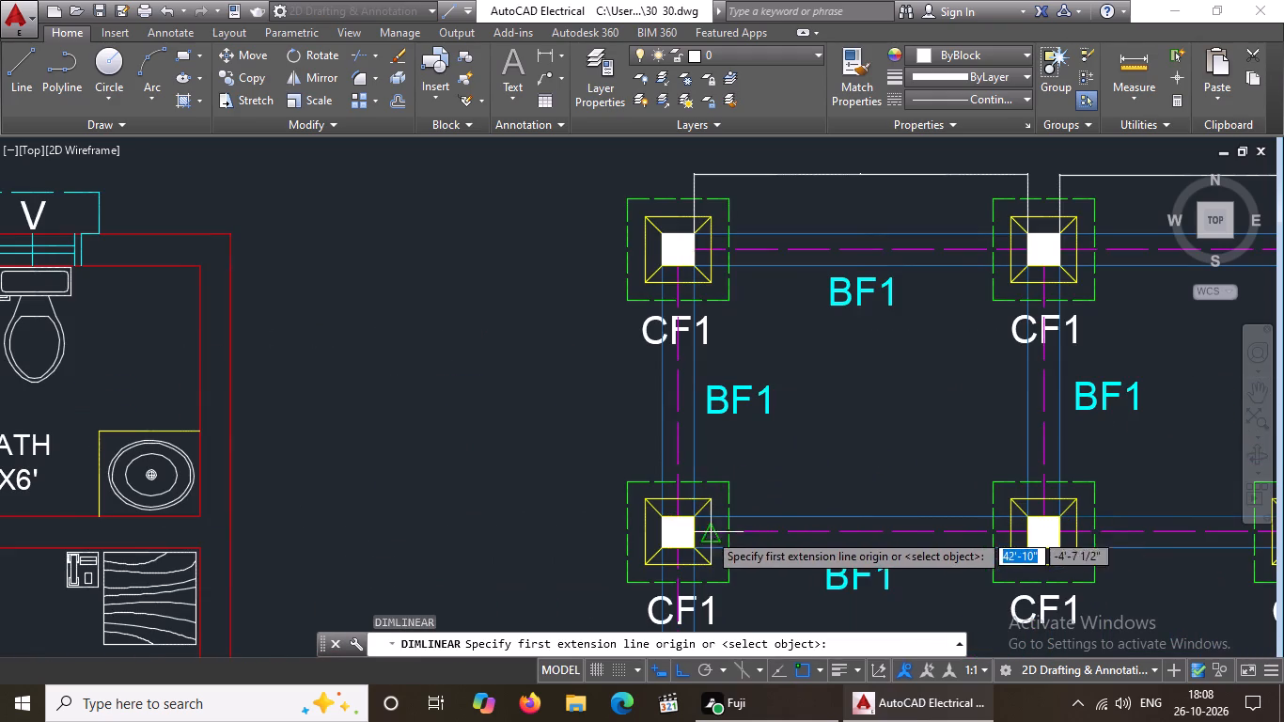
left_click(696, 514)
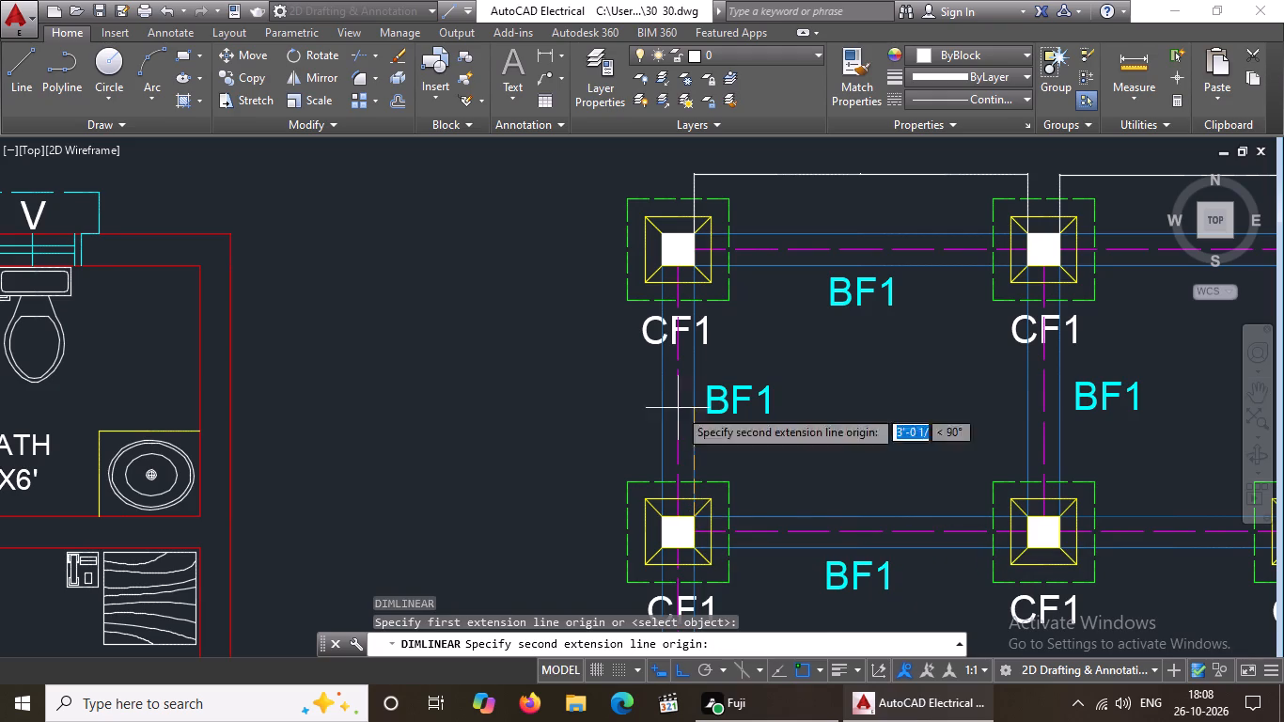
left_click(692, 267)
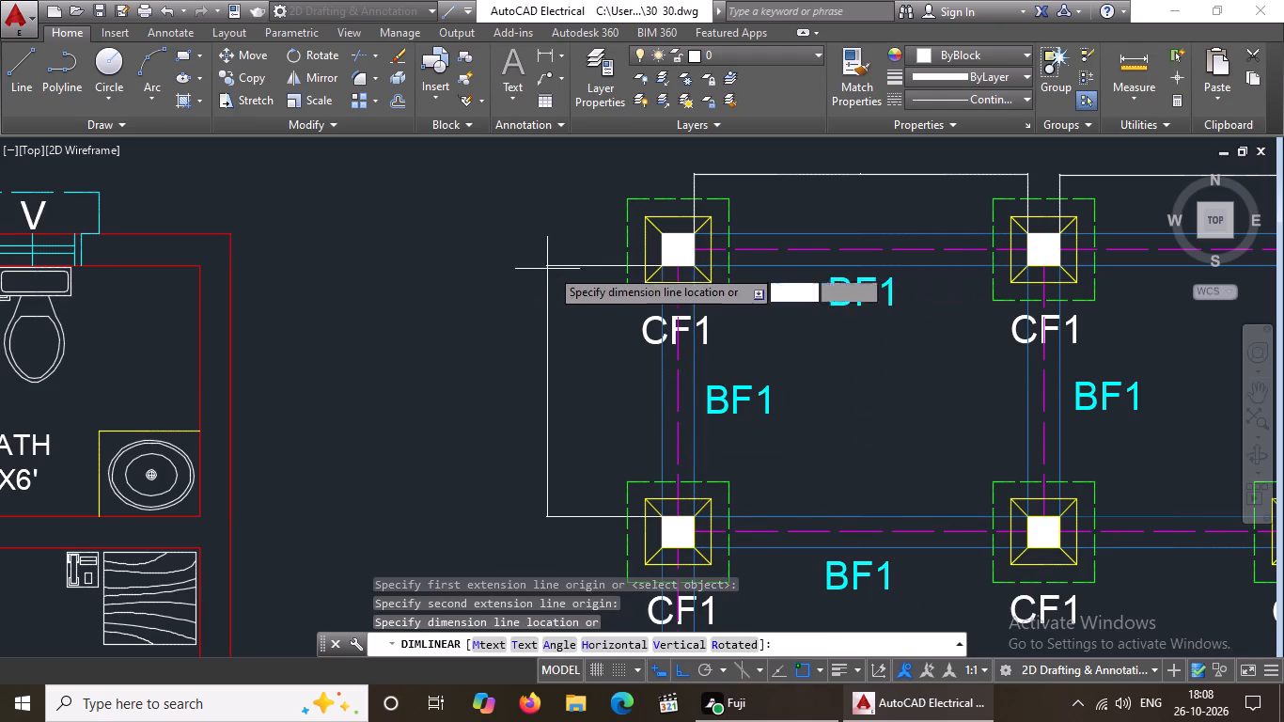
left_click(606, 263)
Add a vertical linear dimension between the easternmost columns of the two northernmost footing rows, placed east of the columns.
scroll(613, 259, "down", 3)
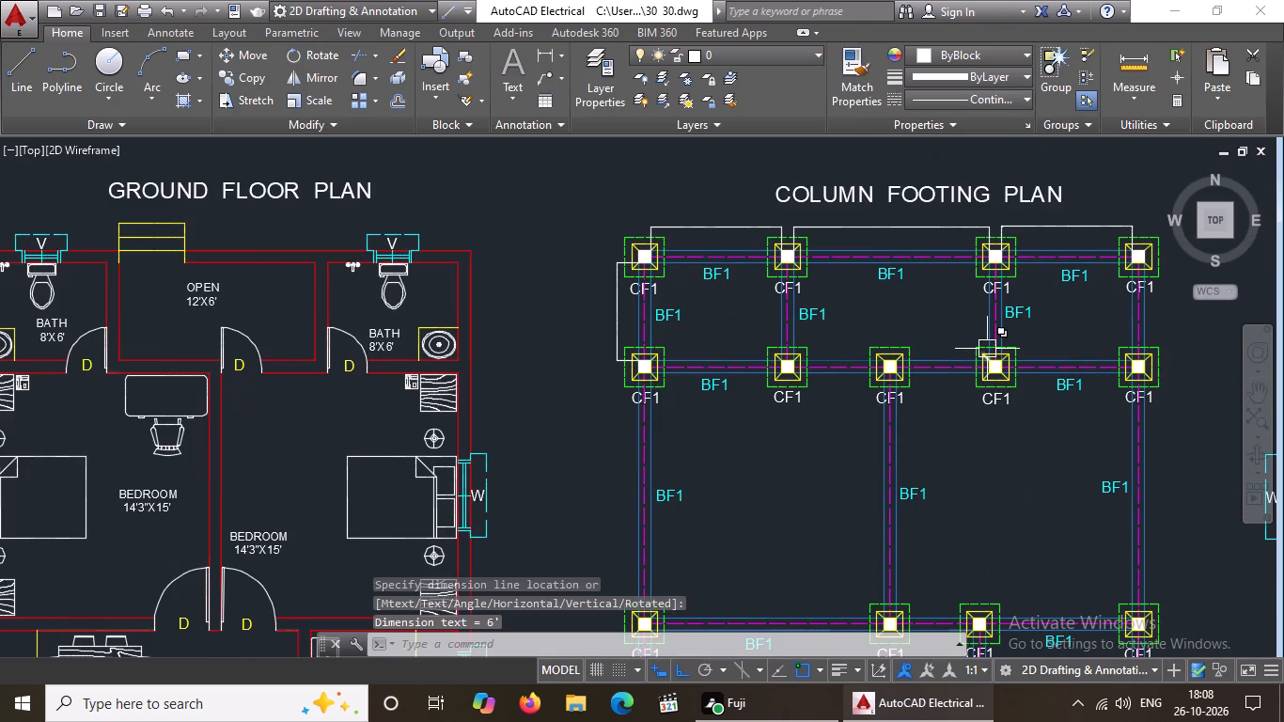
key("Escape")
type("DIMLIN")
key("Return")
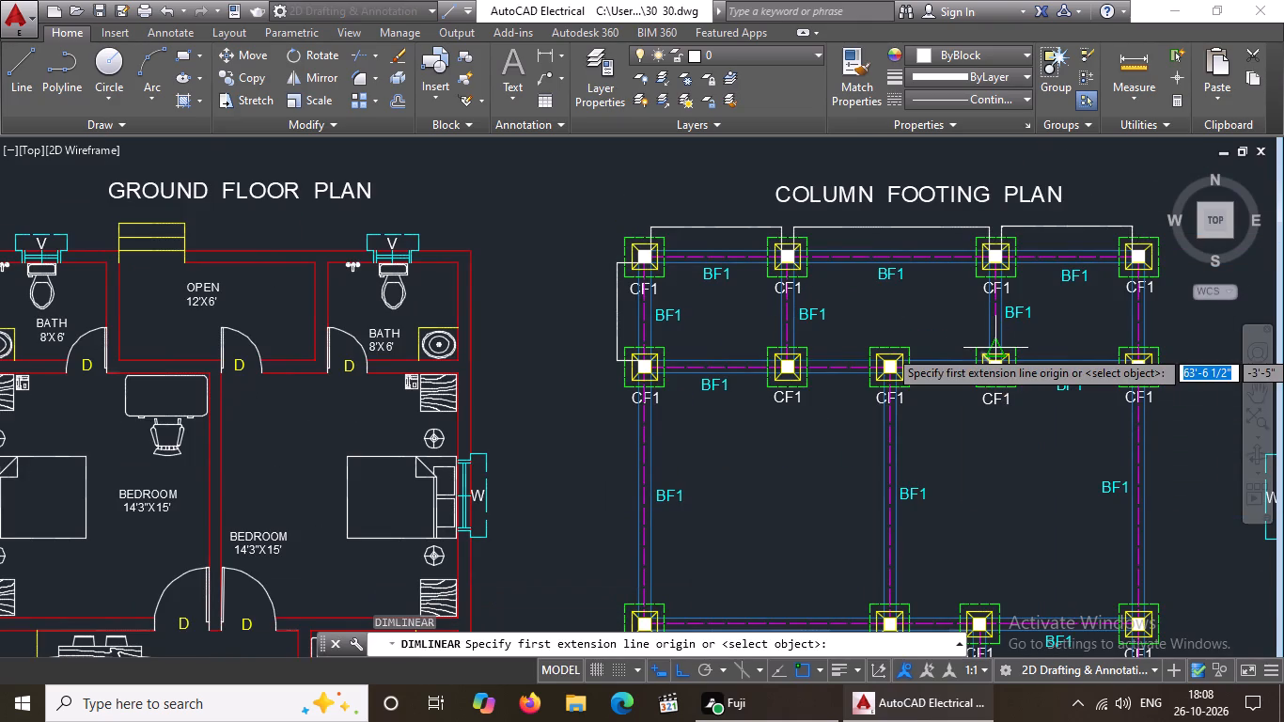
scroll(1233, 309, "up", 3)
scroll(827, 209, "down", 2)
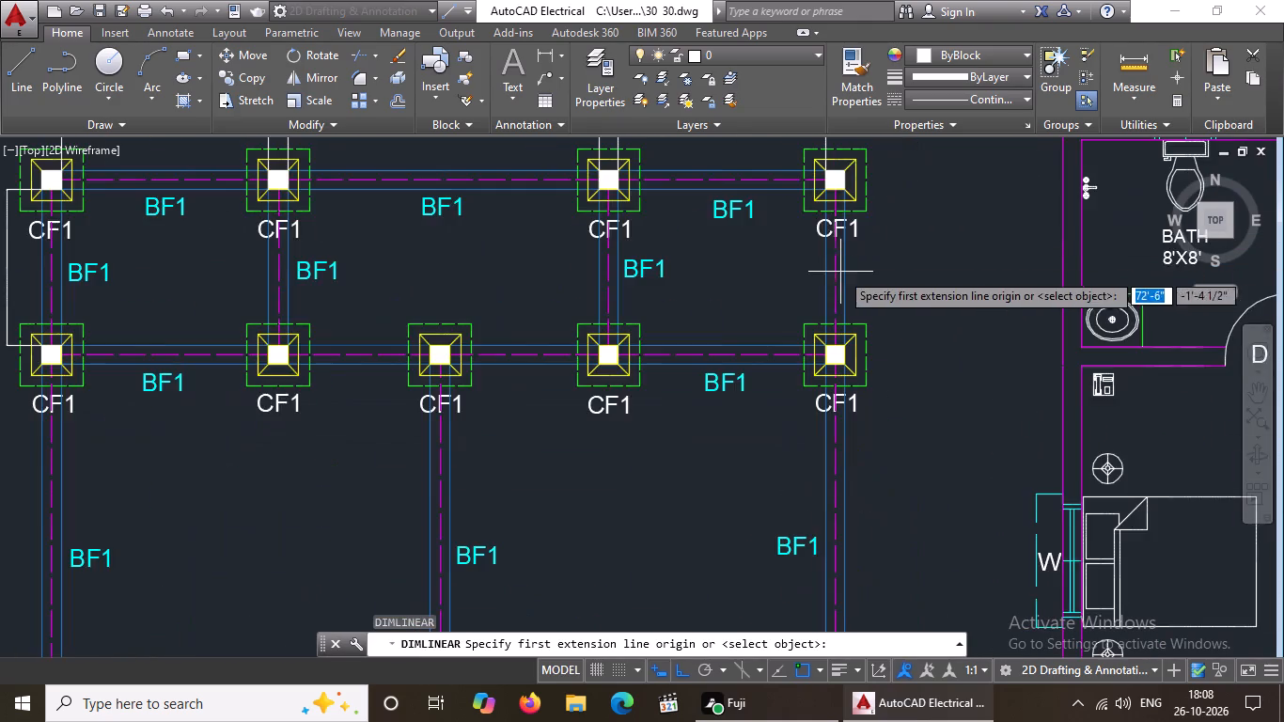
scroll(834, 186, "up", 3)
left_click(787, 204)
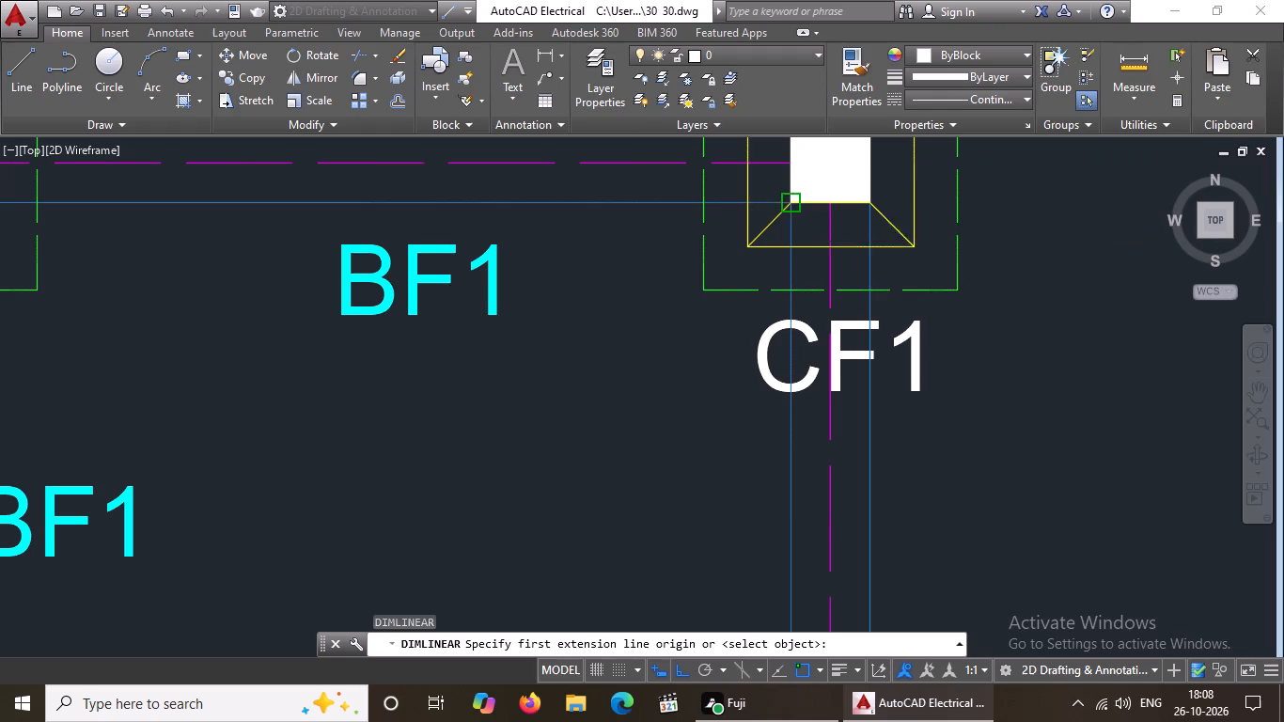
scroll(785, 223, "down", 3)
scroll(771, 423, "up", 3)
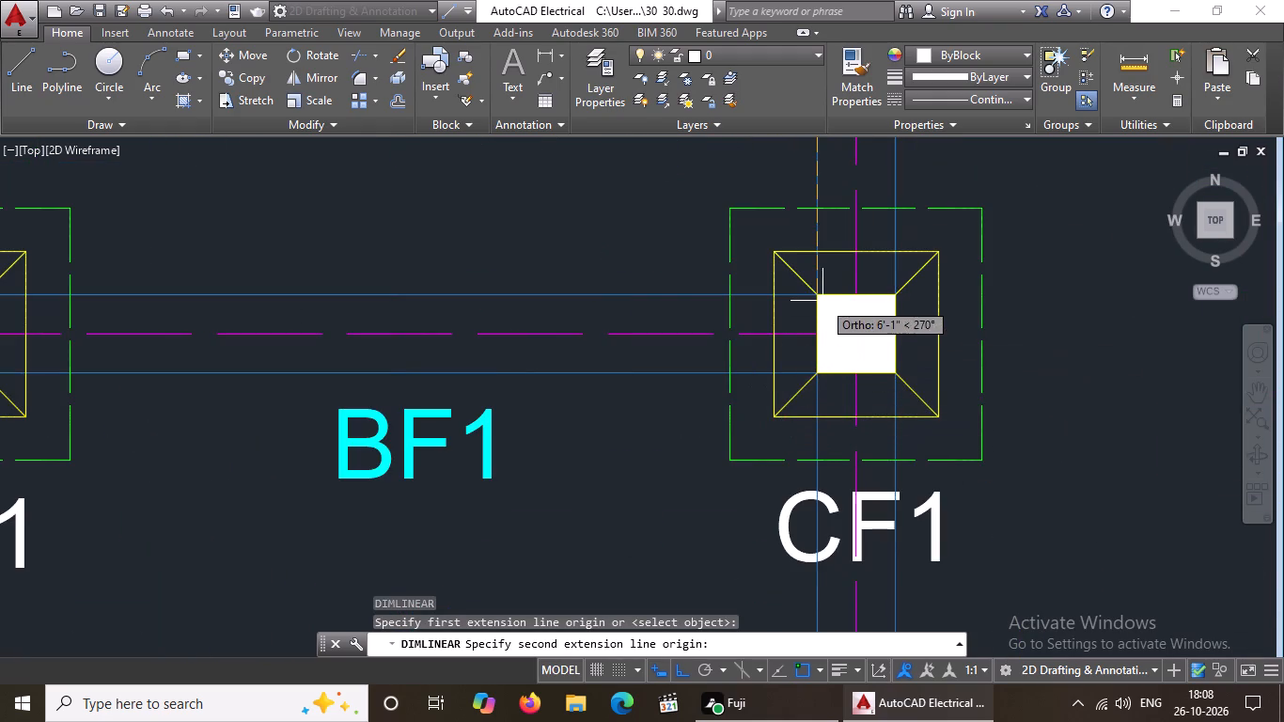
left_click(819, 291)
scroll(826, 296, "down", 4)
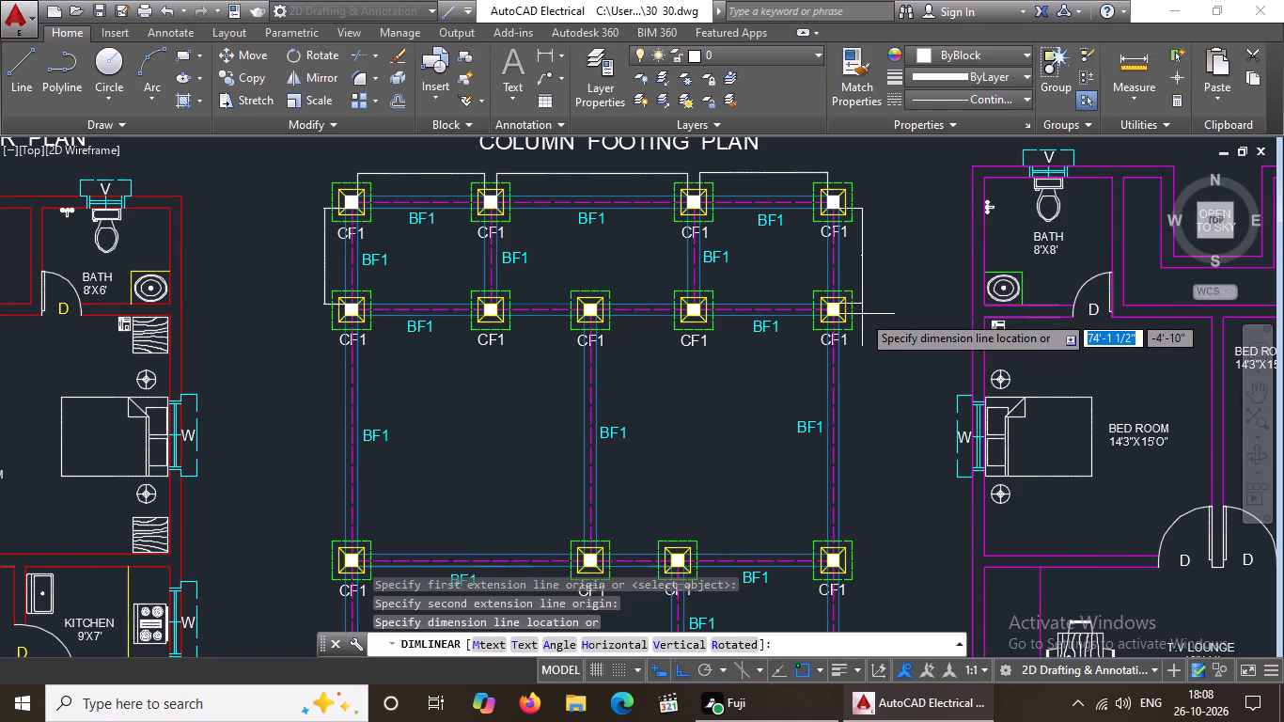
left_click(862, 314)
Add a vertical linear dimension between the westernmost columns of the second and third footing rows from the north, placed west of the columns.
scroll(862, 315, "down", 2)
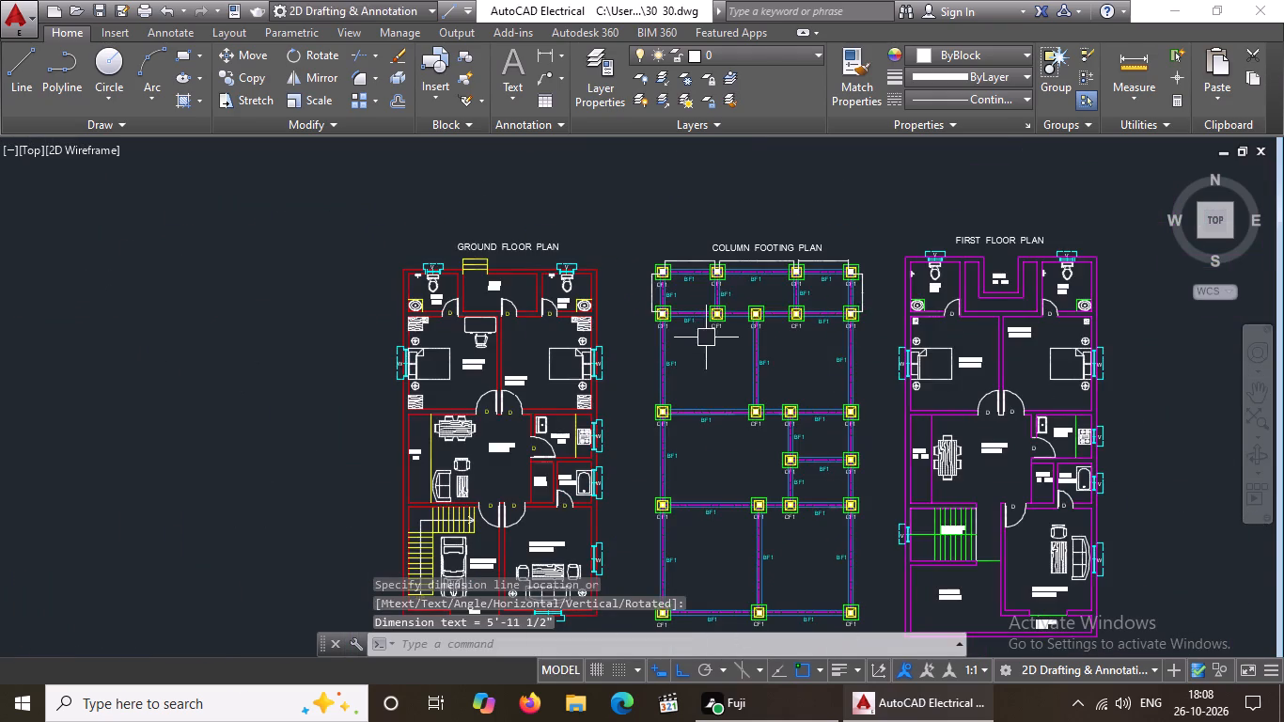
scroll(649, 317, "up", 3)
key("Escape")
type("DIMLIN")
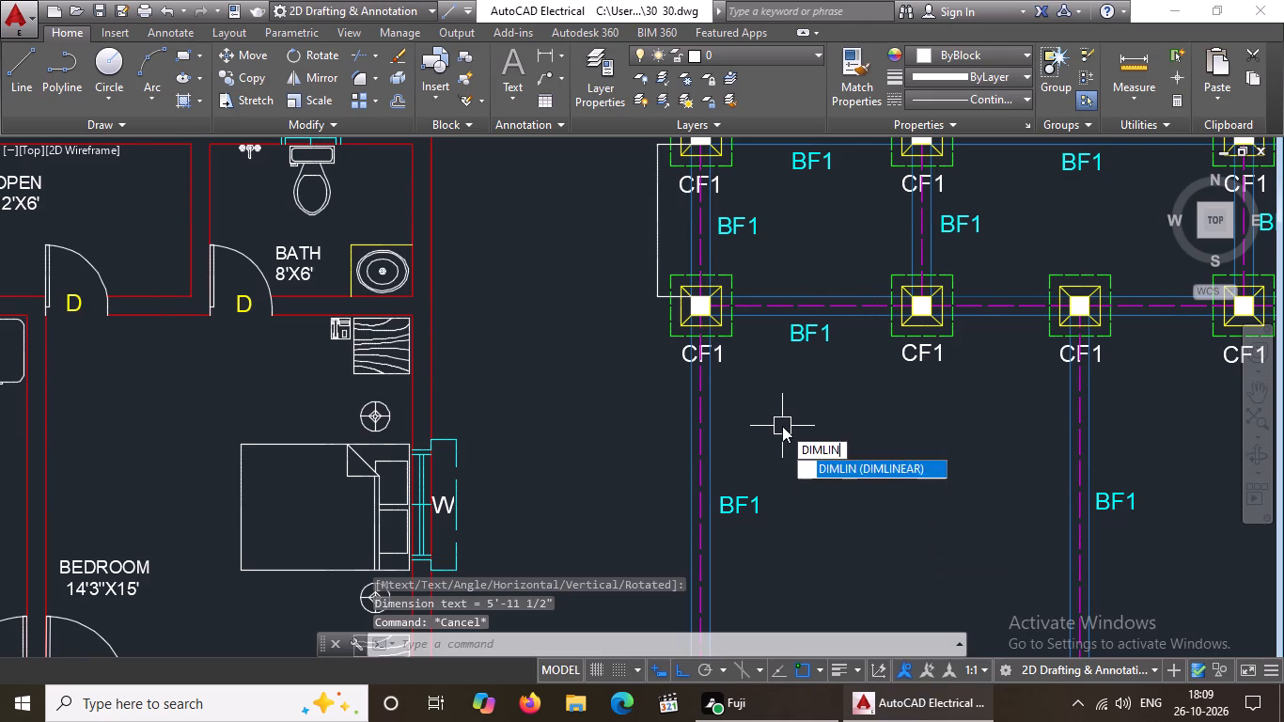
key("Return")
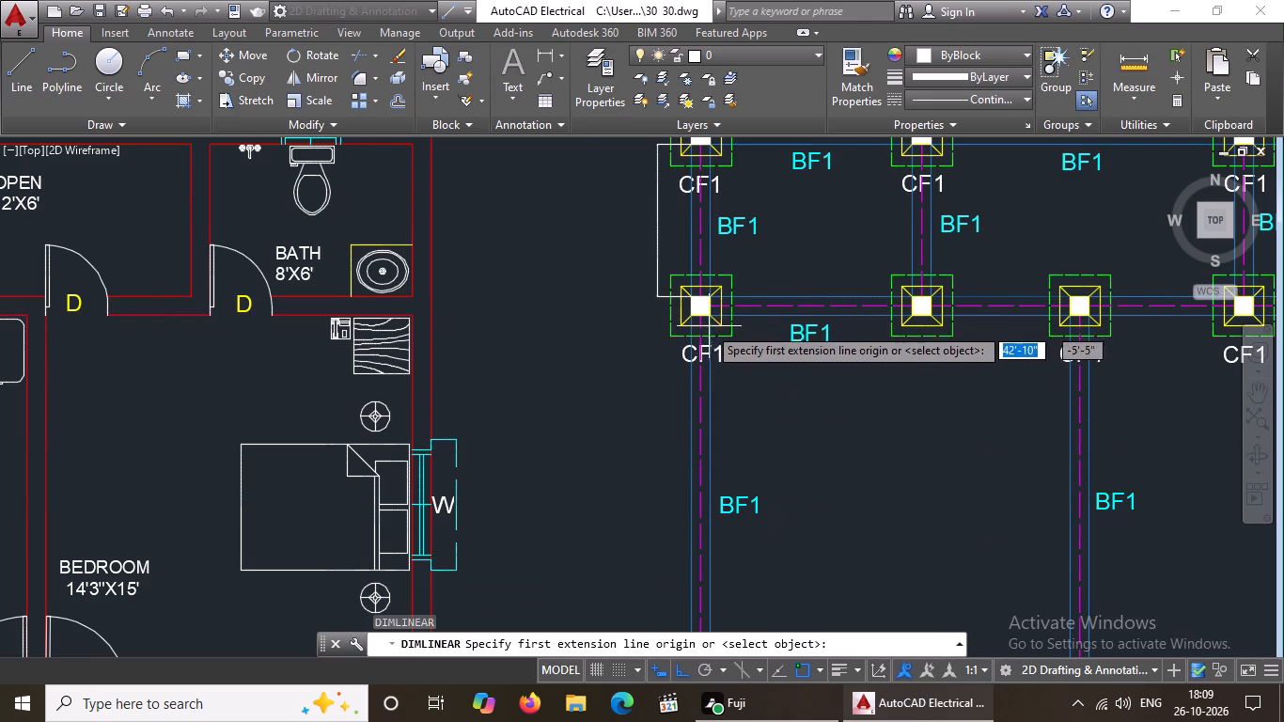
scroll(703, 323, "up", 2)
left_click(720, 305)
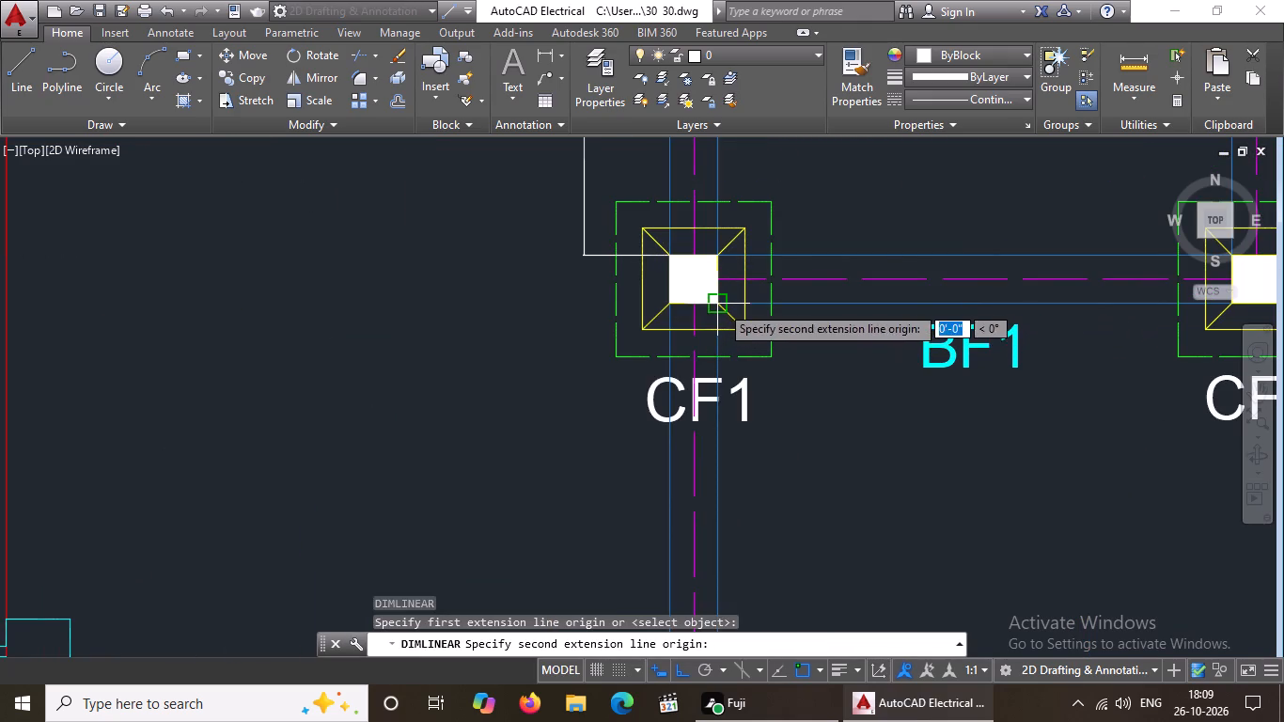
scroll(721, 321, "down", 5)
scroll(712, 502, "up", 3)
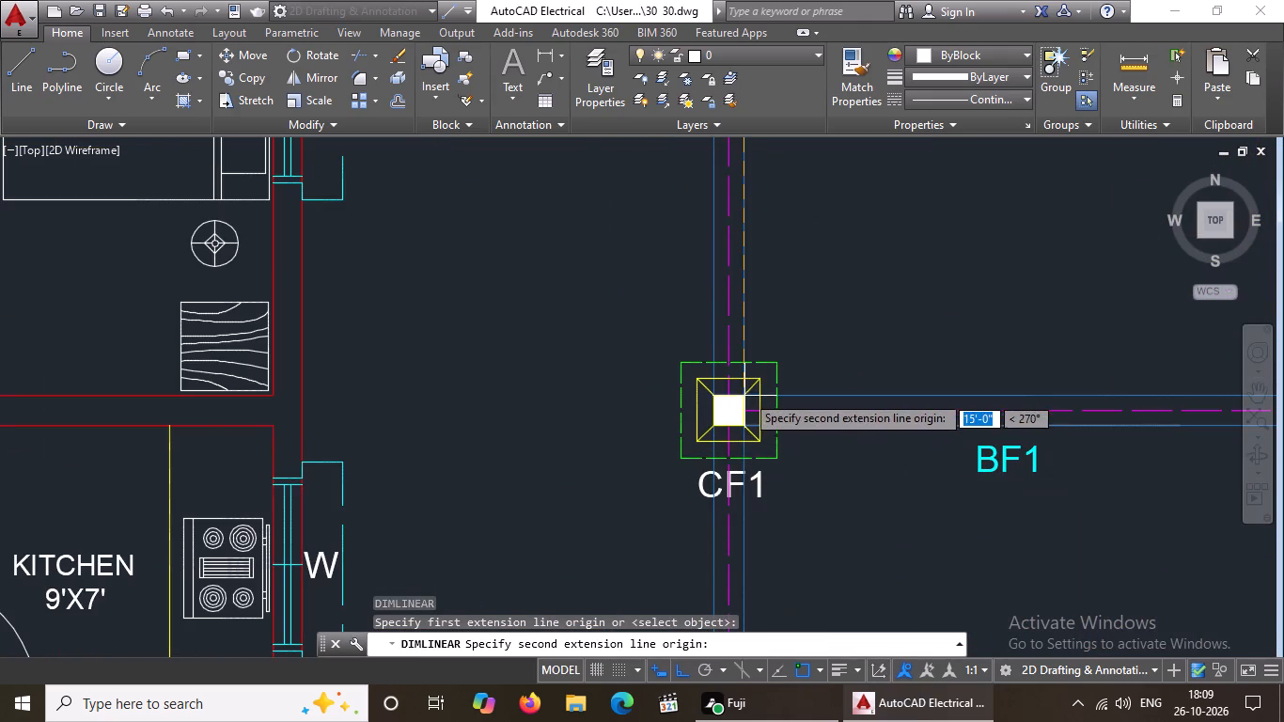
left_click(746, 390)
scroll(713, 389, "down", 3)
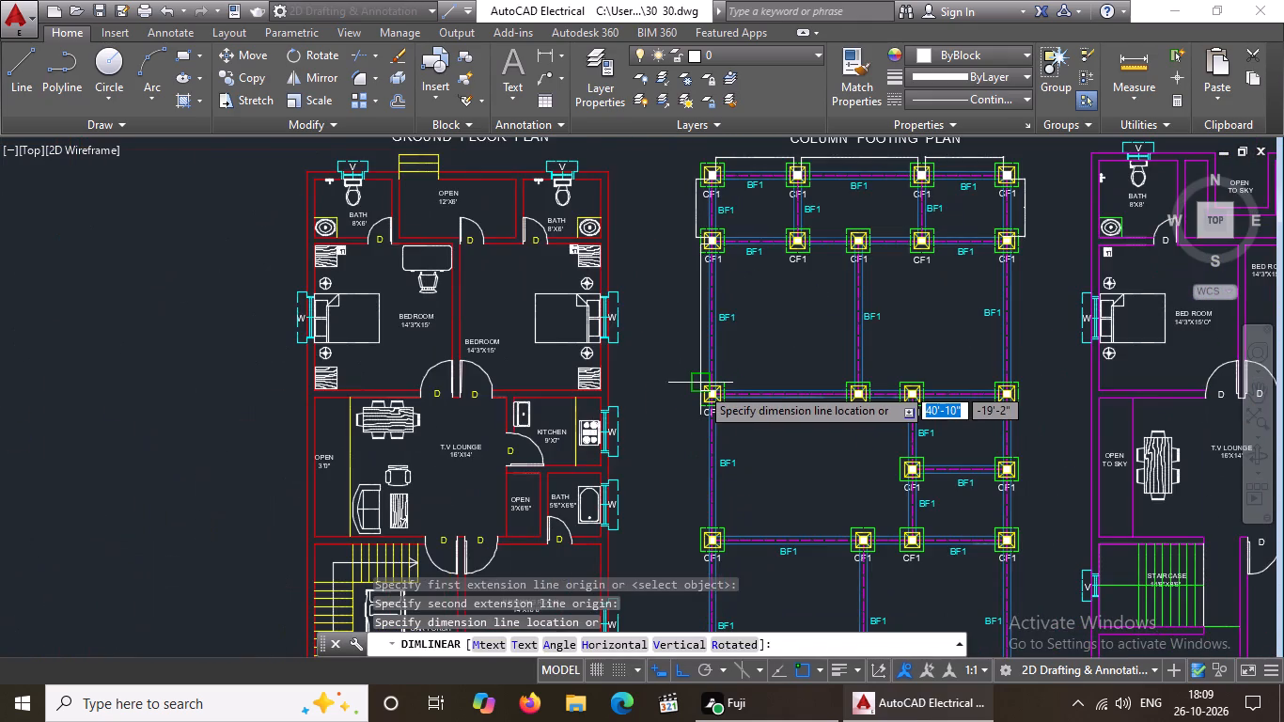
scroll(700, 386, "up", 2)
scroll(689, 387, "down", 2)
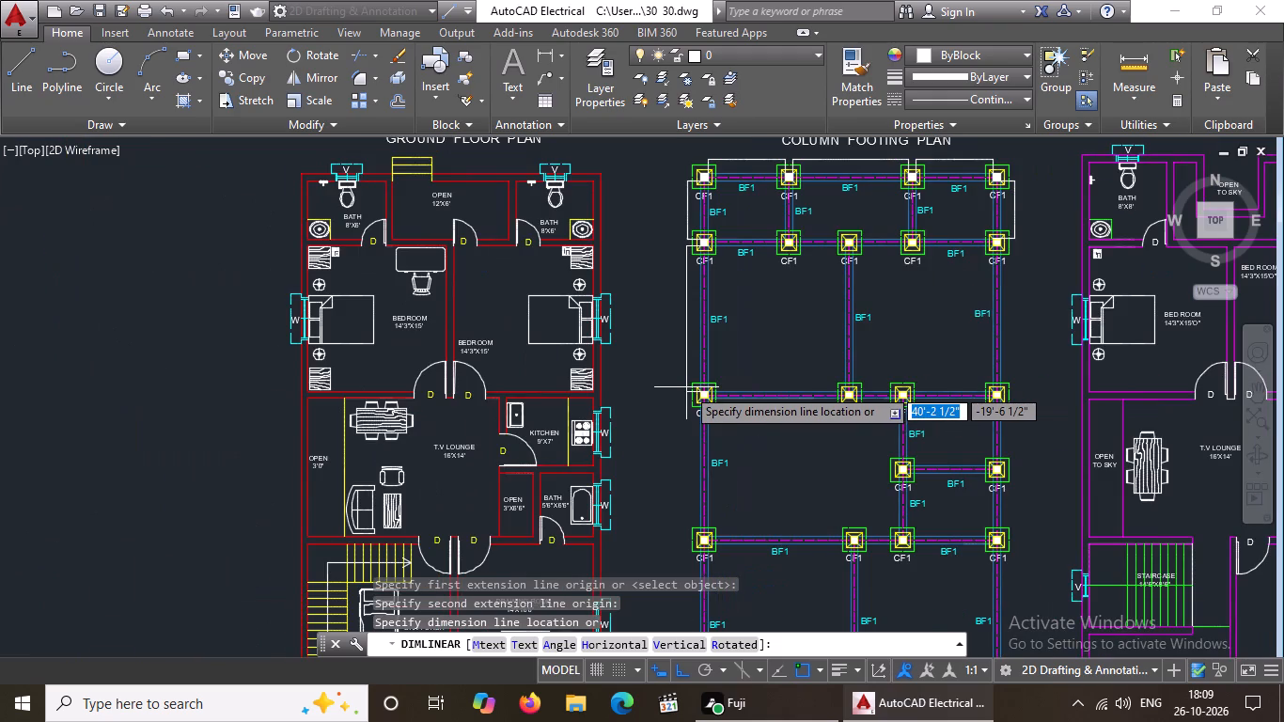
left_click(686, 387)
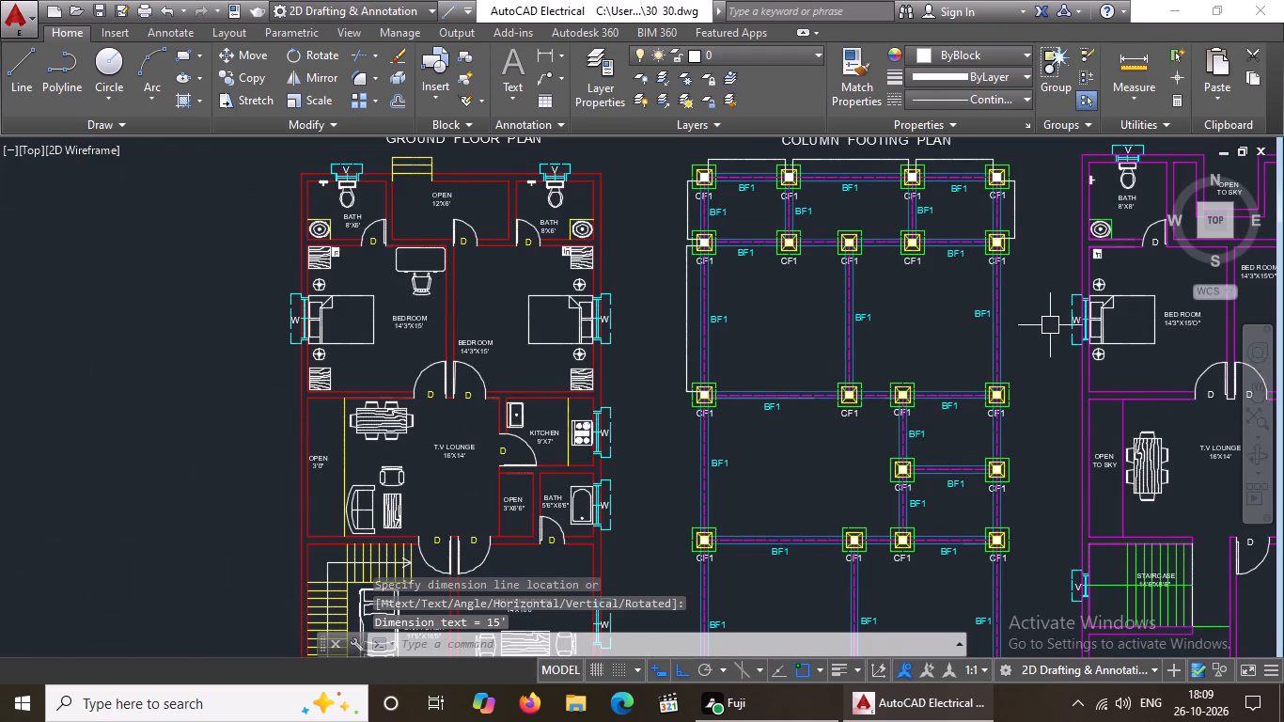
Add a vertical linear dimension between the easternmost columns of the second and third footing rows, in line with the existing east-side dimension.
middle_click_drag(1045, 326, 980, 408)
scroll(978, 399, "up", 1)
type("DIMLIN")
key("Return")
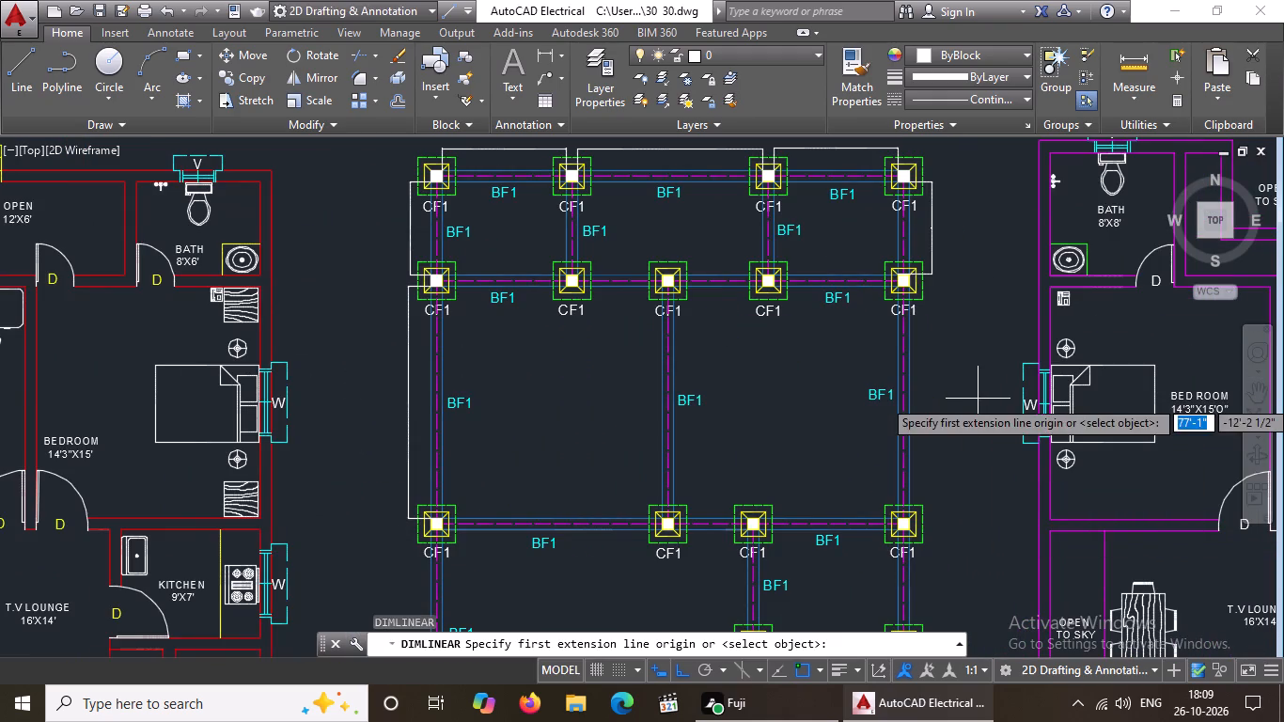
scroll(979, 340, "up", 3)
scroll(711, 229, "down", 2)
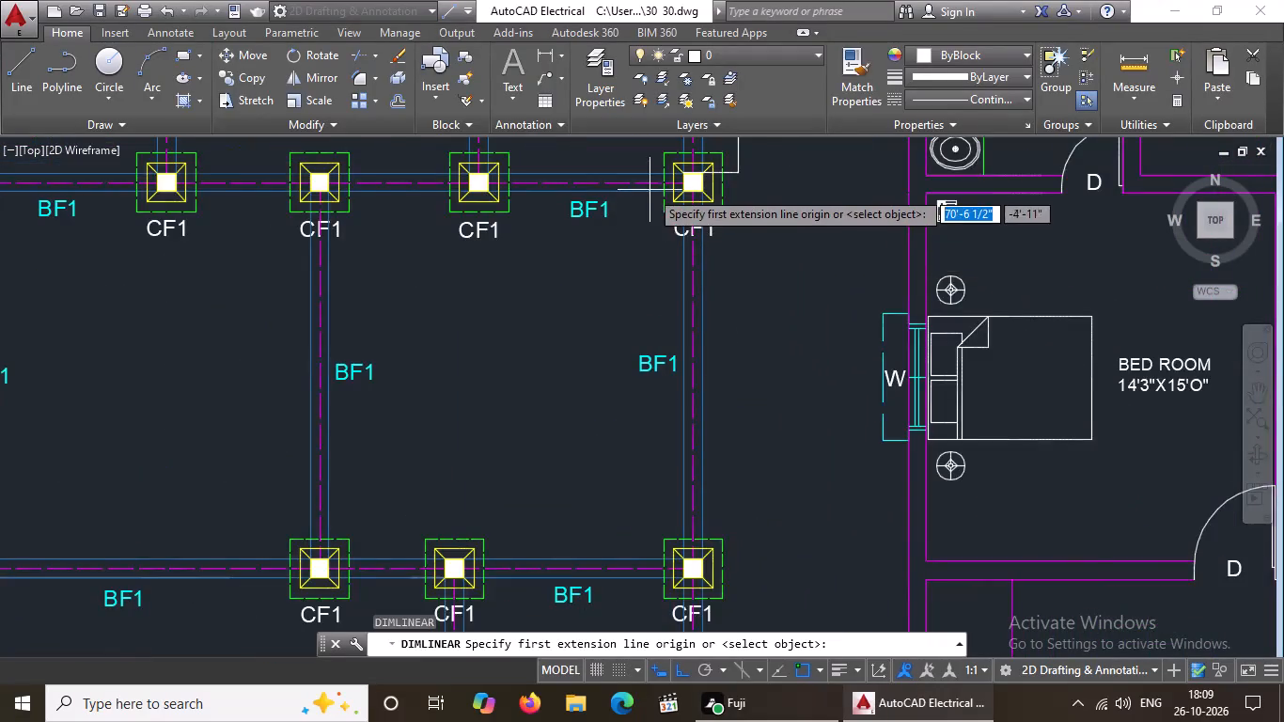
scroll(650, 190, "up", 1)
left_click(710, 193)
scroll(710, 209, "down", 4)
scroll(692, 378, "up", 2)
scroll(734, 216, "up", 3)
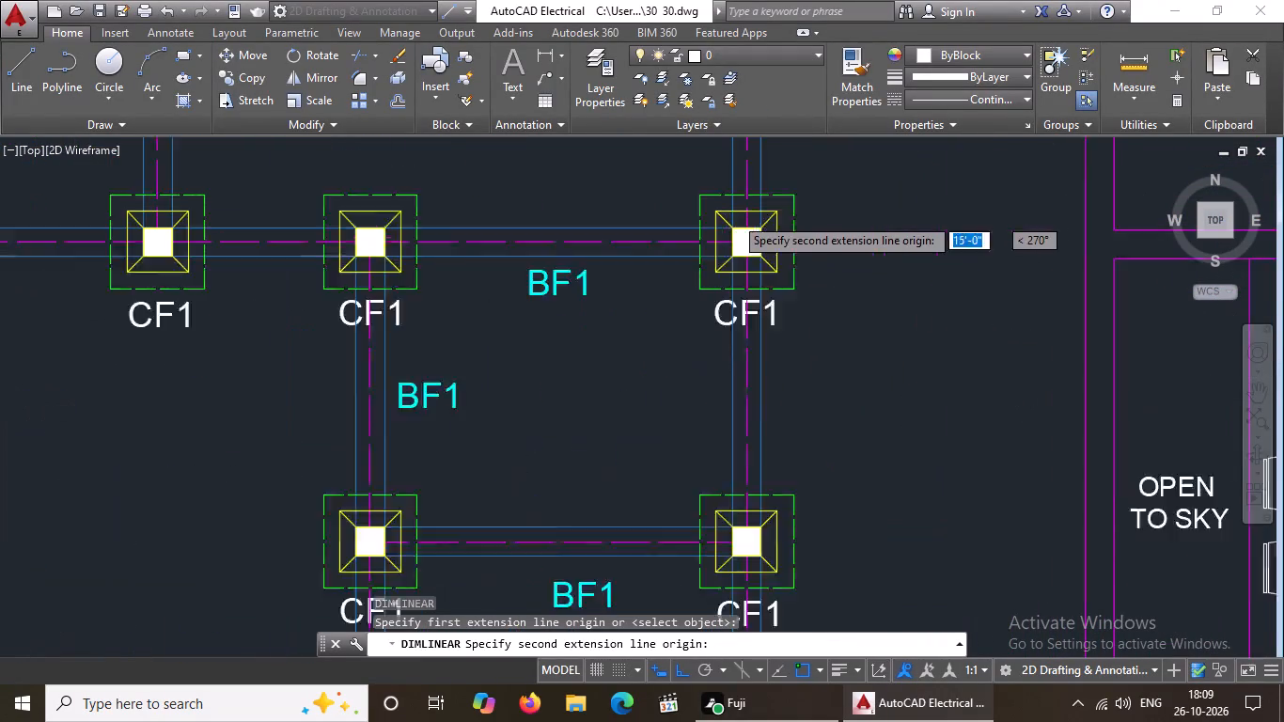
left_click(728, 230)
scroll(744, 223, "down", 3)
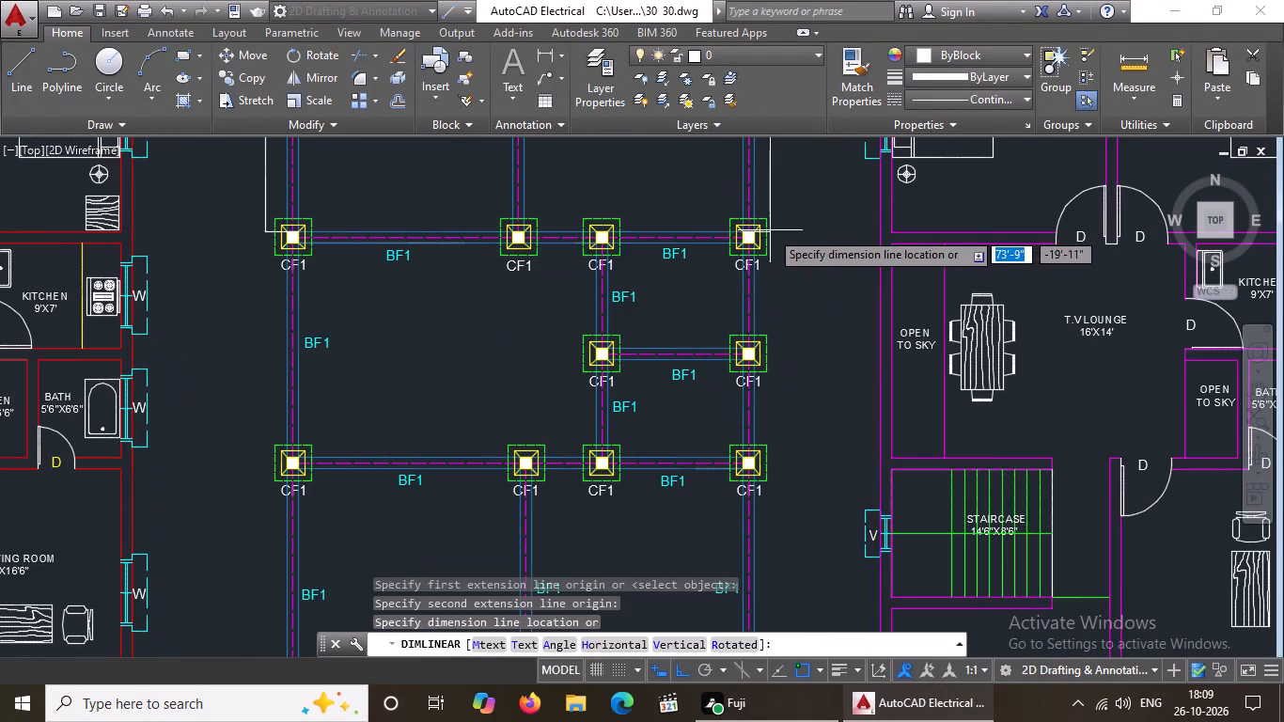
middle_click_drag(770, 230, 777, 371)
scroll(790, 350, "down", 2)
scroll(789, 348, "up", 1)
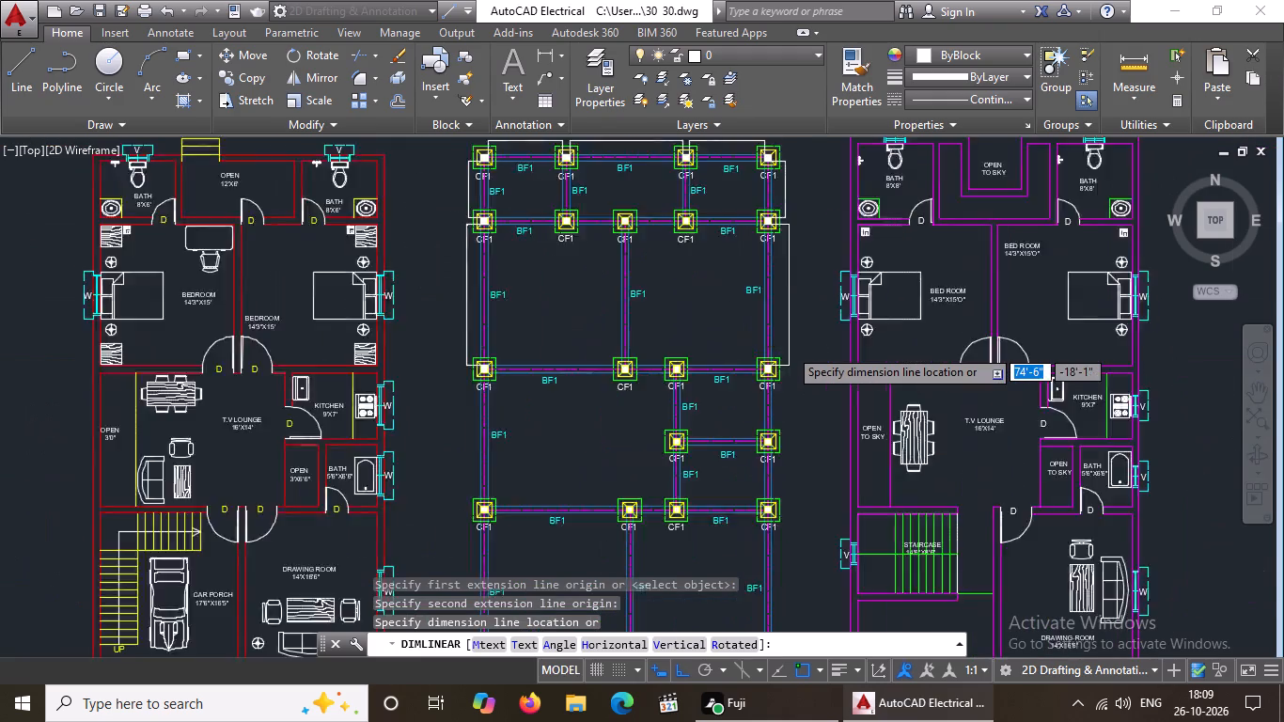
scroll(789, 348, "up", 1)
scroll(789, 348, "down", 1)
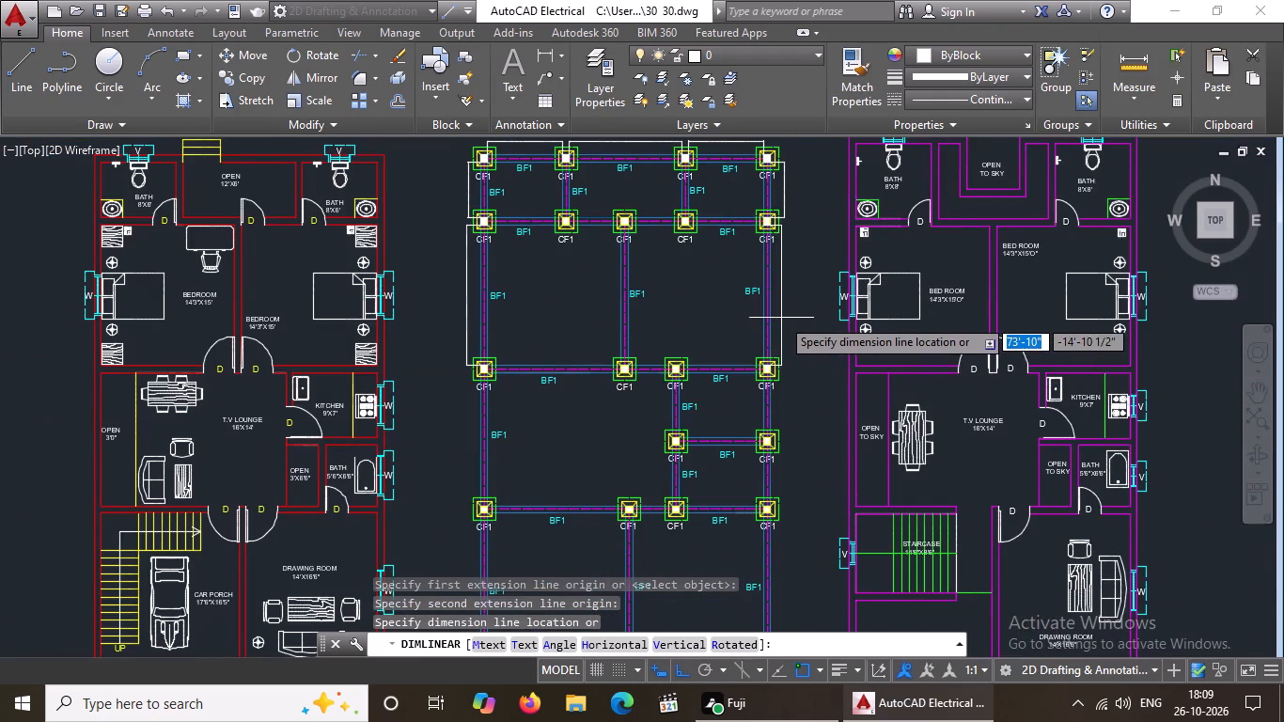
scroll(781, 318, "up", 2)
middle_click_drag(790, 361, 792, 589)
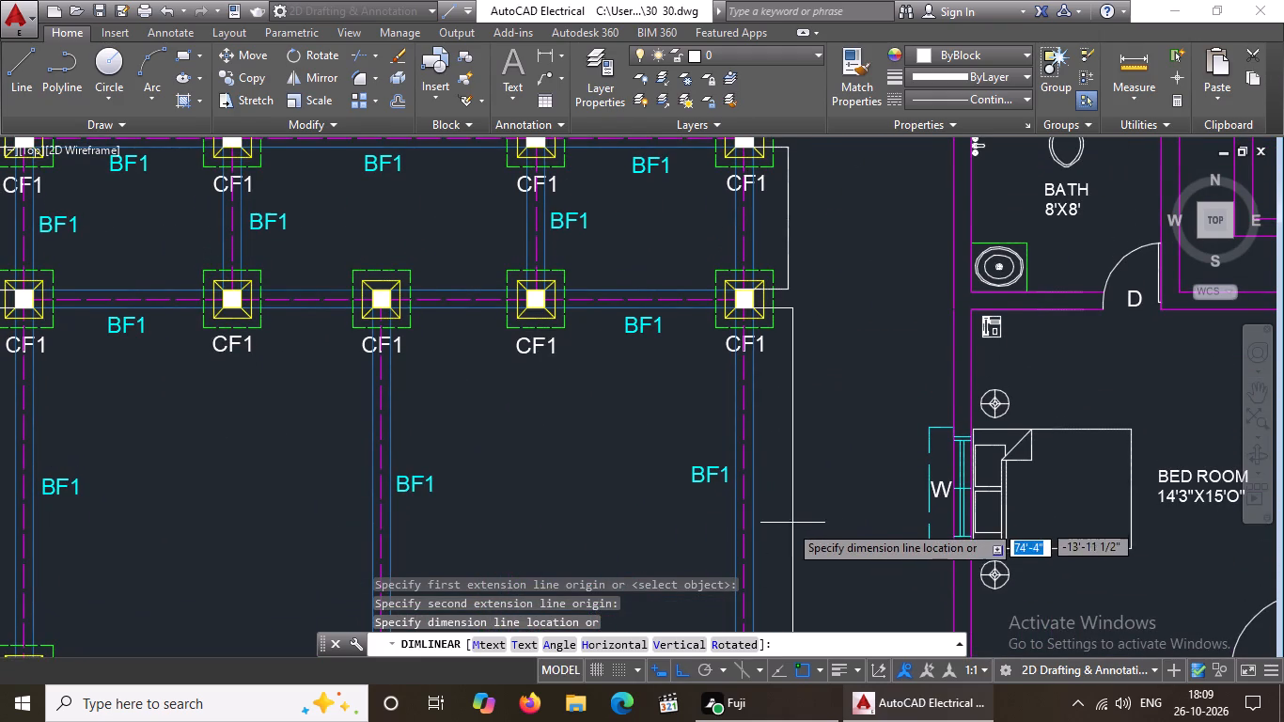
left_click(790, 523)
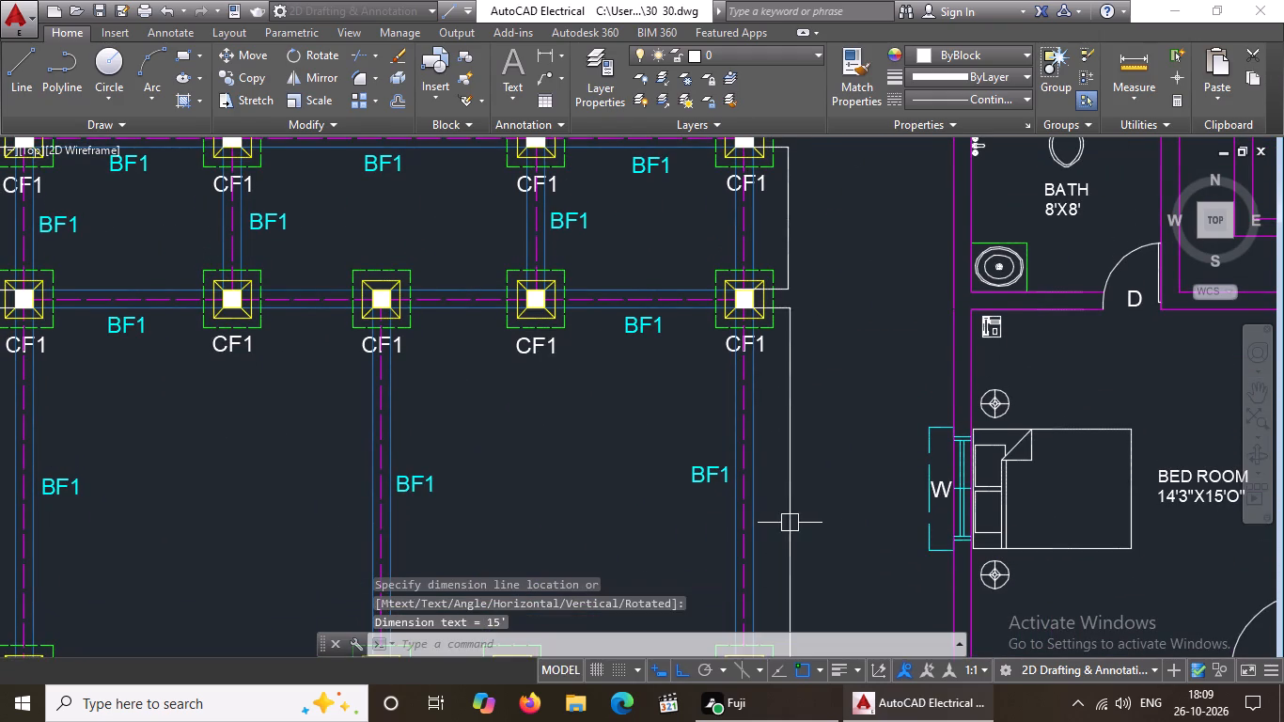
Add a vertical linear dimension on the east side between the third row's easternmost column and the one in the short two-column row below.
scroll(808, 518, "down", 3)
middle_click_drag(774, 520, 806, 442)
scroll(797, 463, "up", 1)
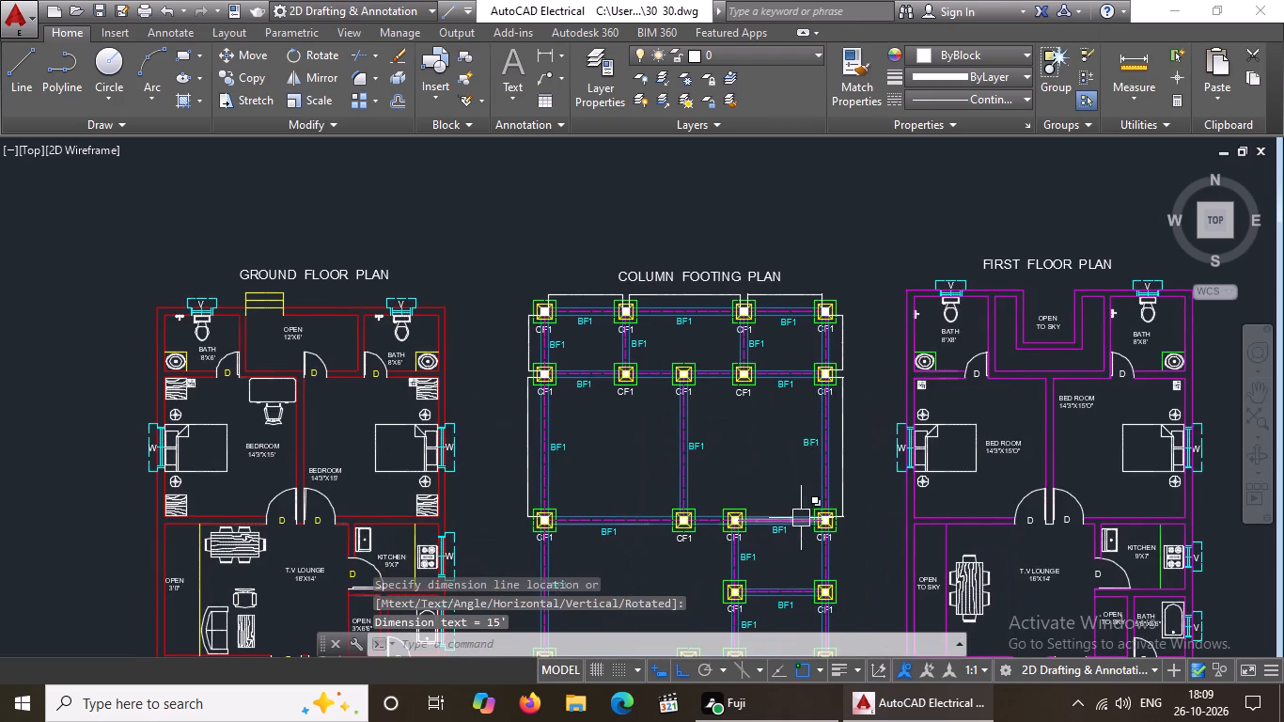
scroll(831, 442, "down", 1)
scroll(820, 562, "up", 2)
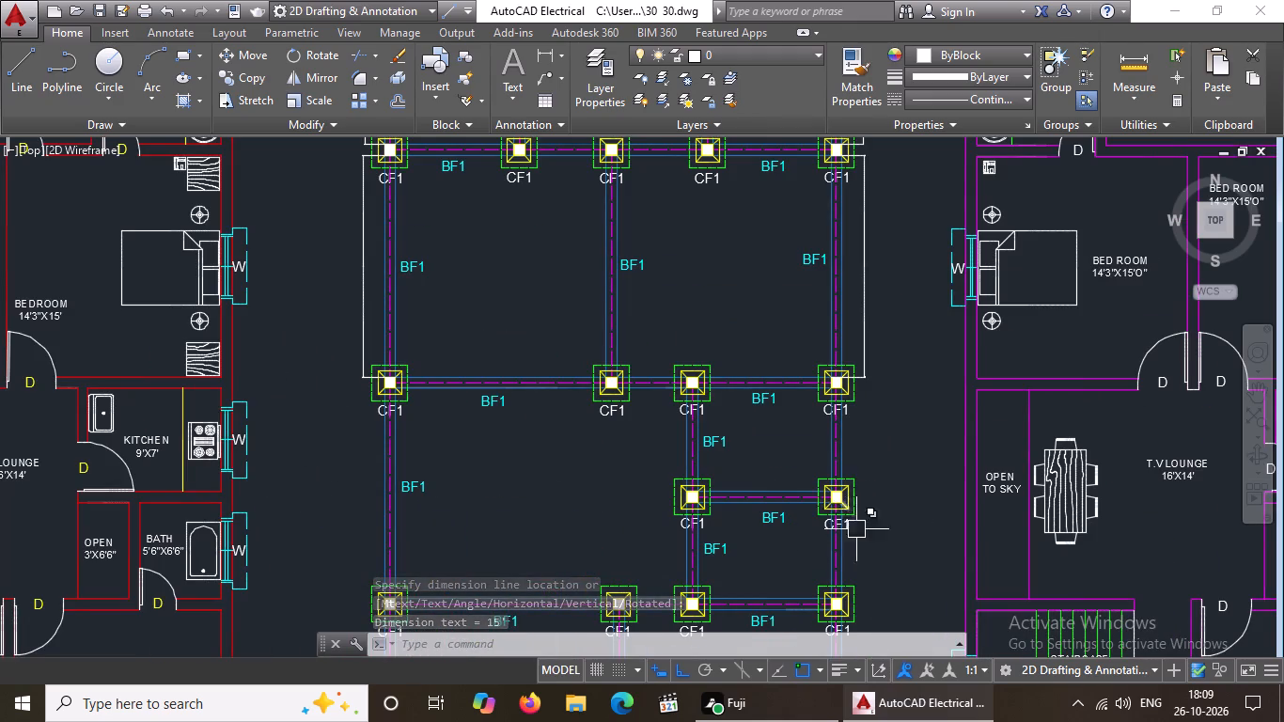
scroll(859, 544, "up", 1)
type("DIMLIN")
key("Return")
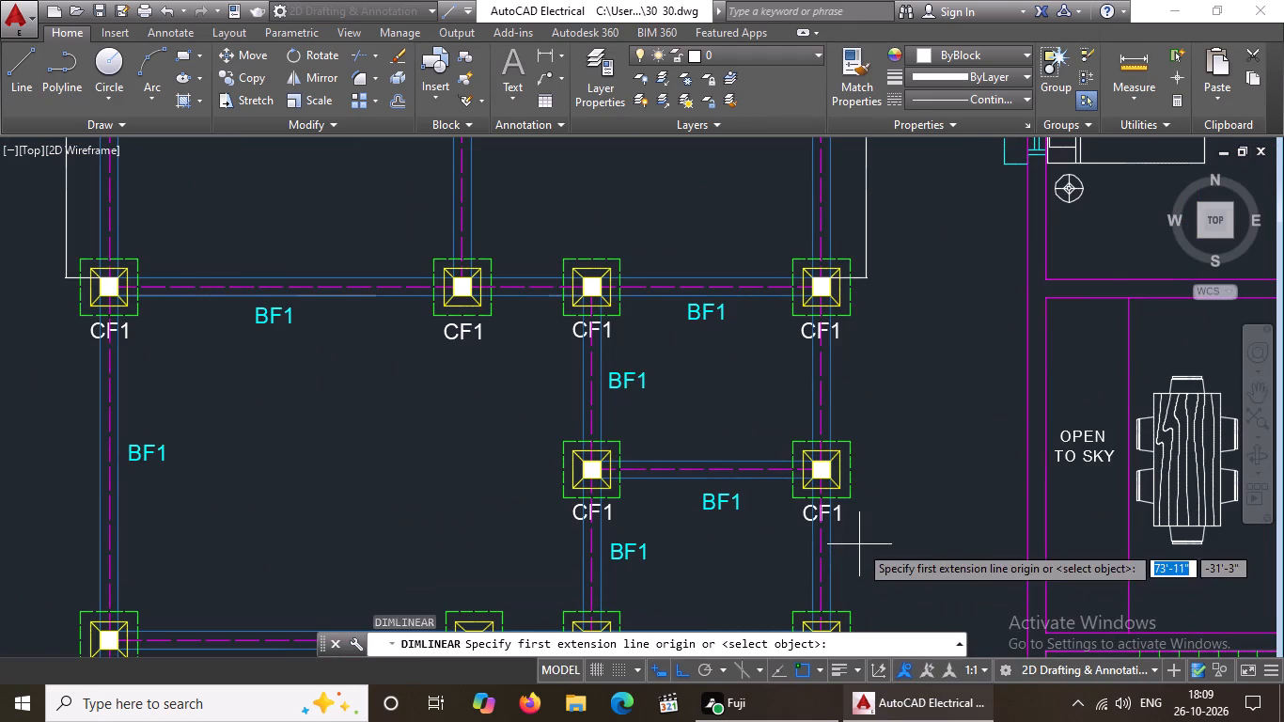
scroll(821, 312, "up", 2)
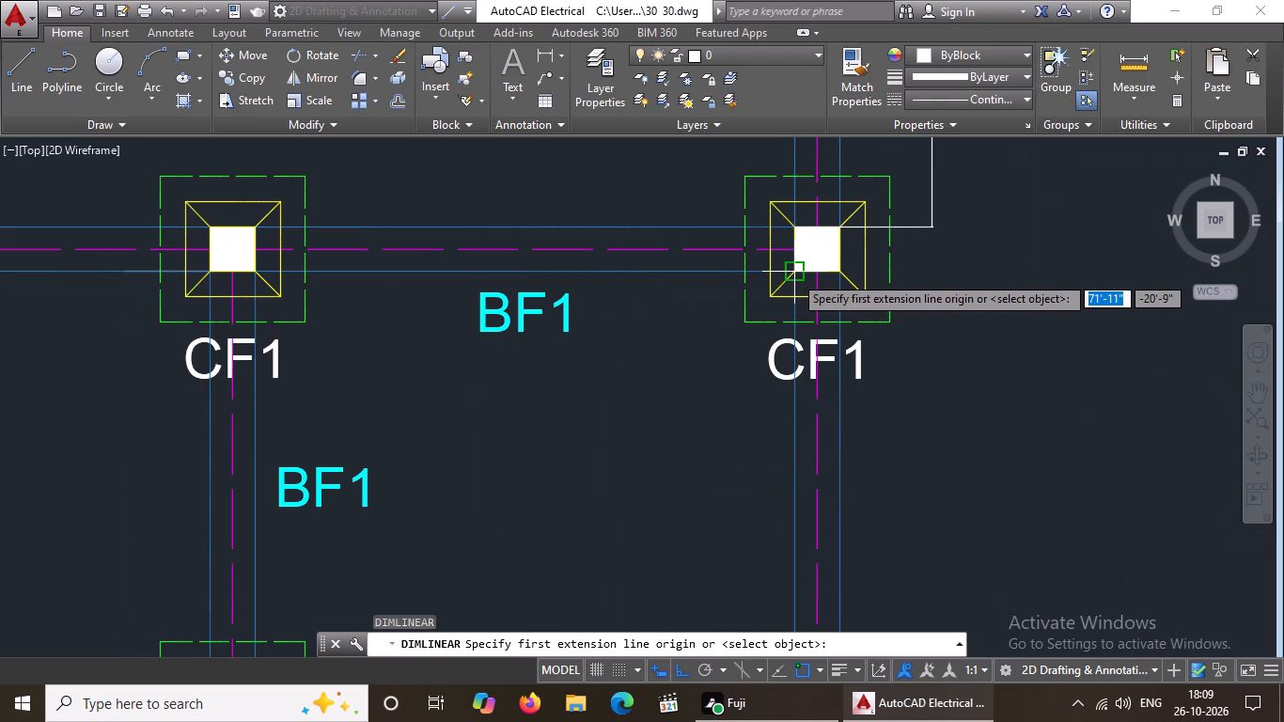
left_click(793, 275)
scroll(806, 273, "down", 3)
scroll(817, 388, "up", 3)
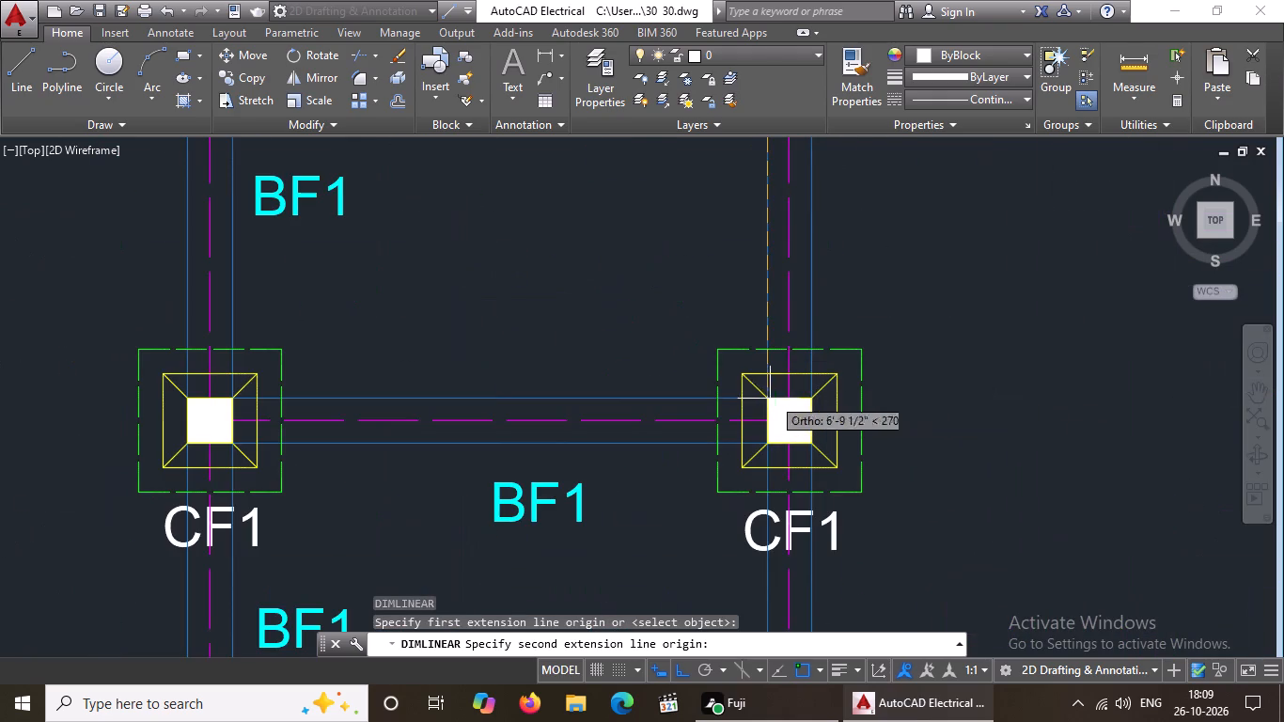
left_click_drag(769, 399, 780, 395)
scroll(838, 374, "down", 2)
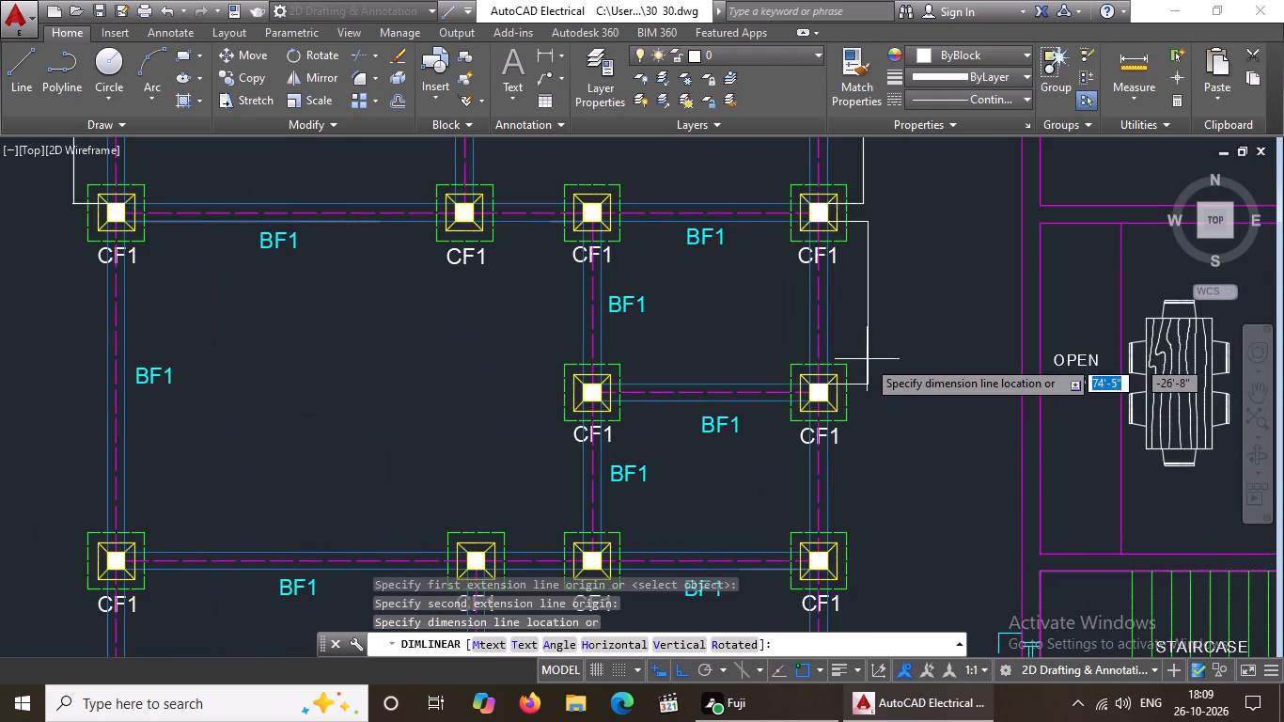
left_click(866, 359)
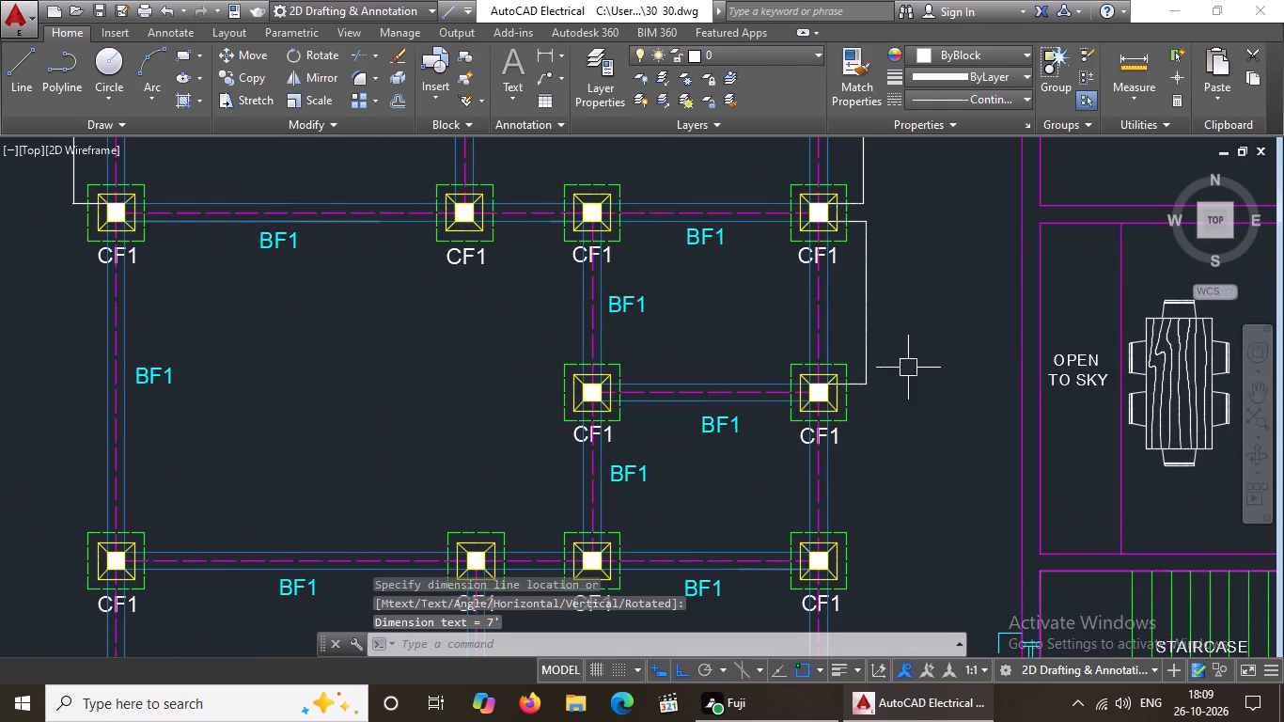
Add a vertical linear dimension between the easternmost columns of the short two-column row and the row south of it, aligned with the east-side dimensions.
type("DIMLIN\\")
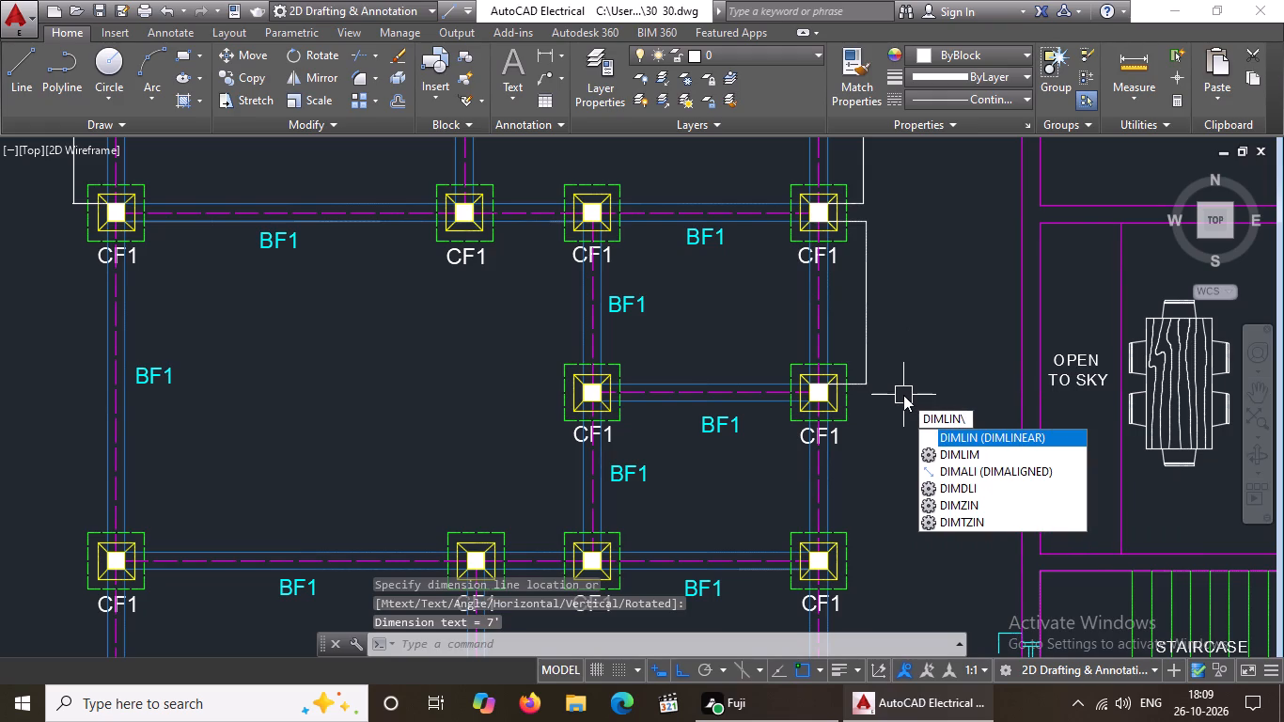
key("BackSpace")
key("Return")
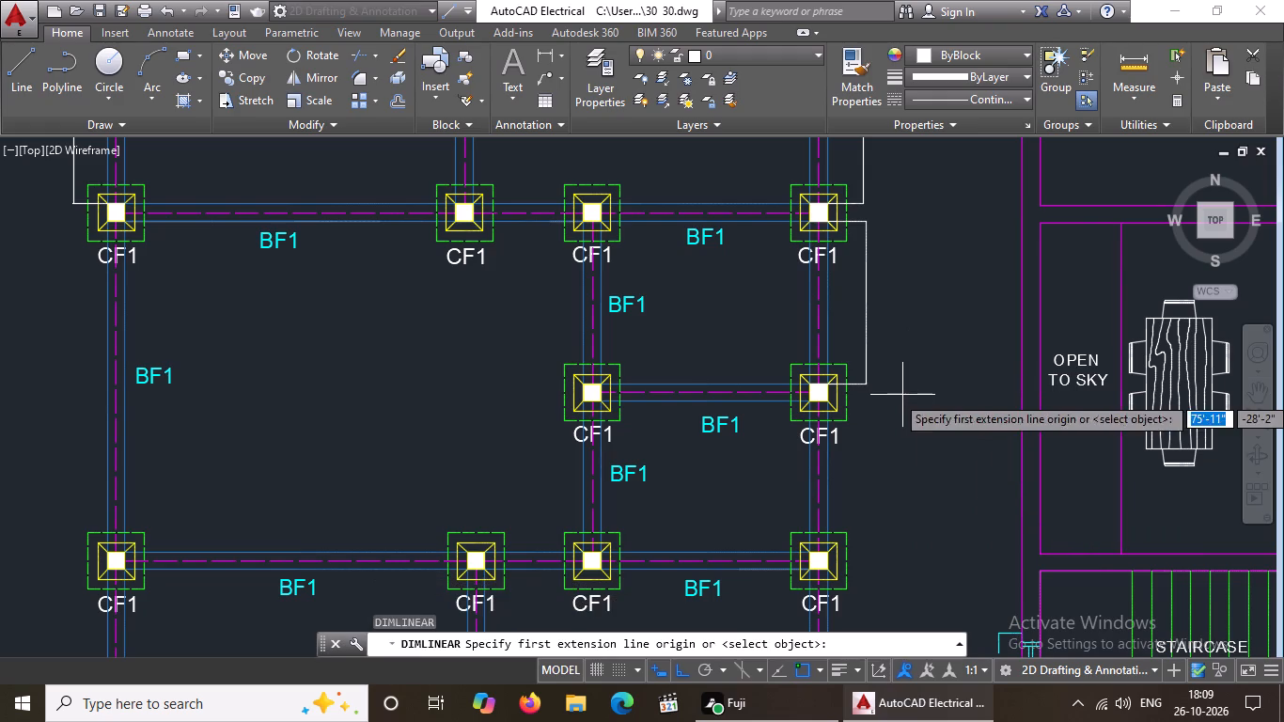
scroll(802, 539, "up", 2)
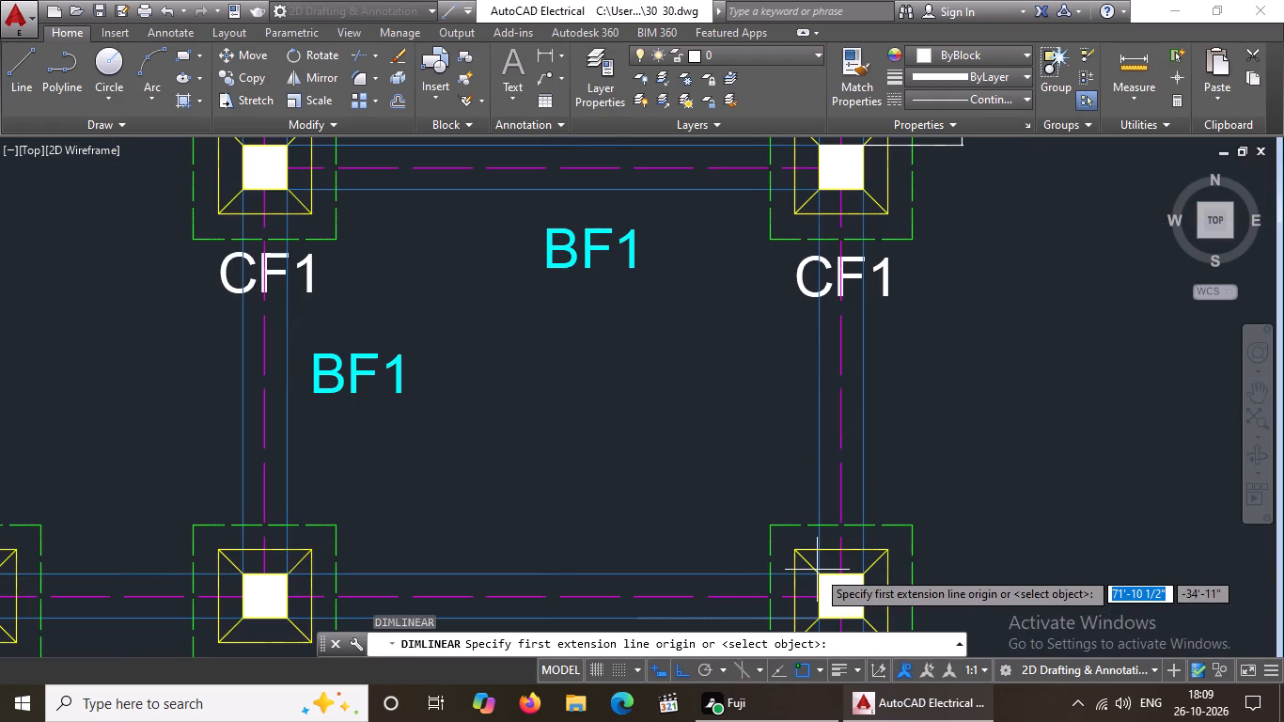
left_click(819, 574)
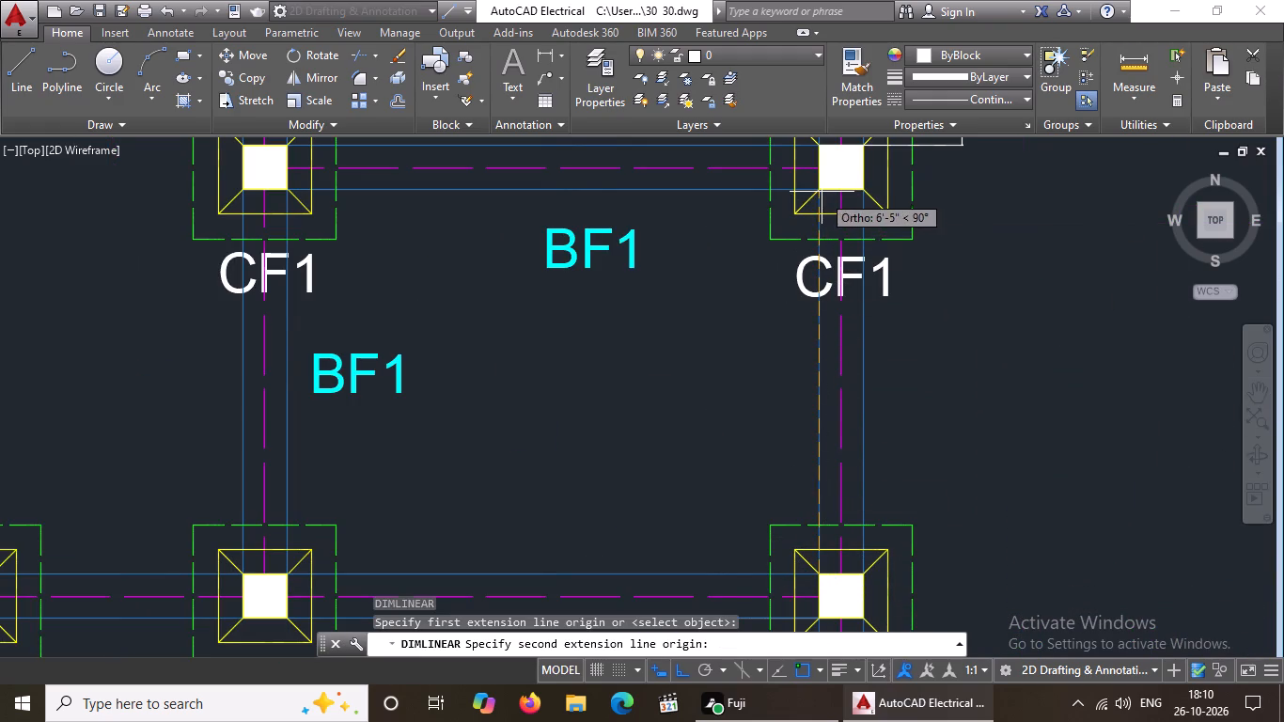
left_click_drag(819, 188, 836, 188)
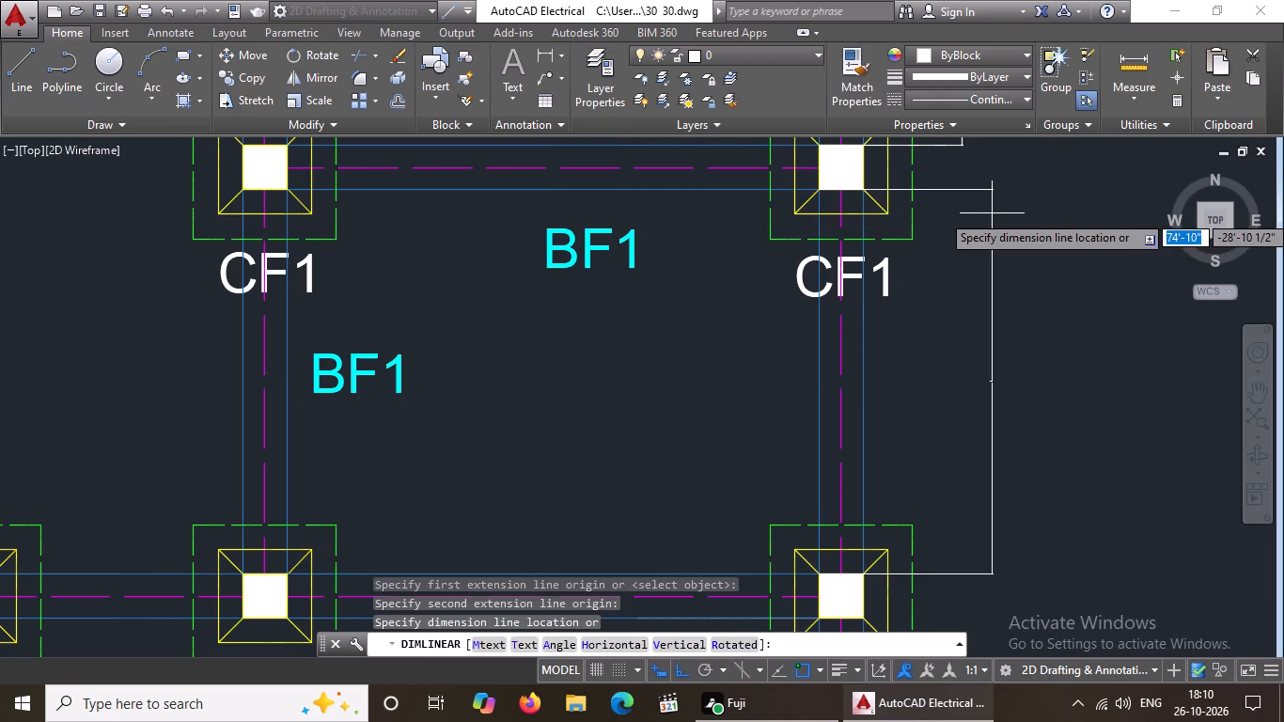
left_click(964, 209)
Add a vertical linear dimension between the easternmost columns of the two southernmost footing rows, placed east of the columns.
scroll(976, 228, "down", 5)
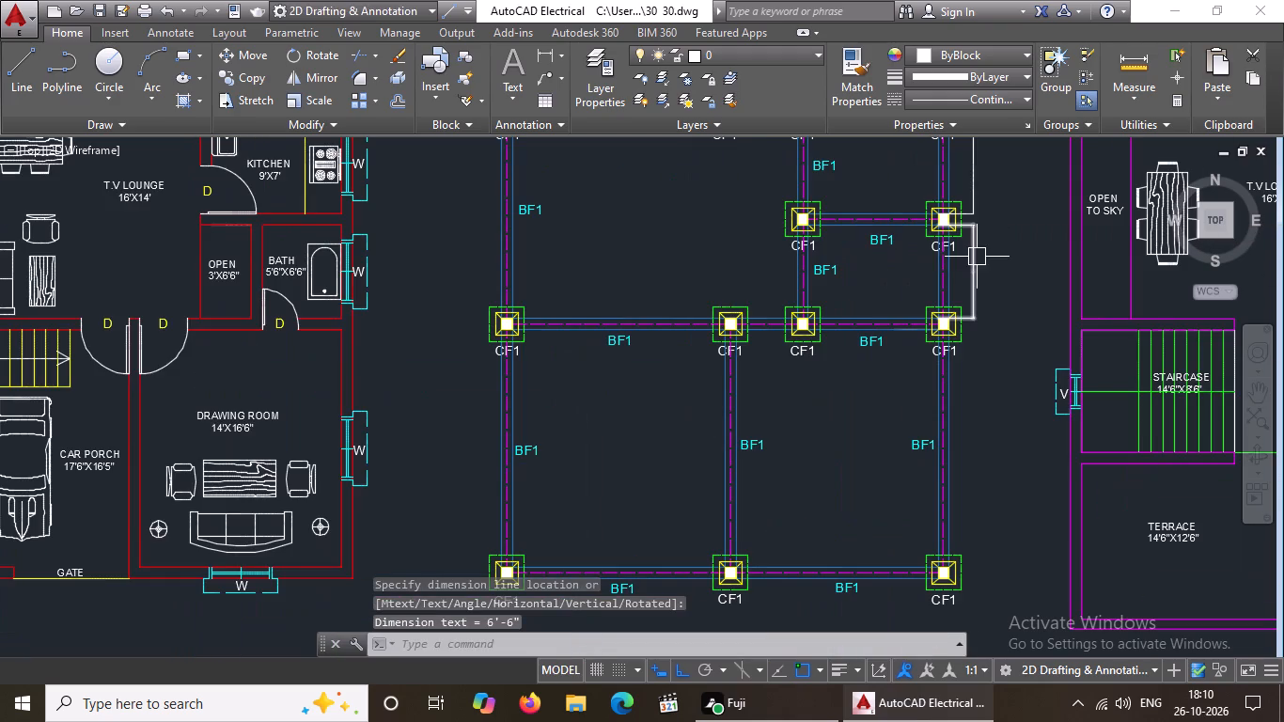
key("Escape")
type("DIMLIN")
key("Return")
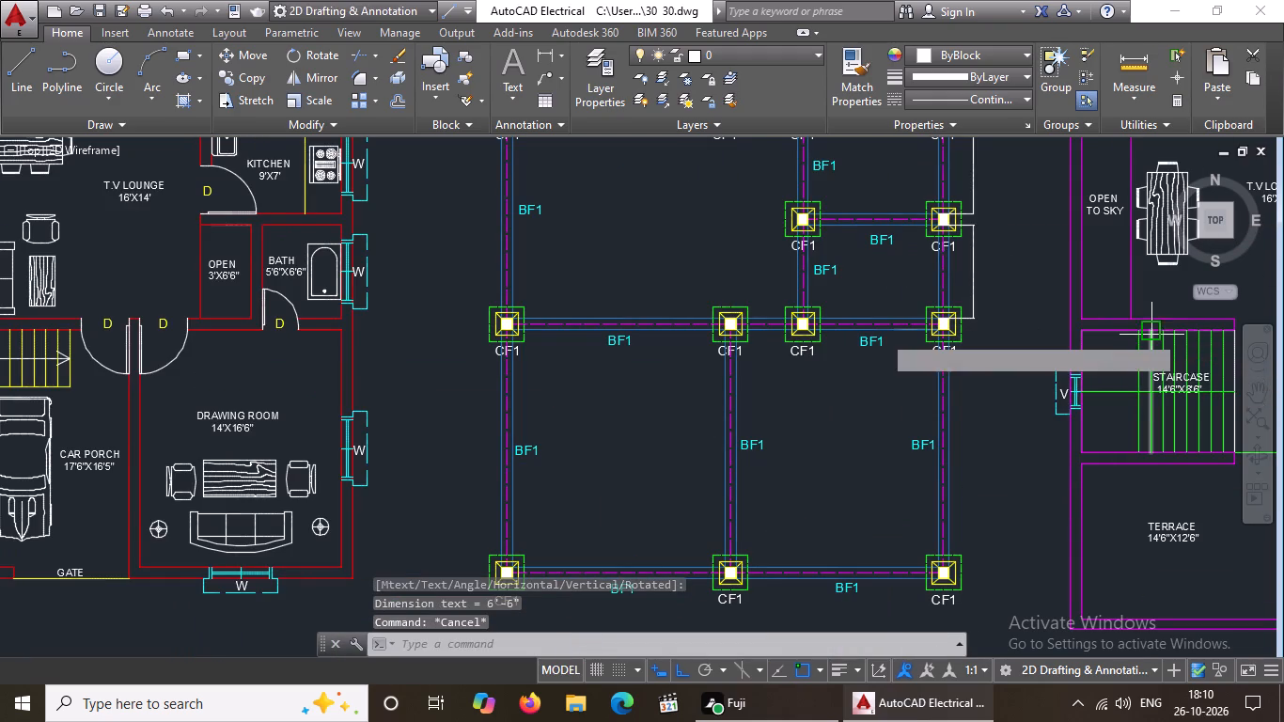
scroll(1087, 362, "up", 3)
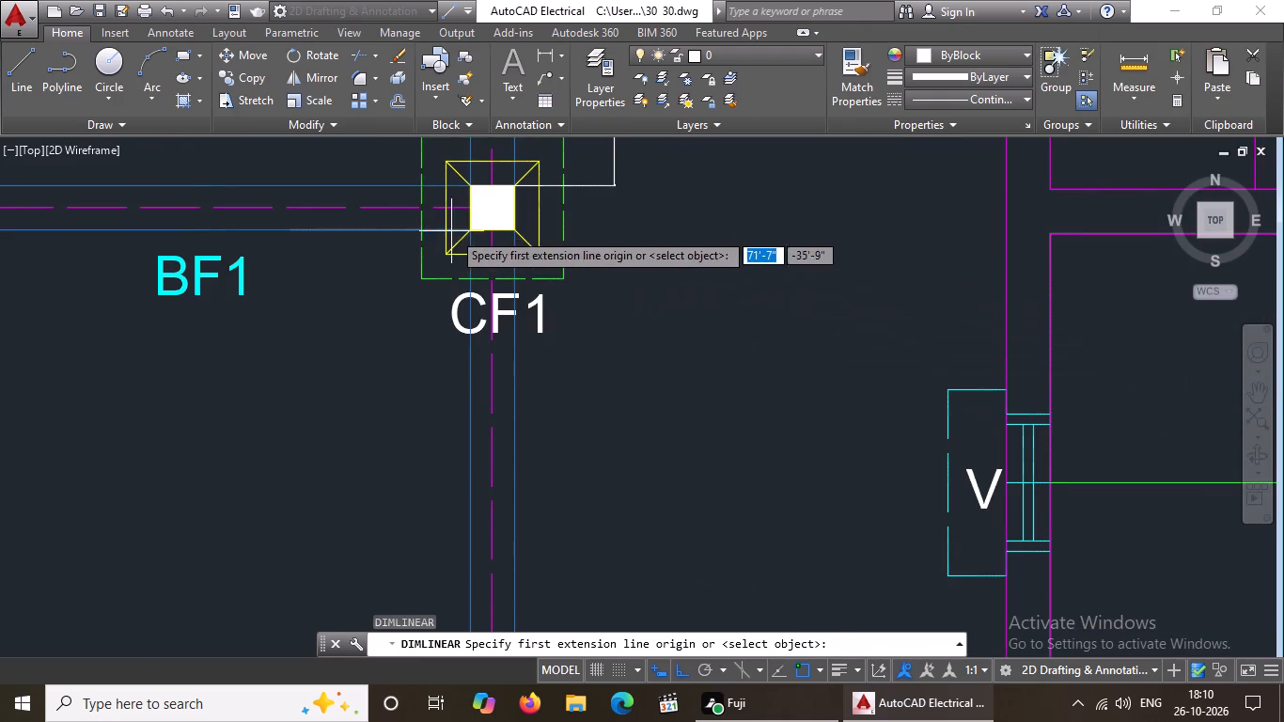
left_click(473, 229)
scroll(473, 233, "down", 3)
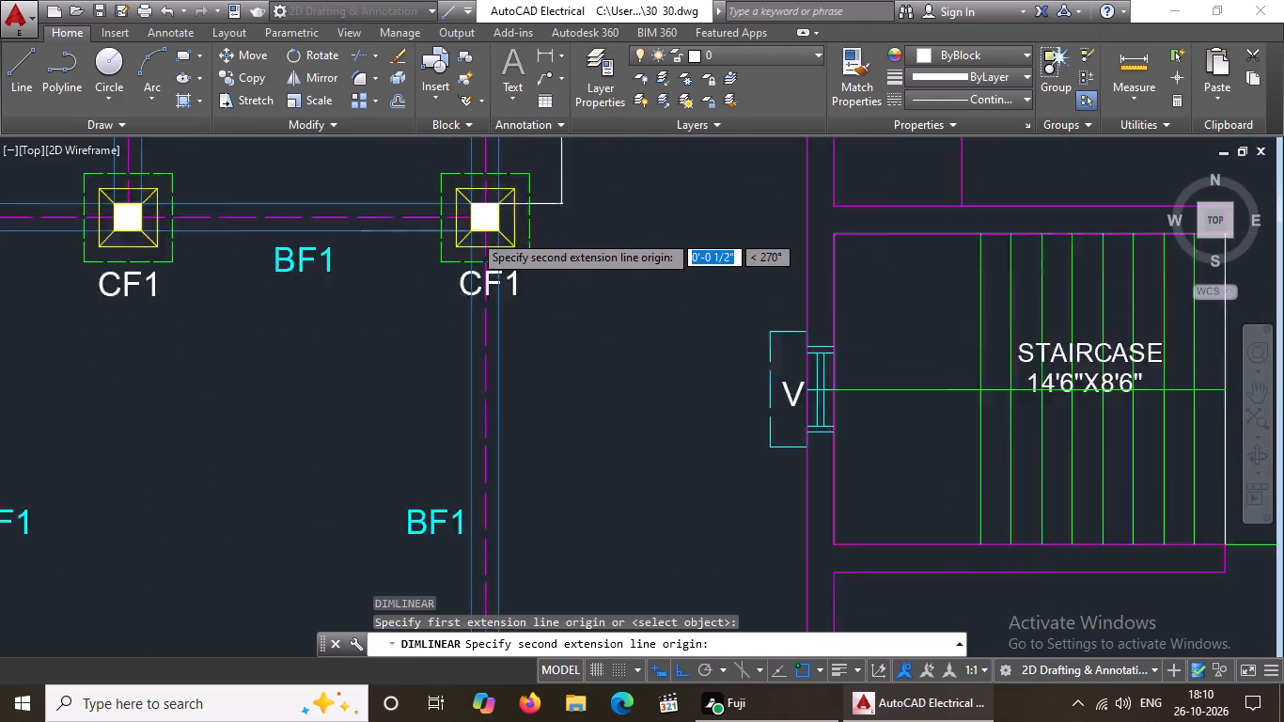
scroll(473, 233, "down", 1)
scroll(462, 488, "up", 3)
left_click_drag(500, 419, 509, 417)
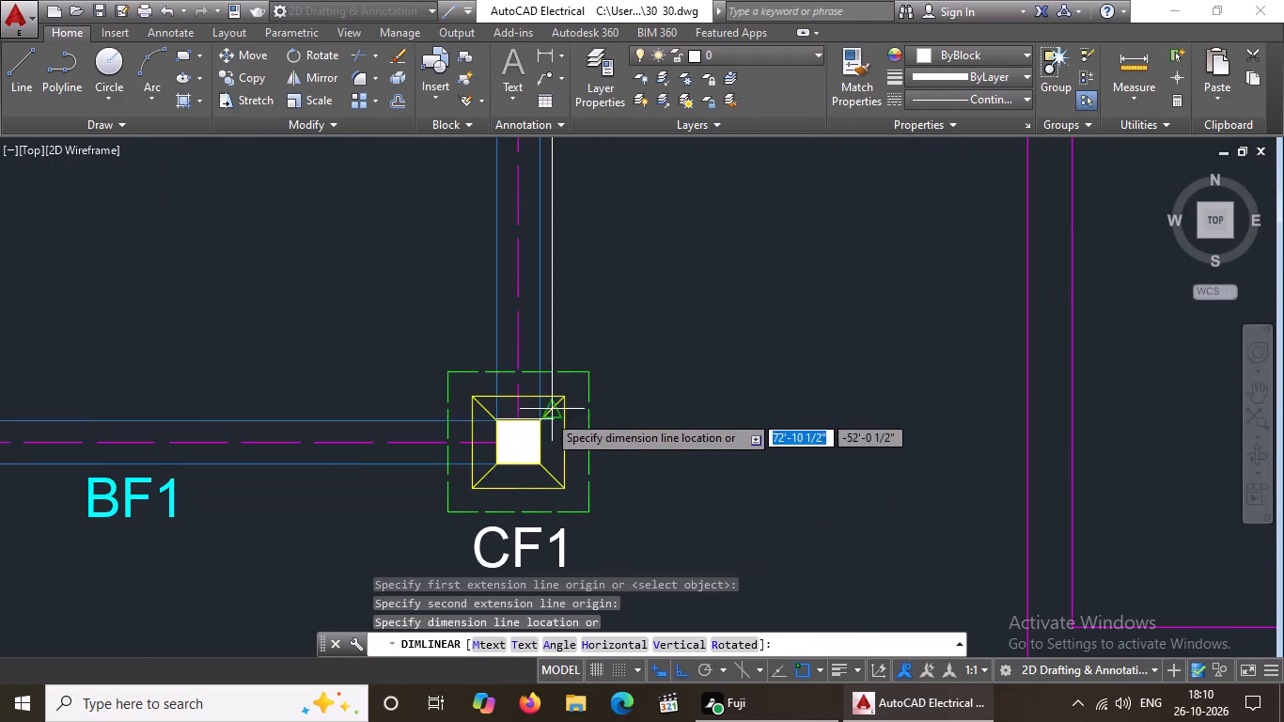
scroll(551, 415, "down", 3)
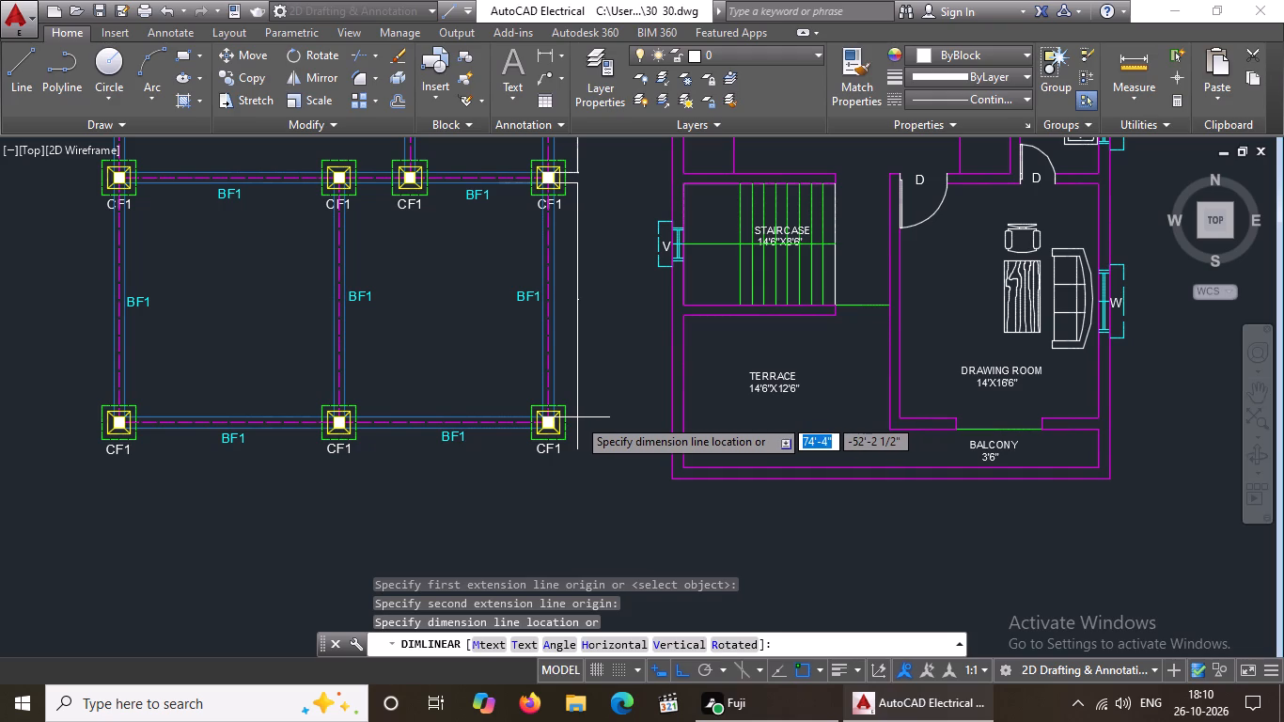
left_click(579, 416)
scroll(586, 414, "down", 4)
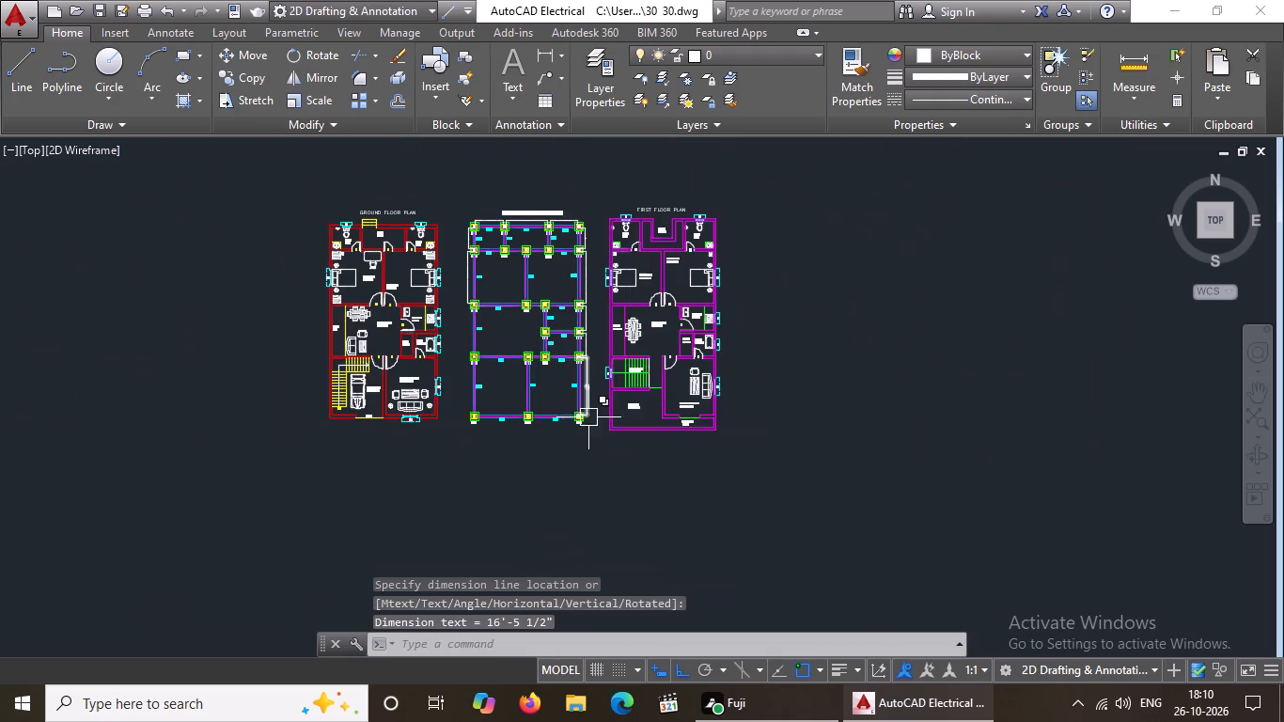
Add a vertical linear dimension between the westernmost columns of the third footing row and the second-southernmost row, in line with the west-side dimensions.
scroll(457, 202, "up", 3)
scroll(568, 306, "down", 3)
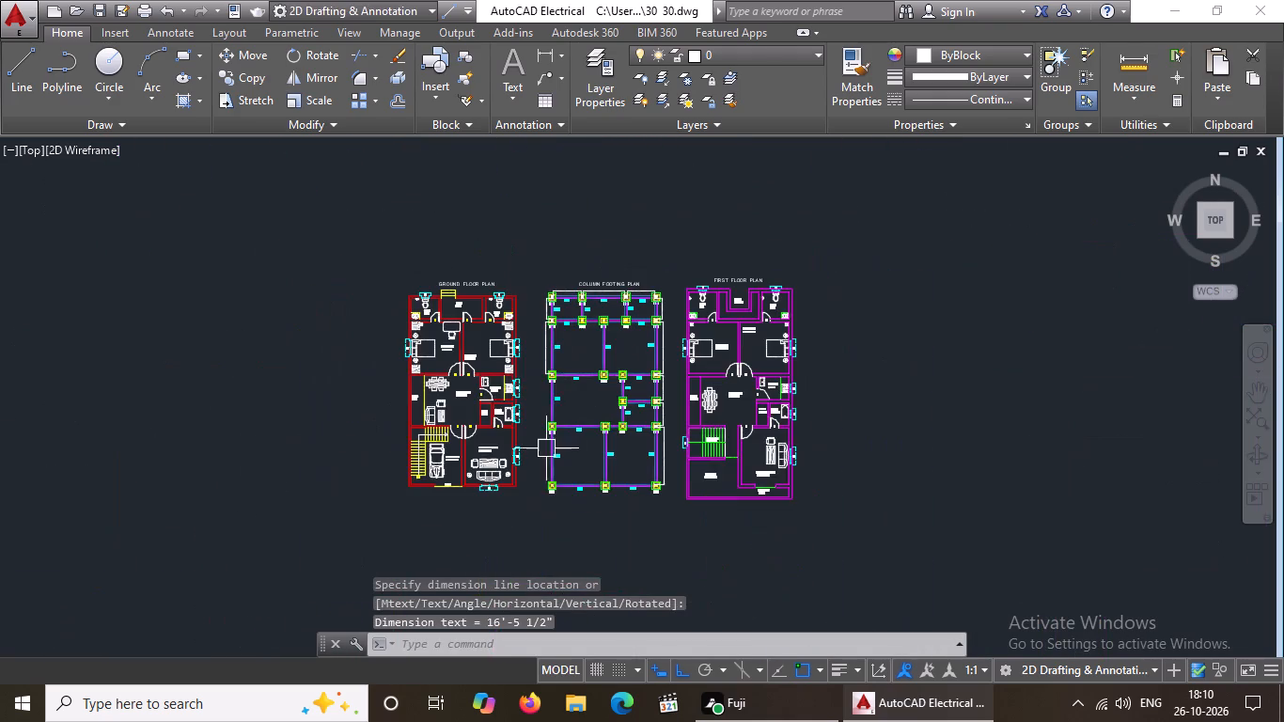
scroll(572, 432, "up", 3)
key("Escape")
type("DIMLIN")
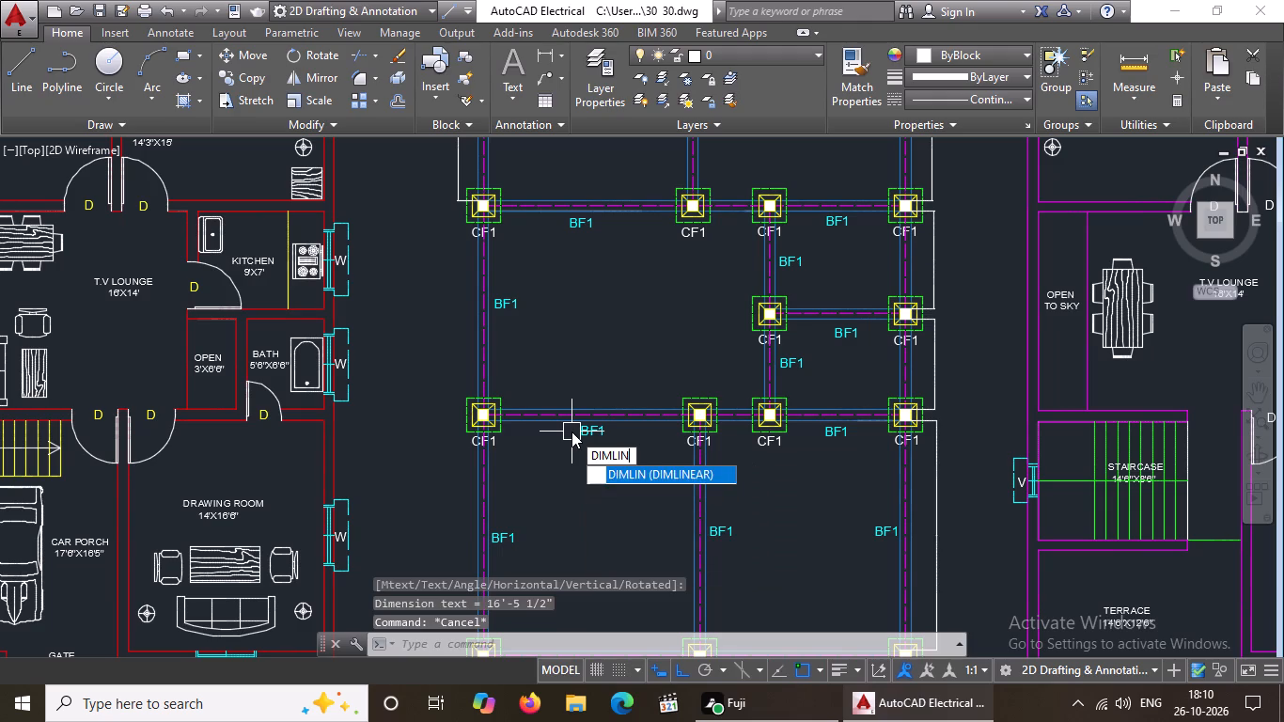
key("Return")
scroll(452, 243, "up", 2)
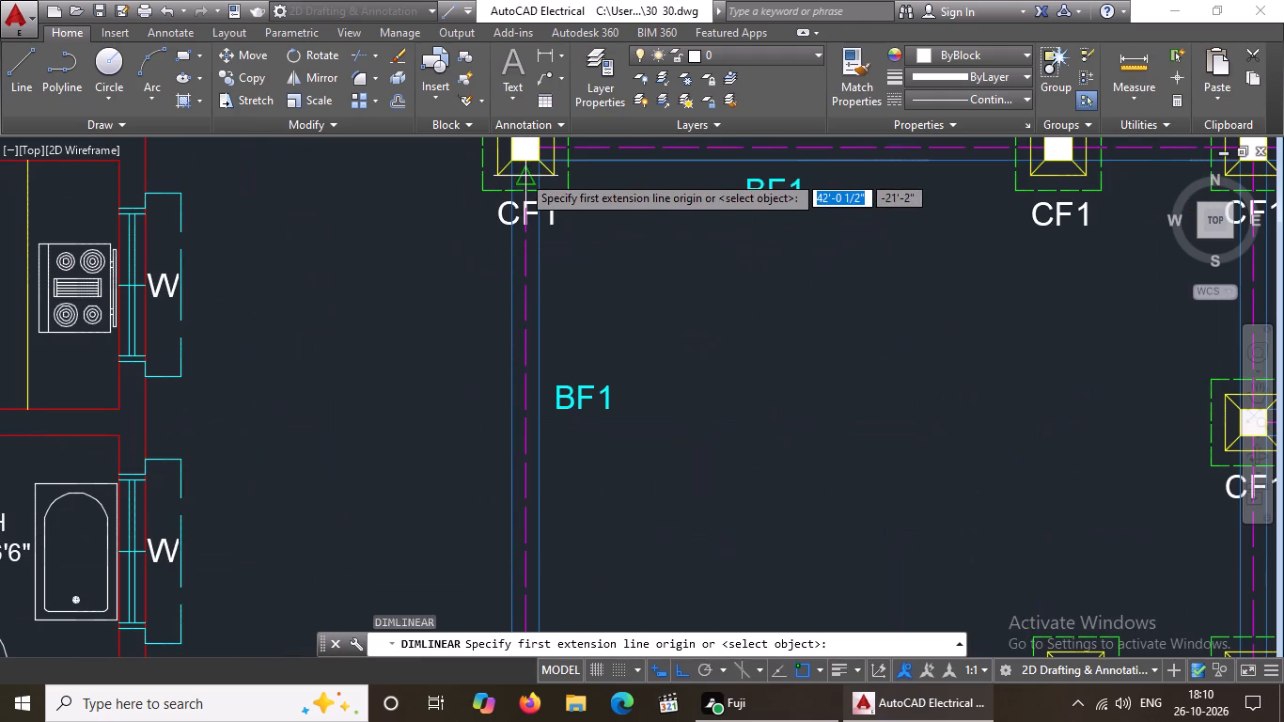
left_click(539, 163)
scroll(538, 221, "down", 3)
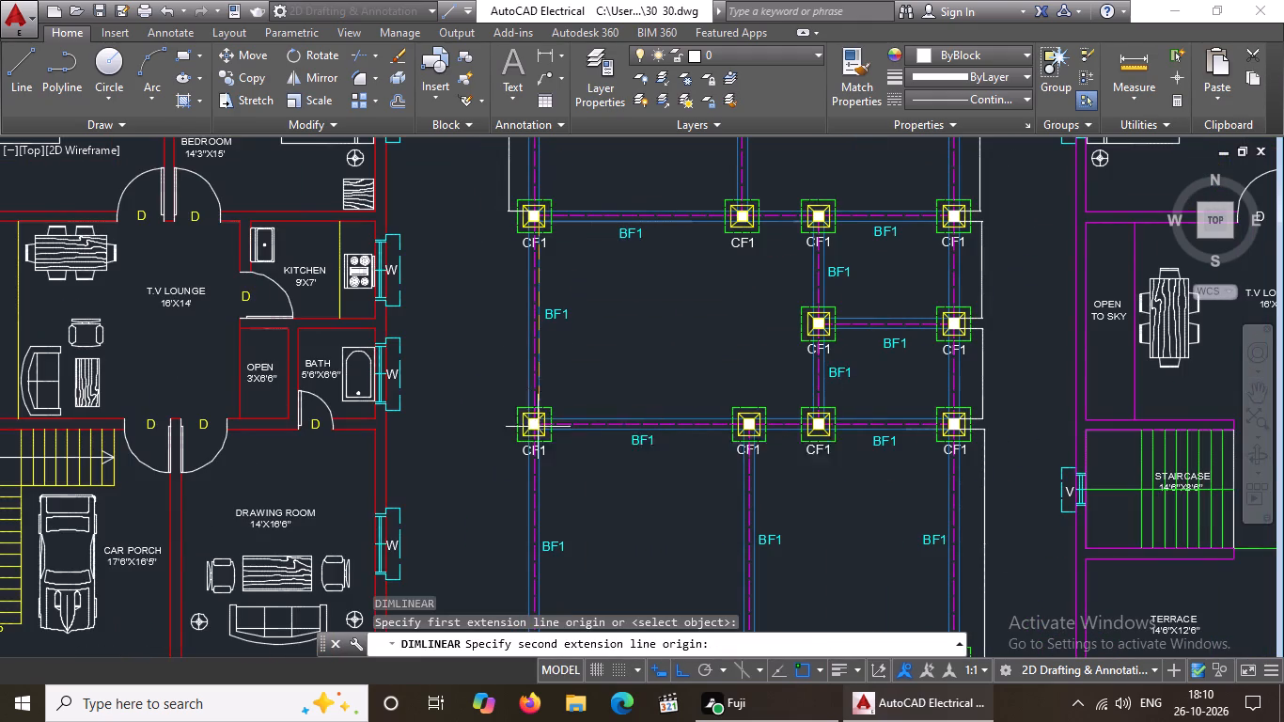
scroll(539, 427, "up", 3)
left_click(533, 402)
scroll(533, 403, "down", 3)
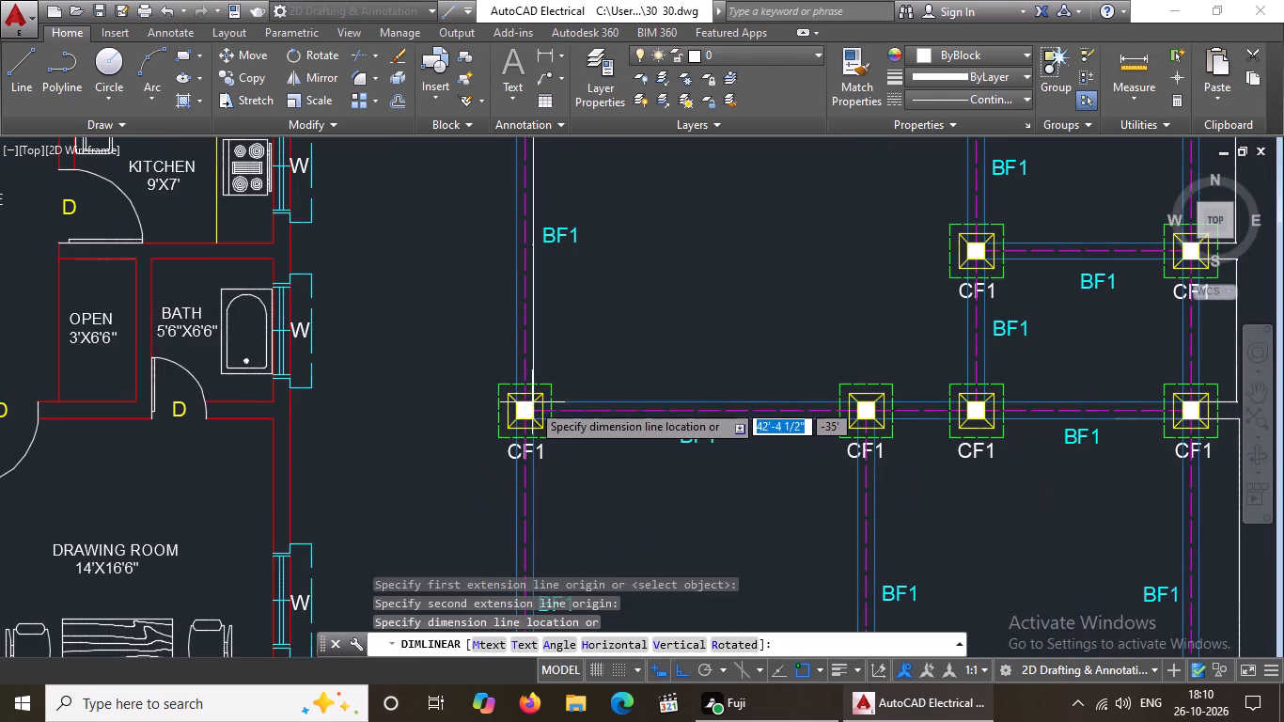
middle_click_drag(495, 416, 475, 525)
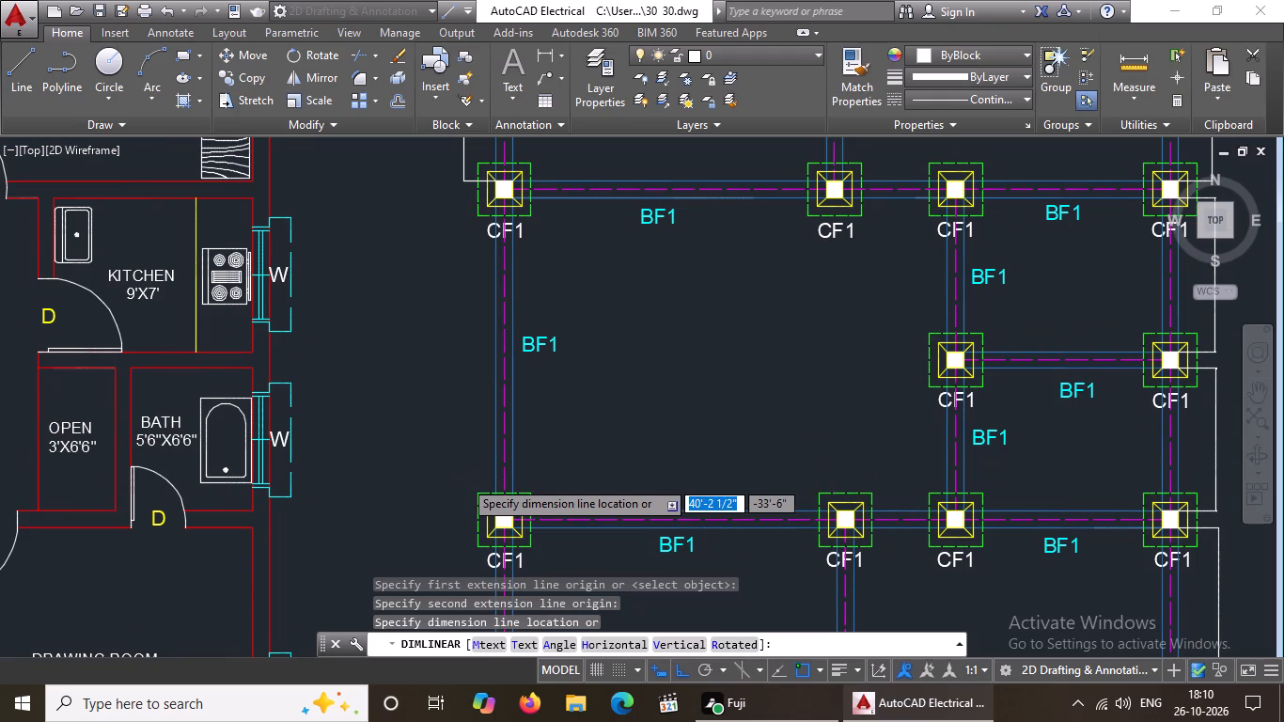
left_click(463, 479)
scroll(566, 471, "down", 5)
scroll(587, 500, "up", 3)
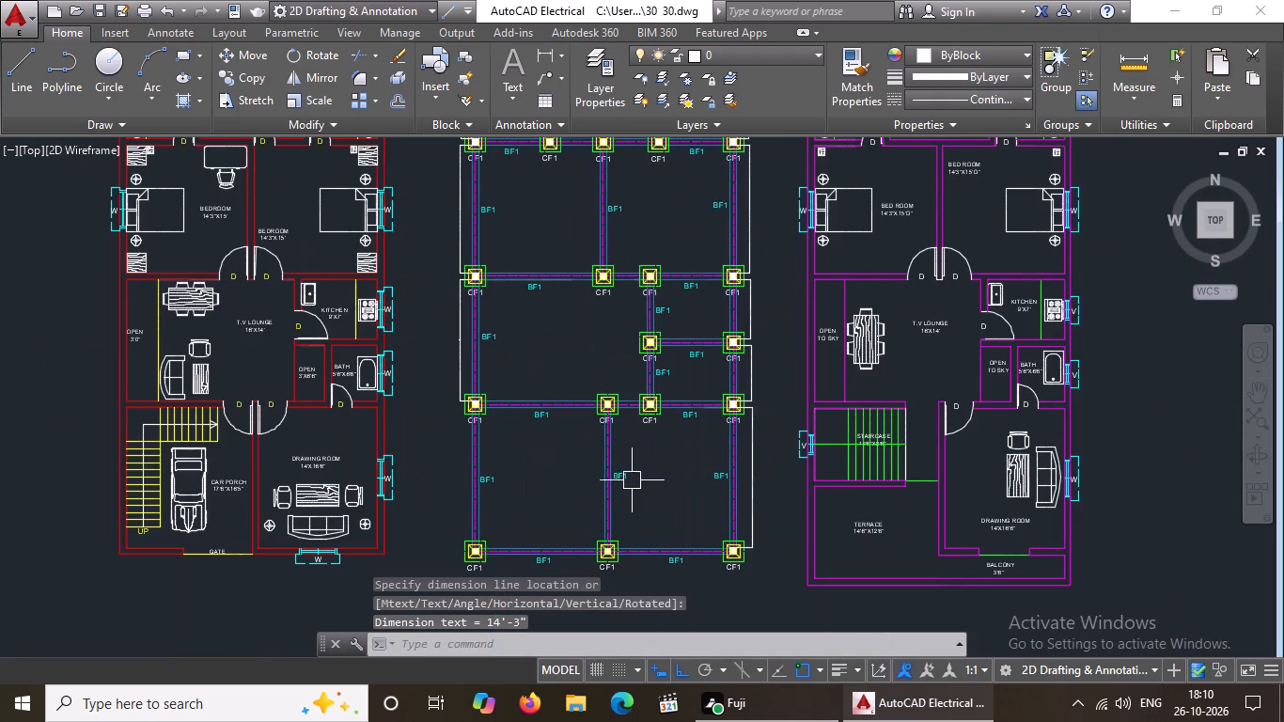
key("Escape")
Add a vertical linear dimension between the westernmost columns of the two southernmost footing rows, aligned with the west-side dimensions.
type("DIMLIN")
key("Return")
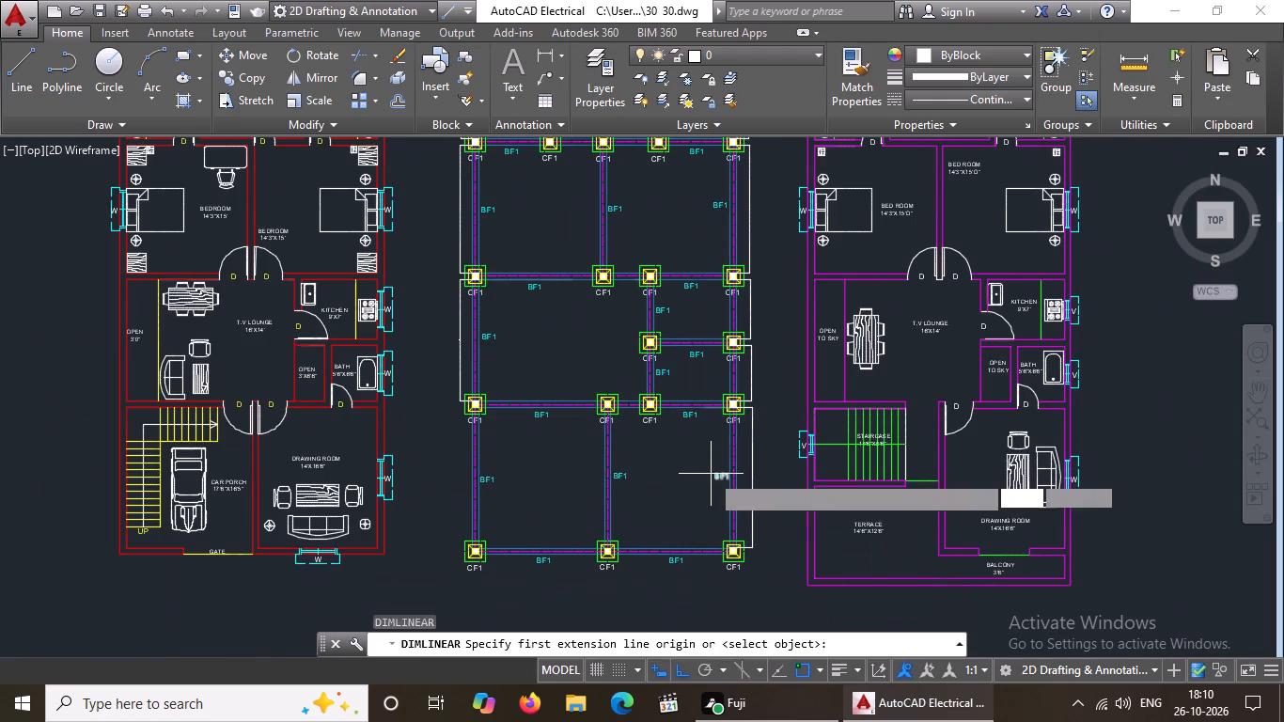
scroll(504, 449, "up", 2)
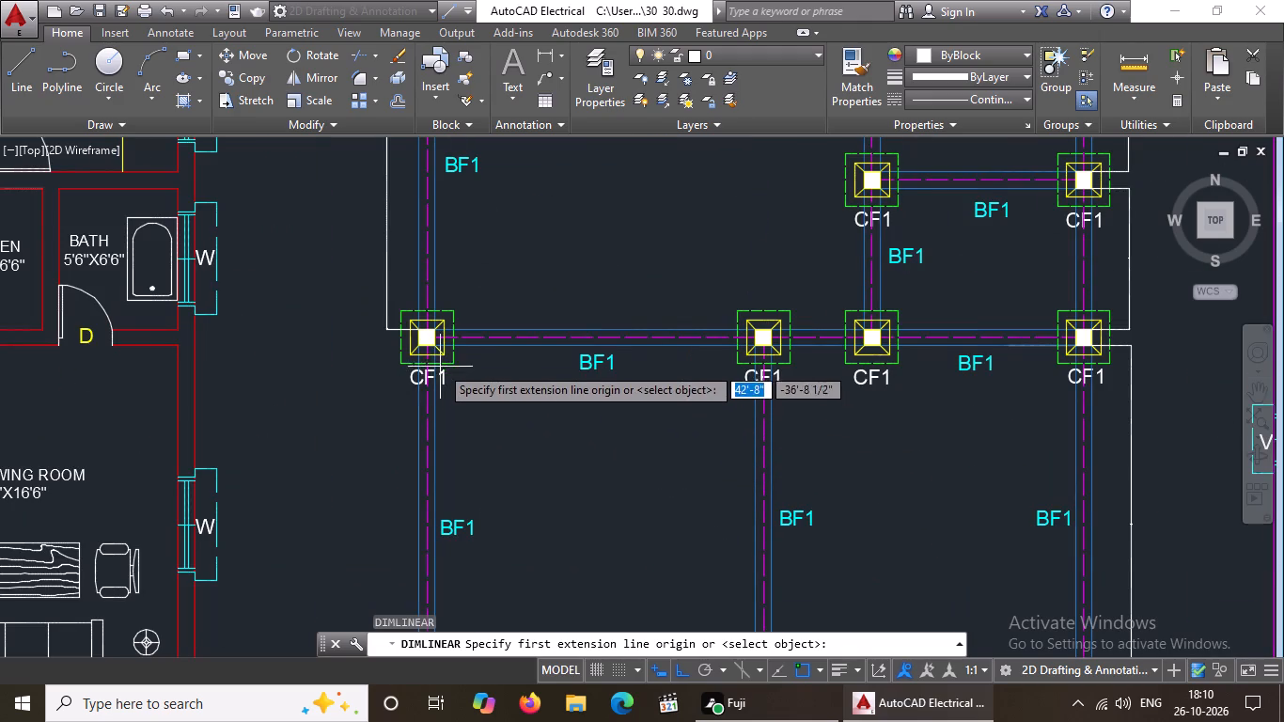
left_click(432, 345)
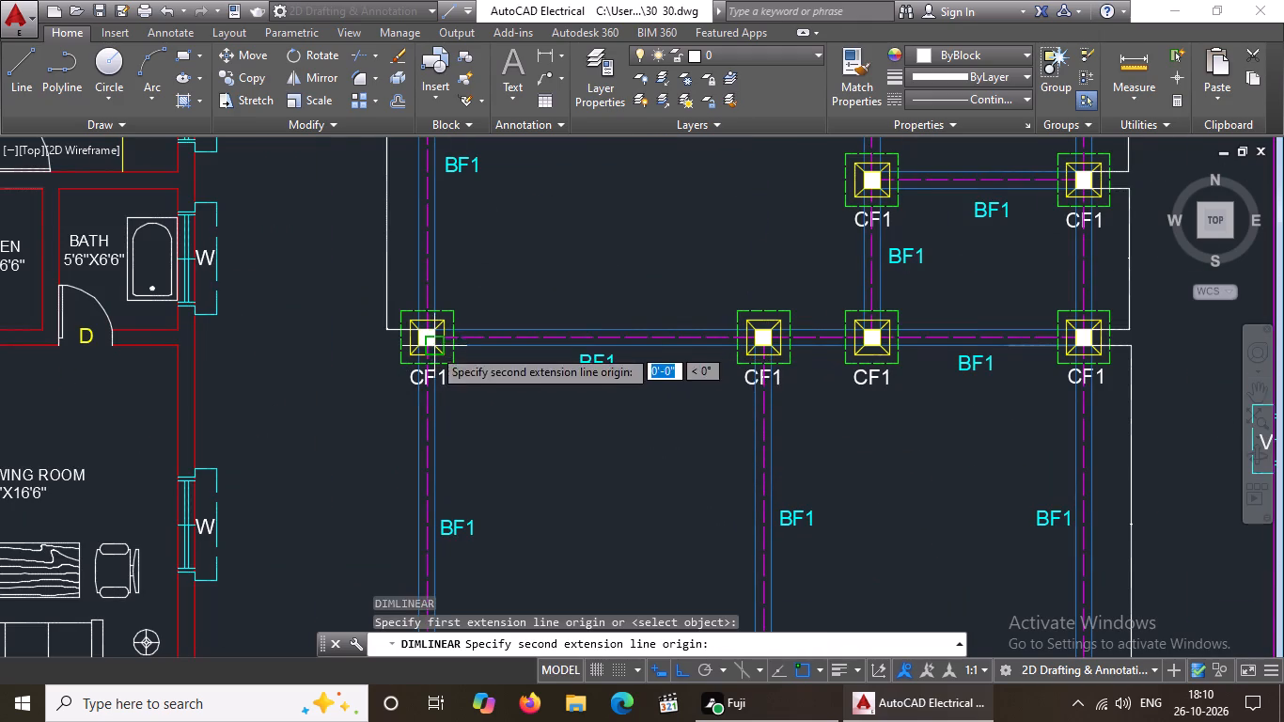
scroll(432, 353, "down", 3)
scroll(440, 500, "up", 3)
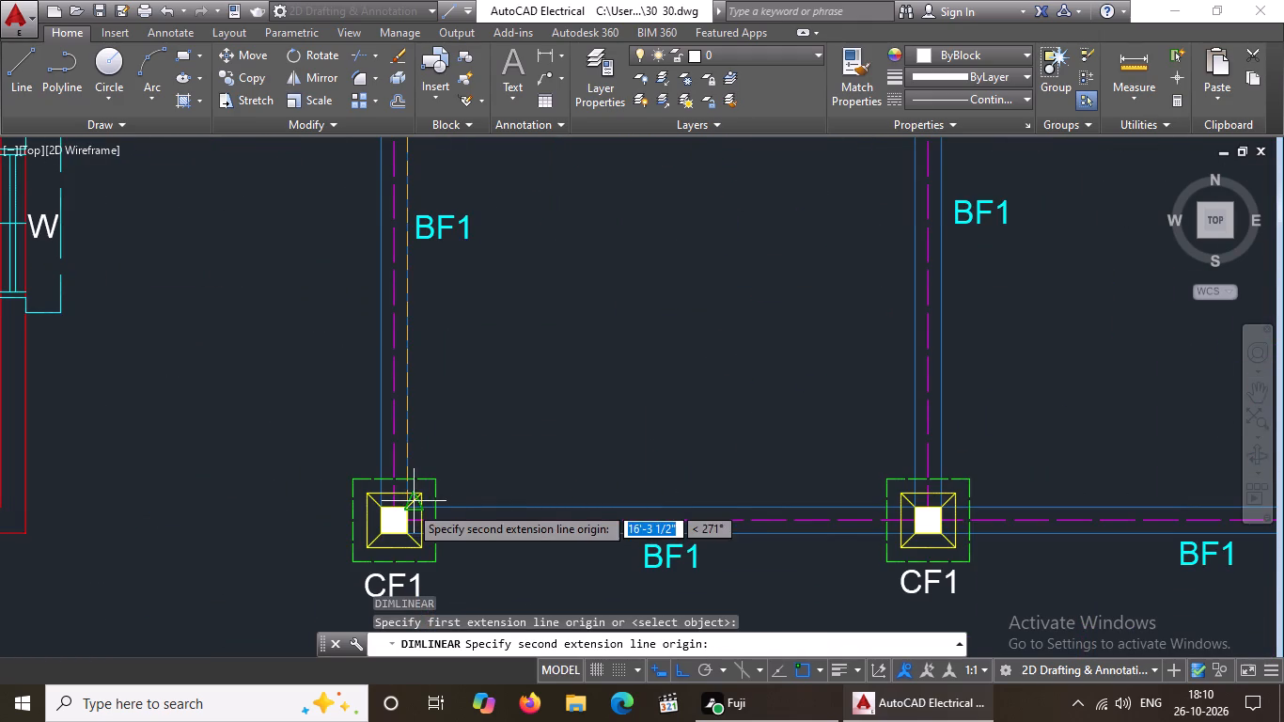
left_click(410, 505)
scroll(382, 508, "down", 1)
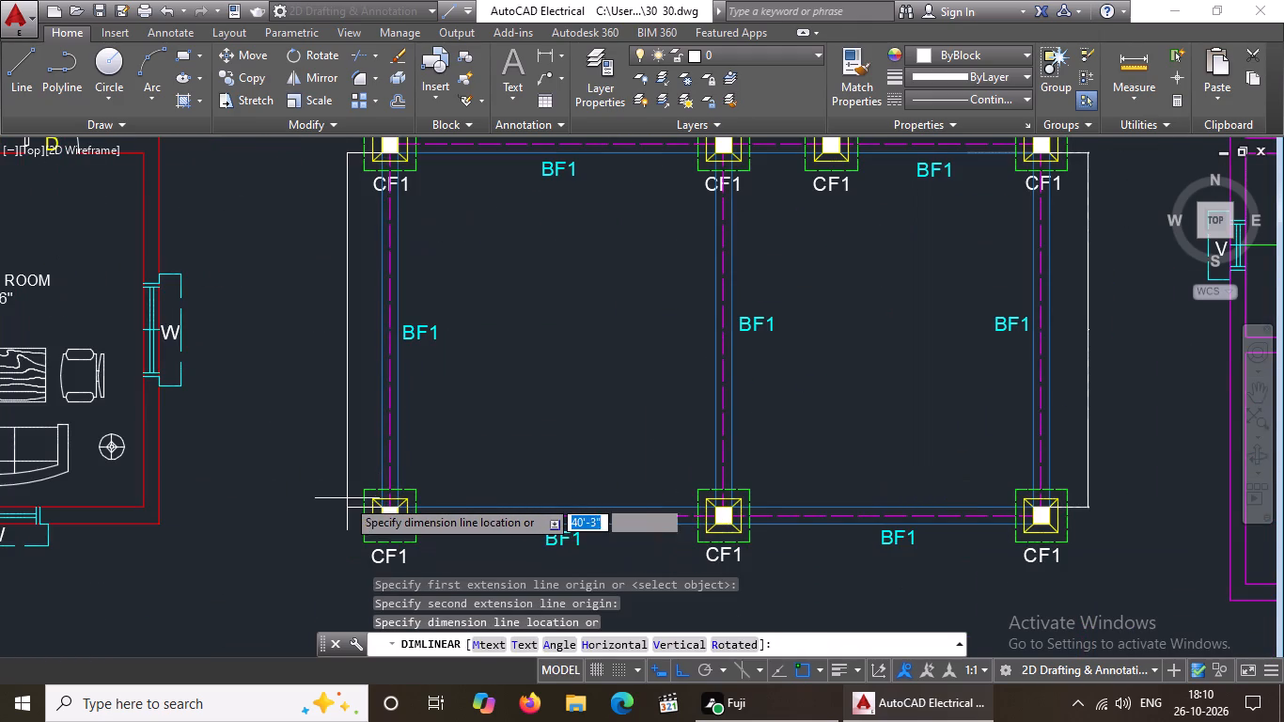
scroll(347, 497, "down", 2)
scroll(347, 498, "up", 1)
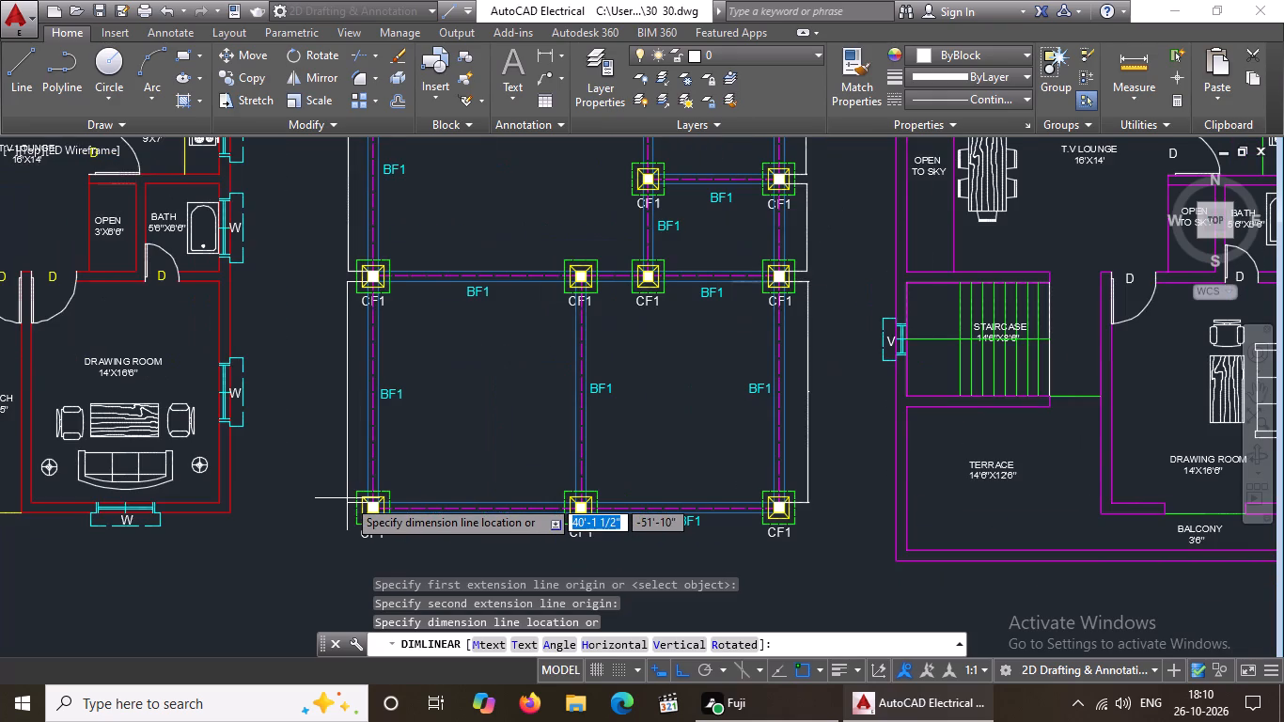
left_click(347, 498)
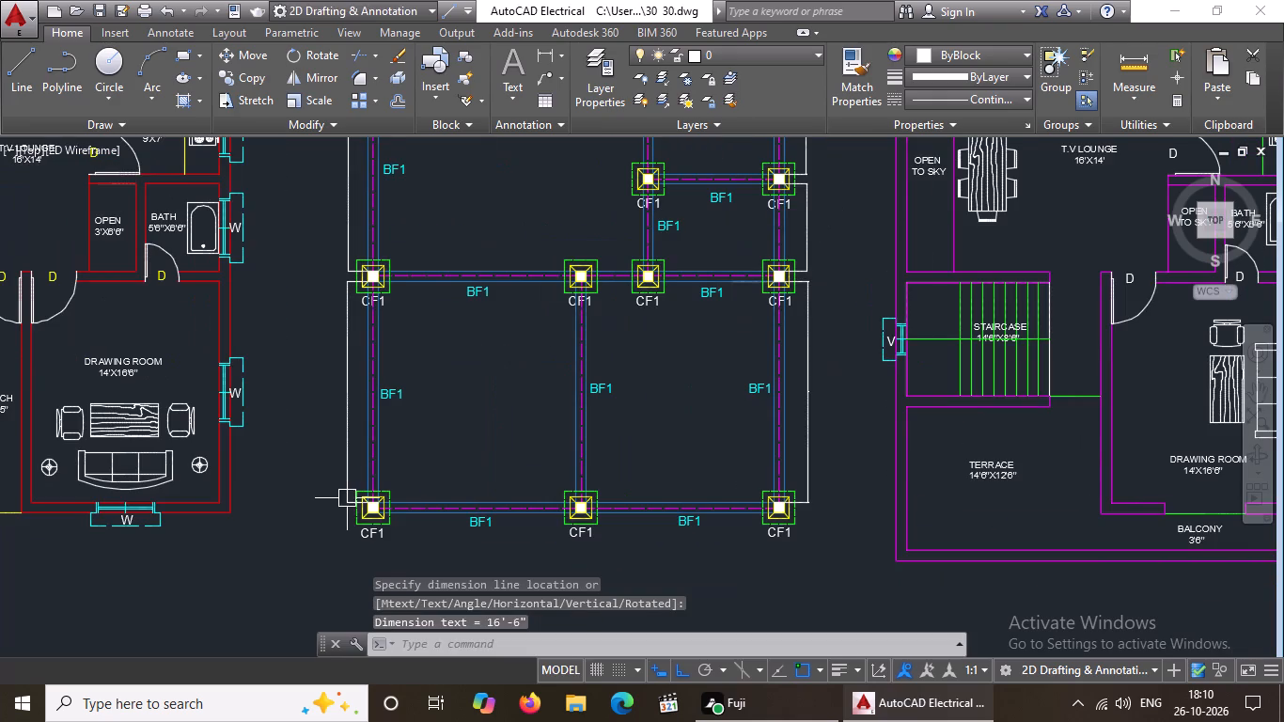
scroll(450, 533, "down", 2)
key("Escape")
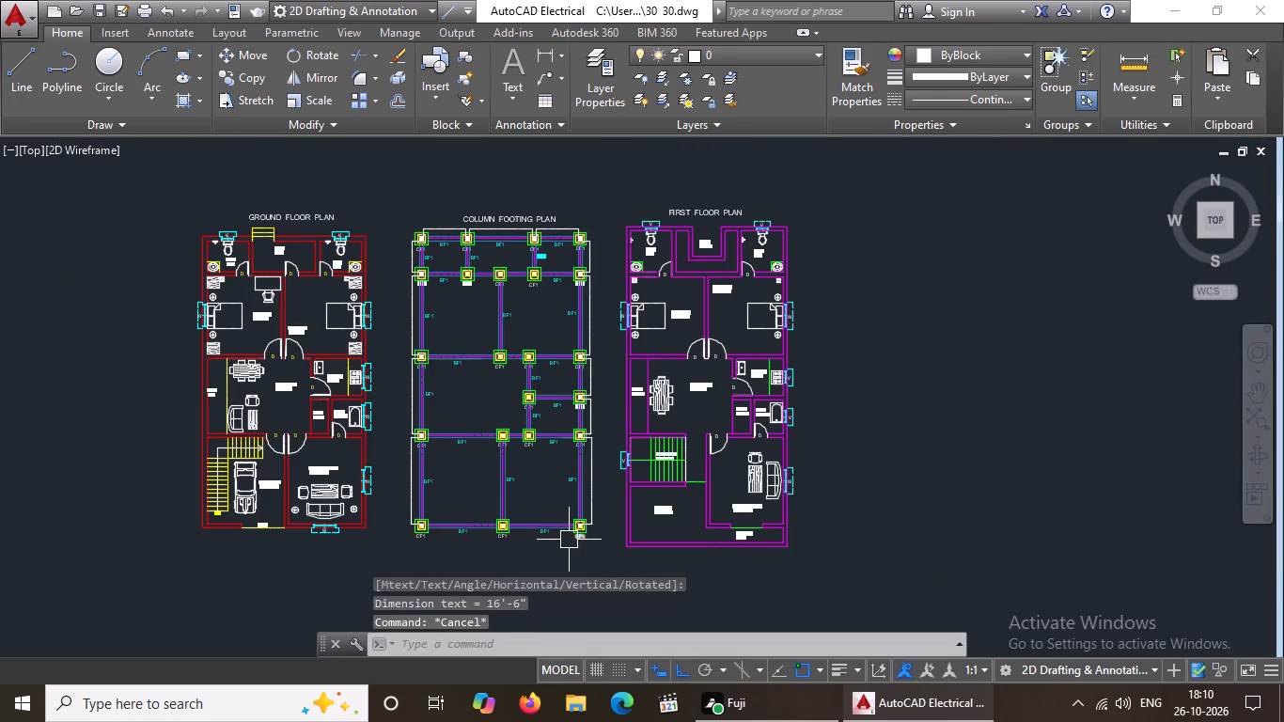
Add a horizontal linear dimension between the west and middle columns of the southernmost footing row, placed south of the columns.
type("DIMLIN")
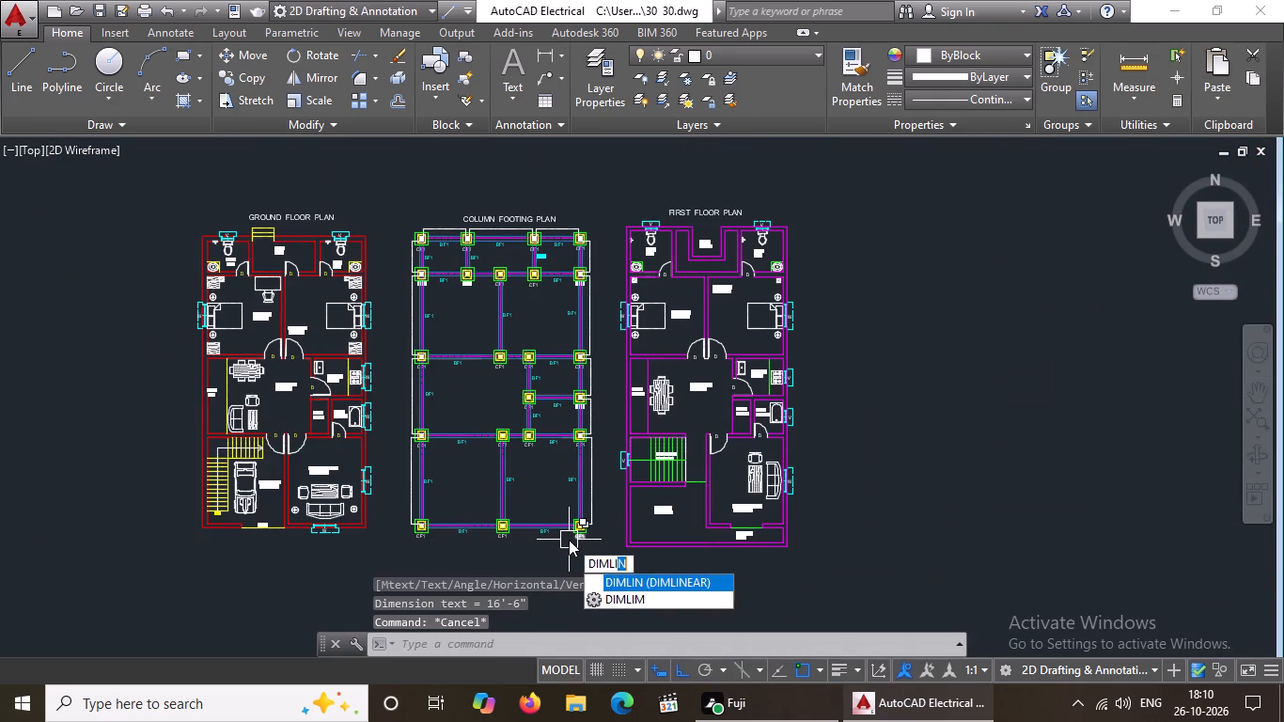
key("Return")
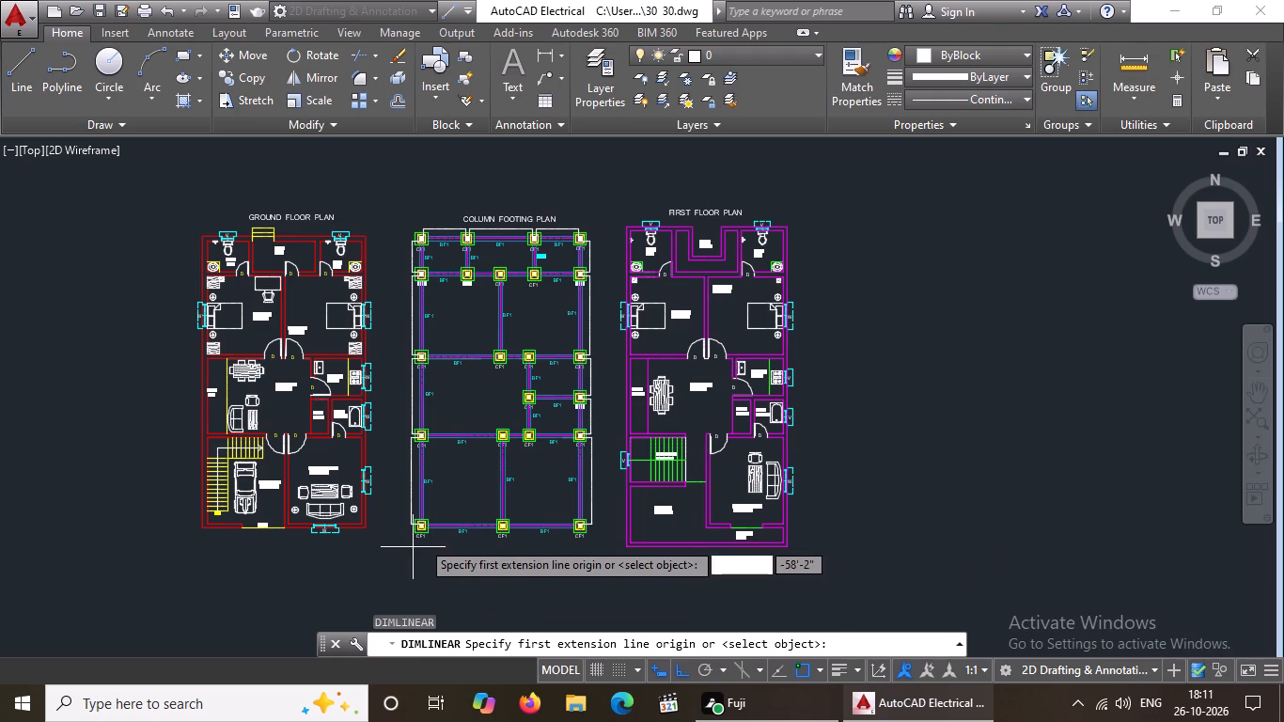
scroll(425, 539, "up", 5)
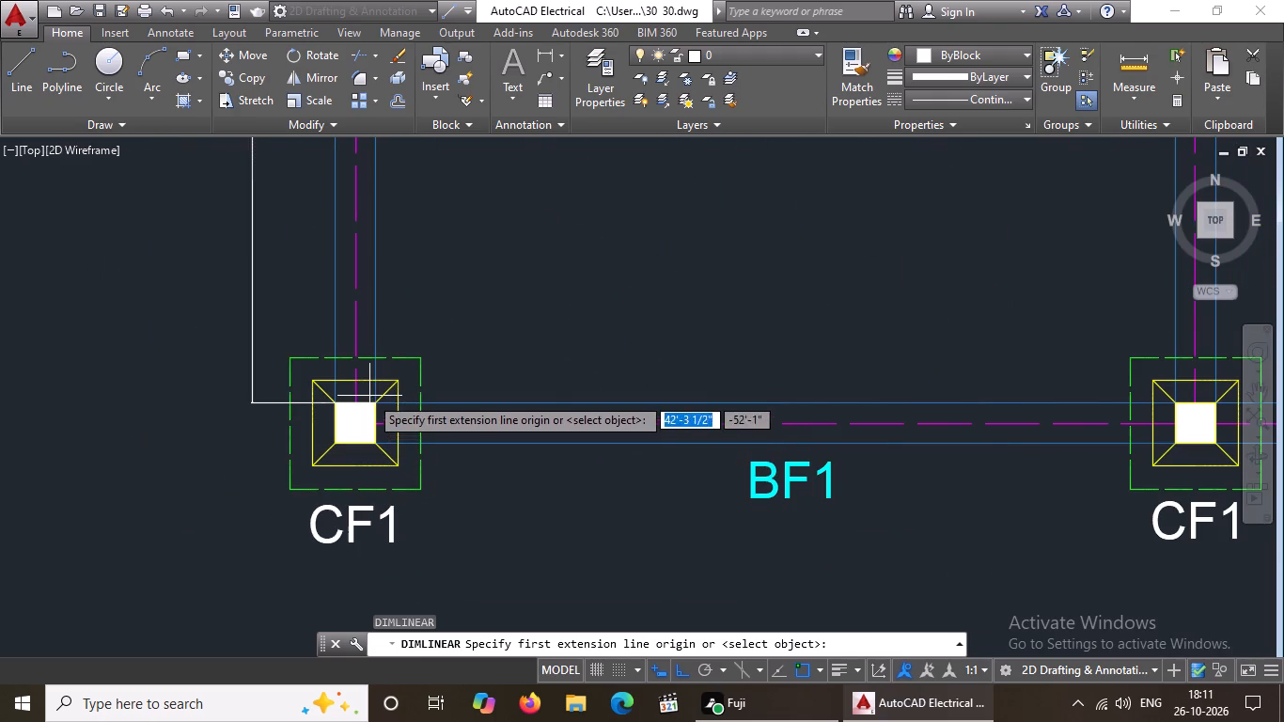
left_click(377, 402)
scroll(670, 408, "down", 1)
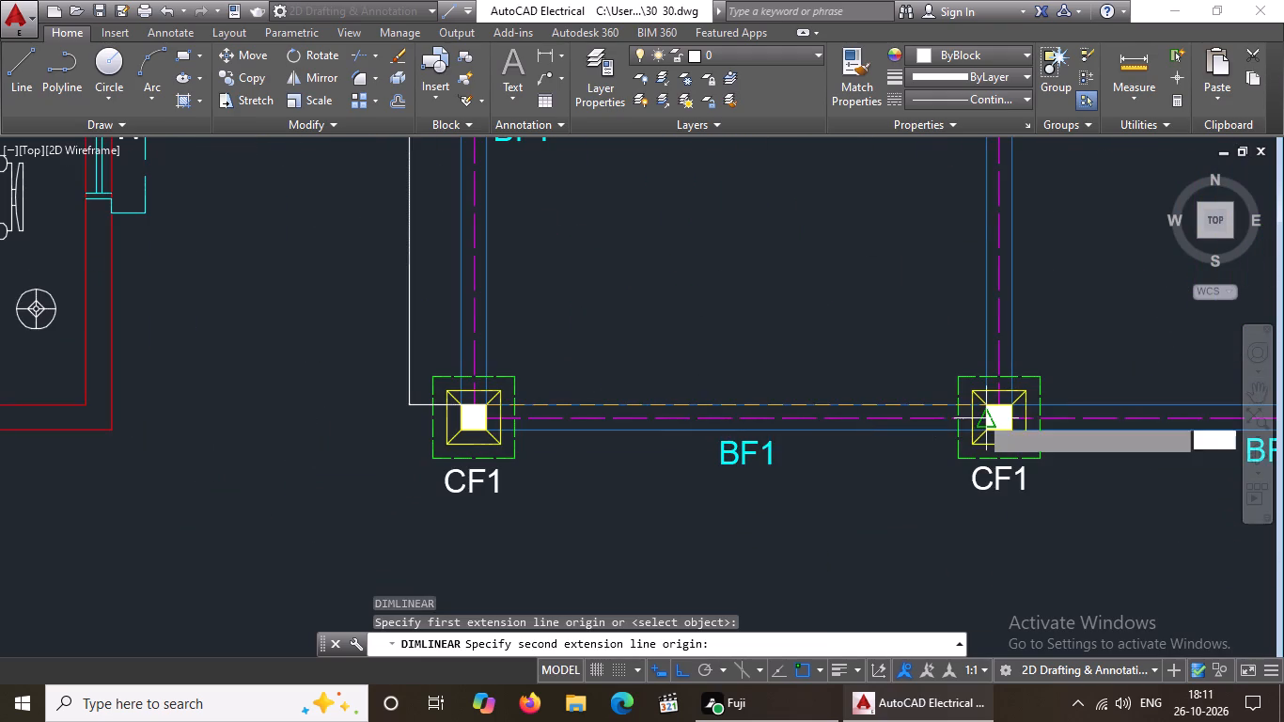
scroll(985, 416, "up", 1)
left_click(981, 396)
scroll(904, 513, "down", 2)
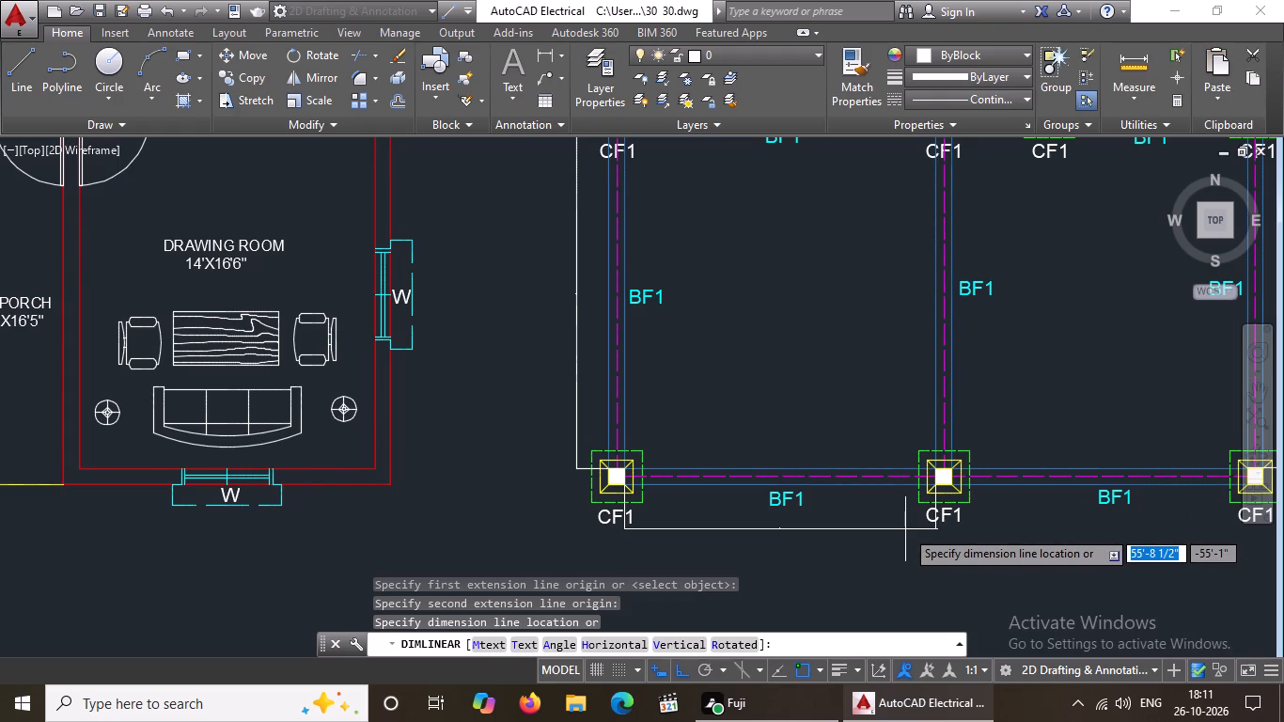
left_click(905, 529)
scroll(905, 529, "down", 3)
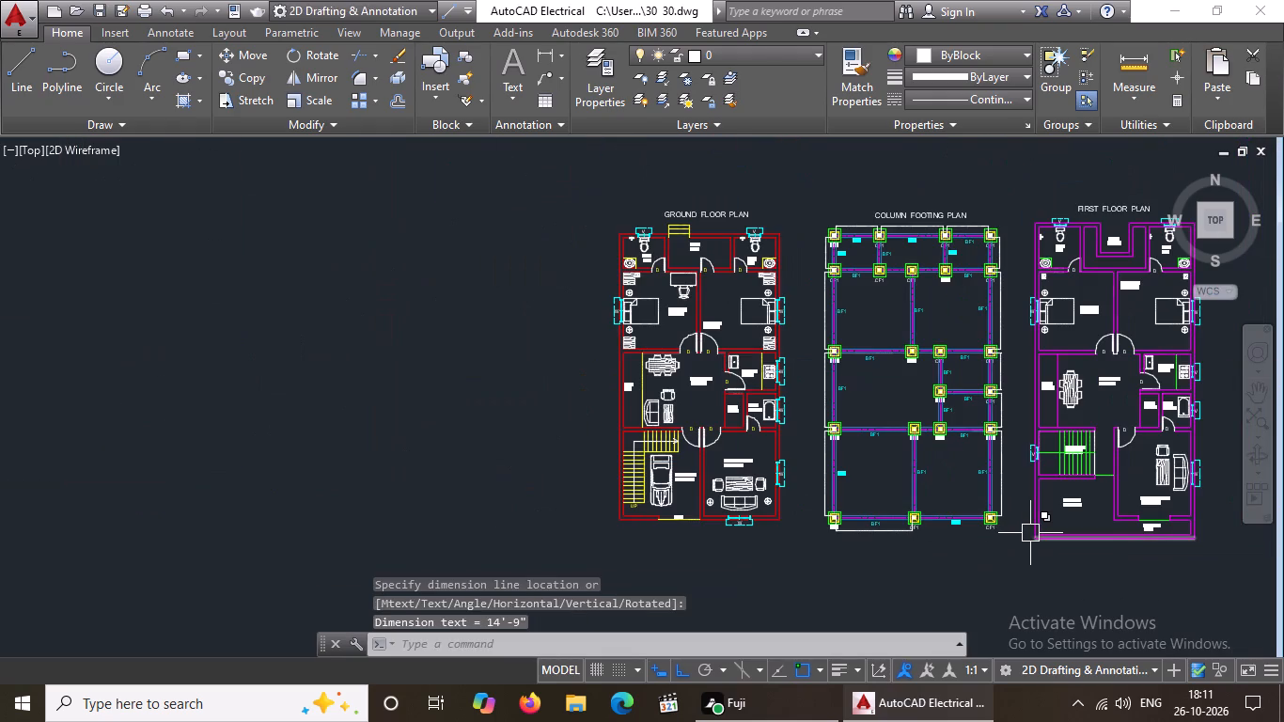
Add a horizontal linear dimension between the middle and east columns of the southernmost footing row, in line with the adjacent south-side dimension.
type("DIMLIN")
key("Return")
scroll(1009, 519, "up", 3)
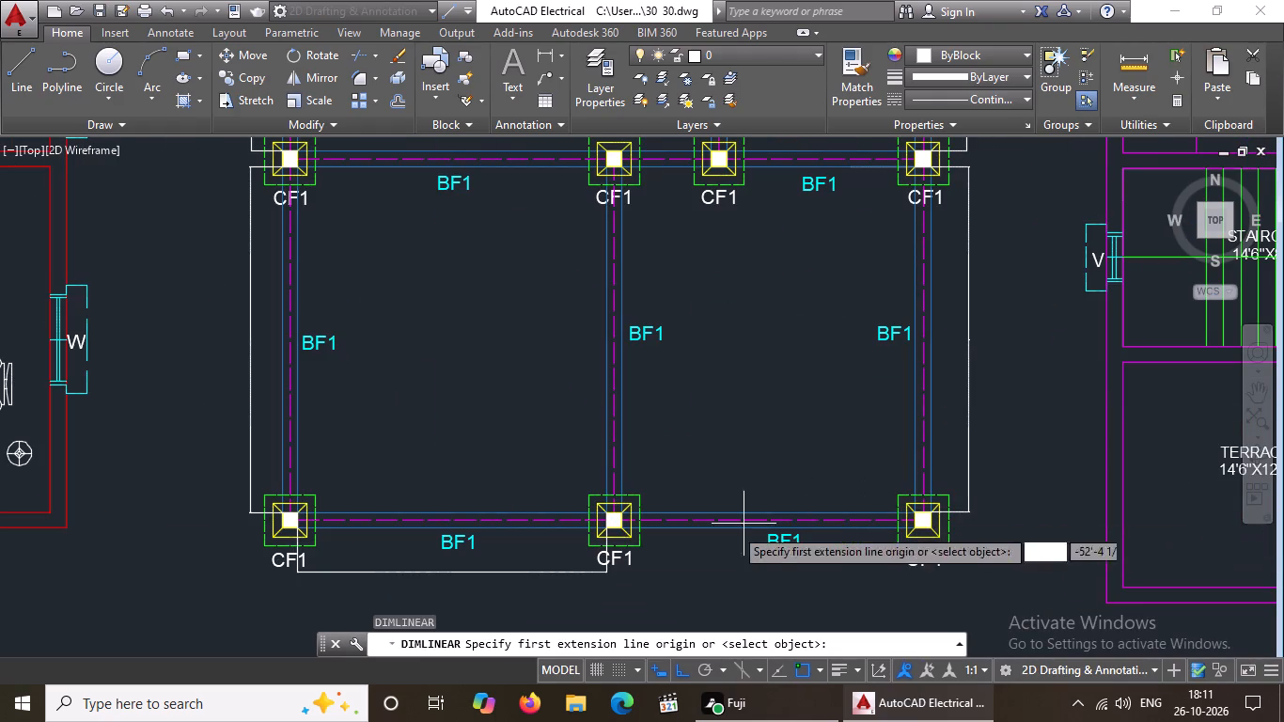
scroll(595, 540, "up", 2)
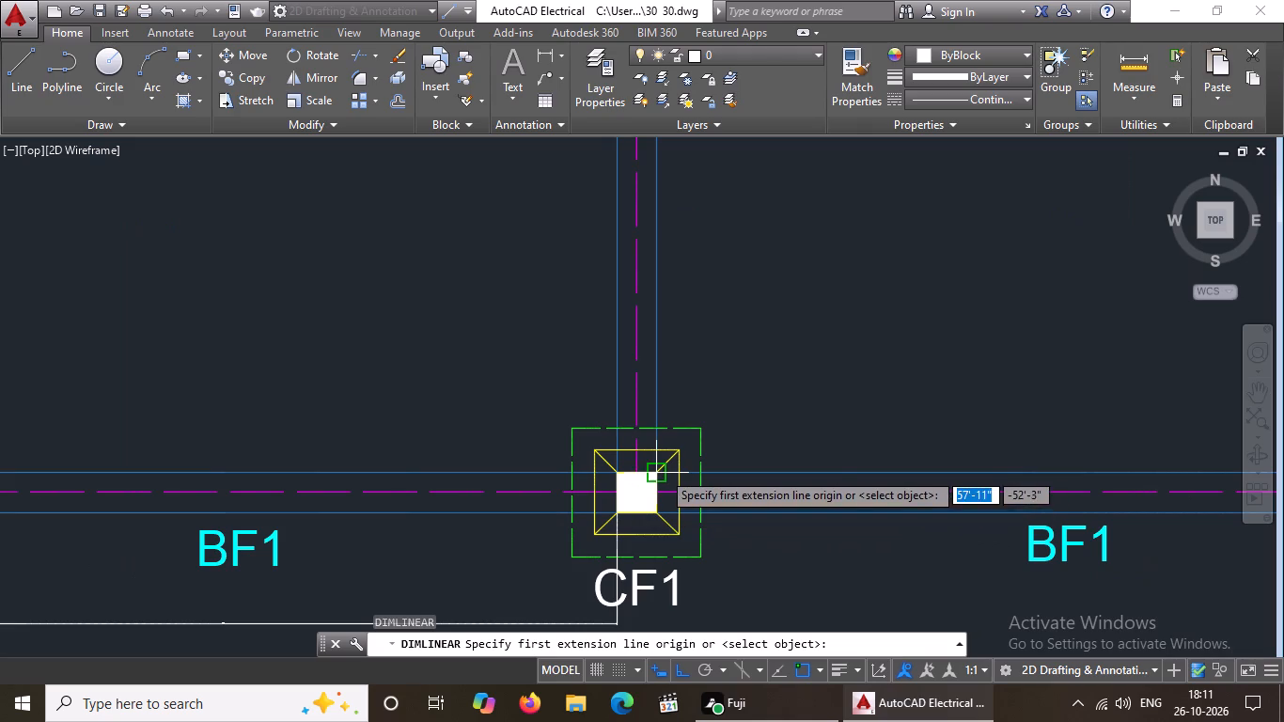
left_click(662, 470)
scroll(671, 474, "down", 3)
scroll(856, 483, "up", 3)
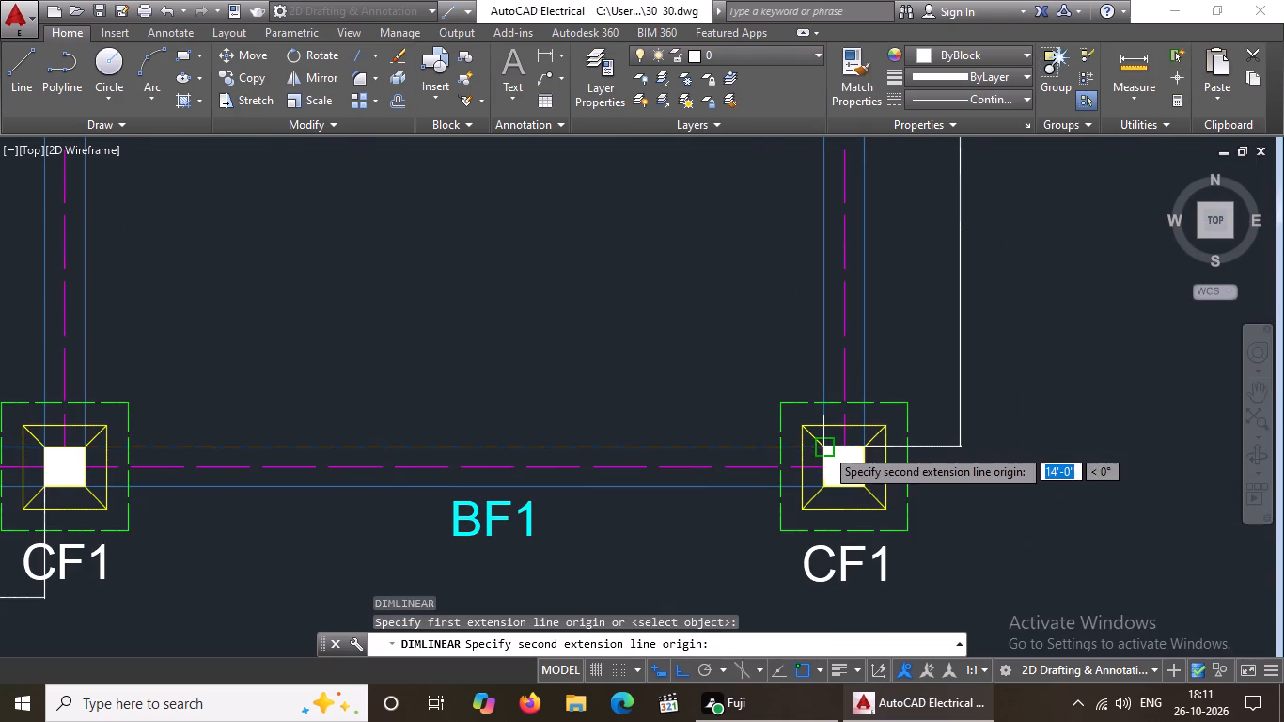
left_click(825, 446)
scroll(778, 463, "down", 4)
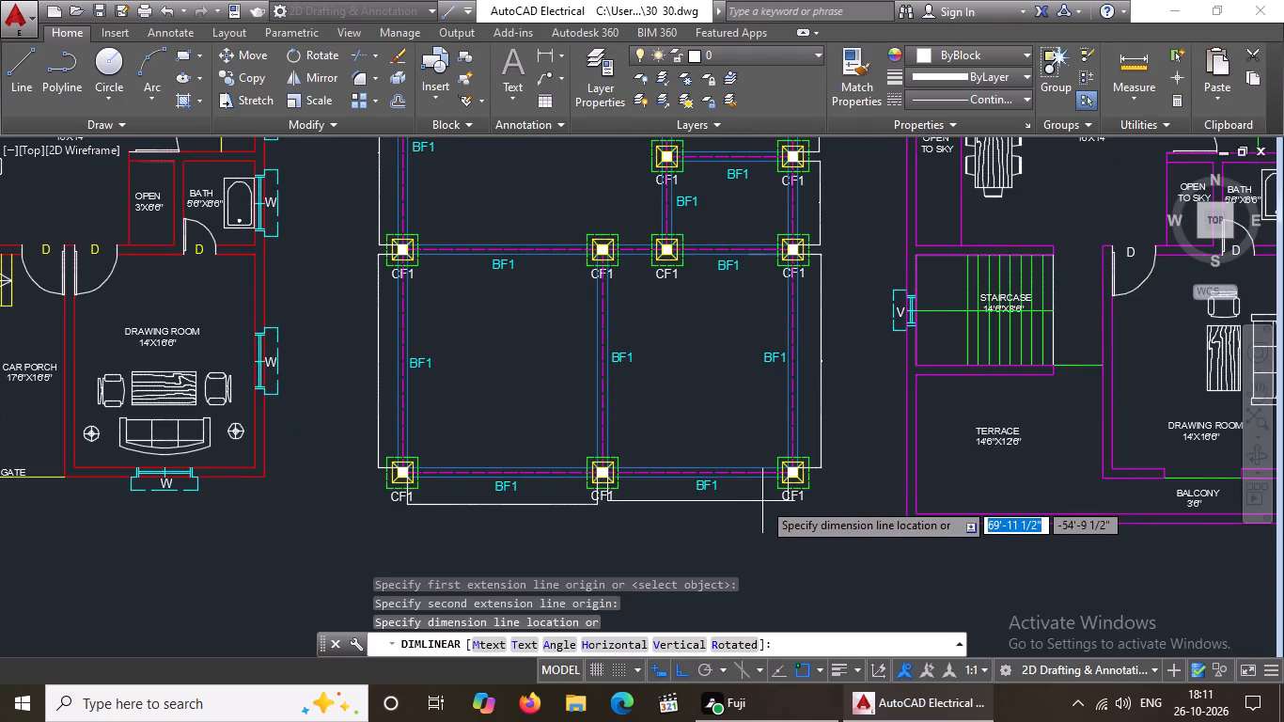
left_click(762, 507)
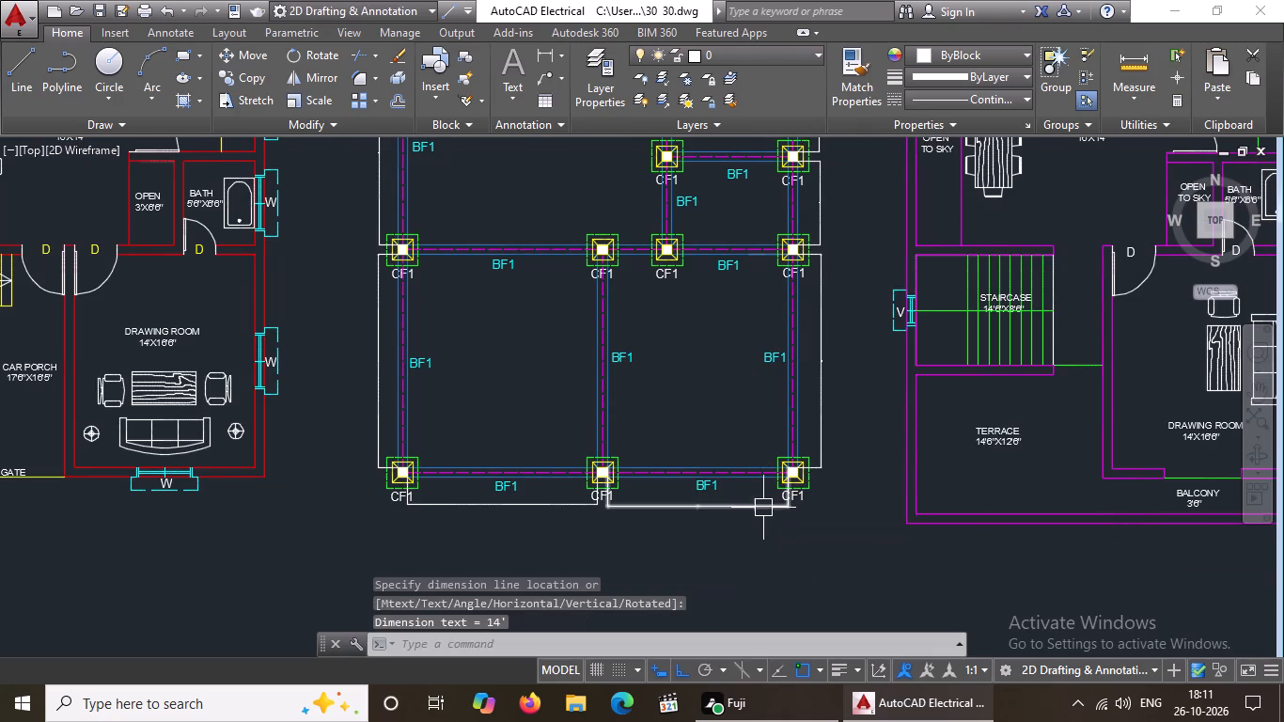
scroll(764, 506, "down", 2)
key("Escape")
Set the arrow size to 5" in the properties of the westernmost dimension above the northernmost footing row.
scroll(665, 211, "up", 2)
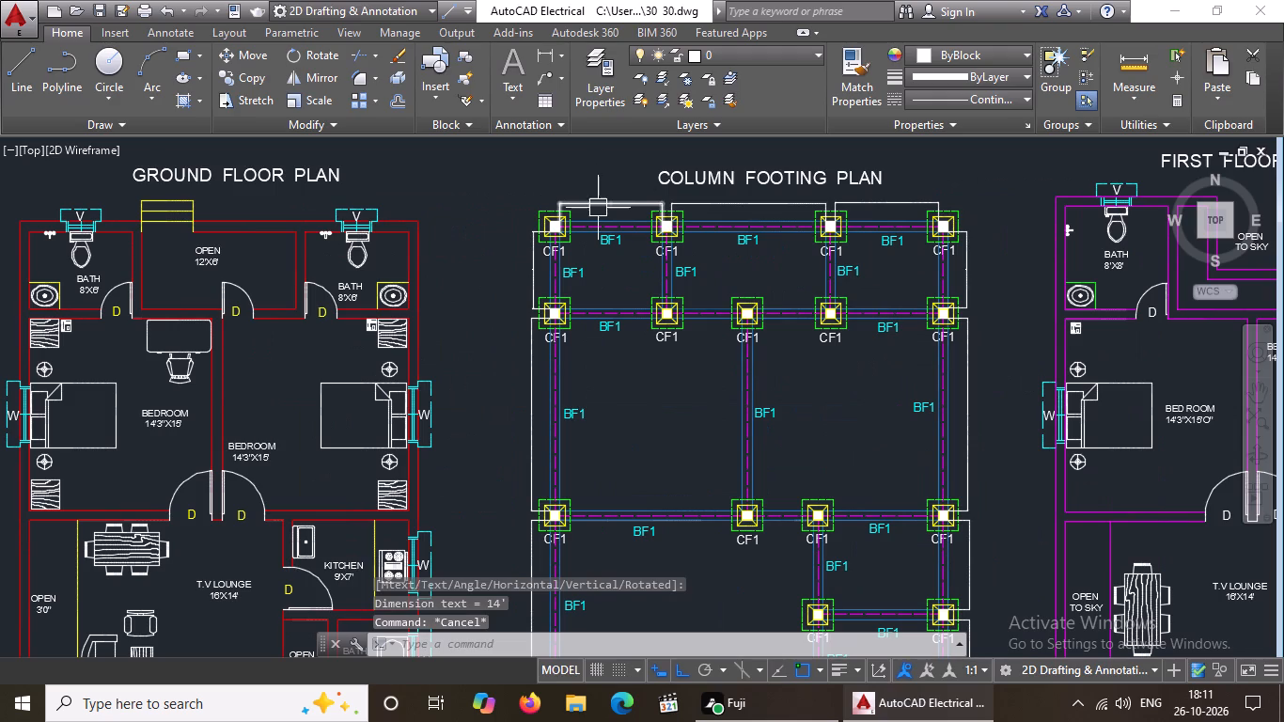
left_click(600, 206)
right_click(649, 183)
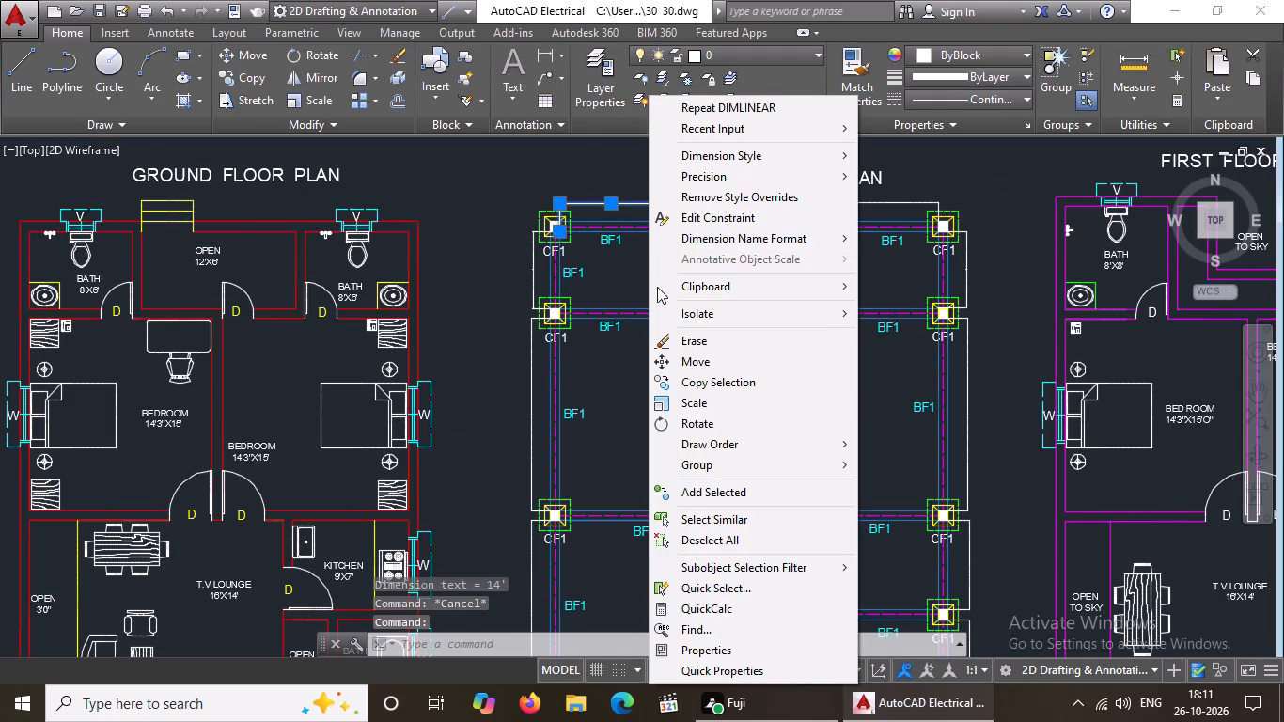
left_click(706, 646)
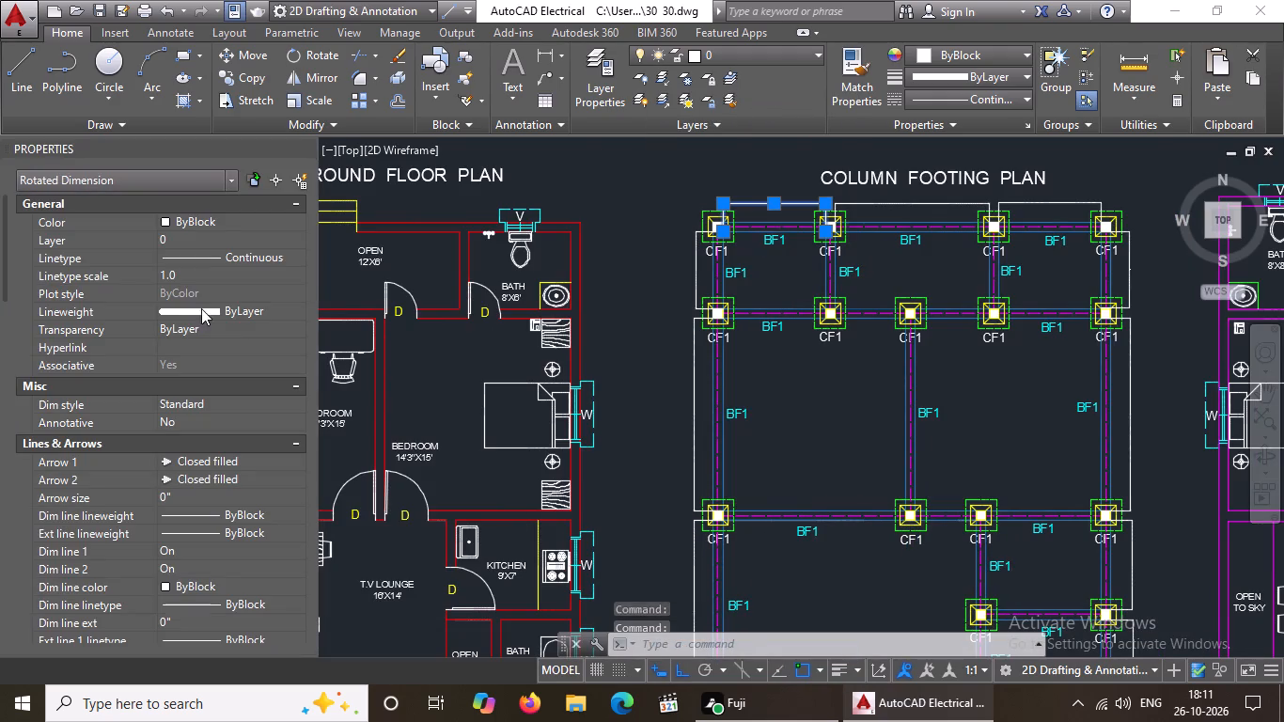
left_click(212, 276)
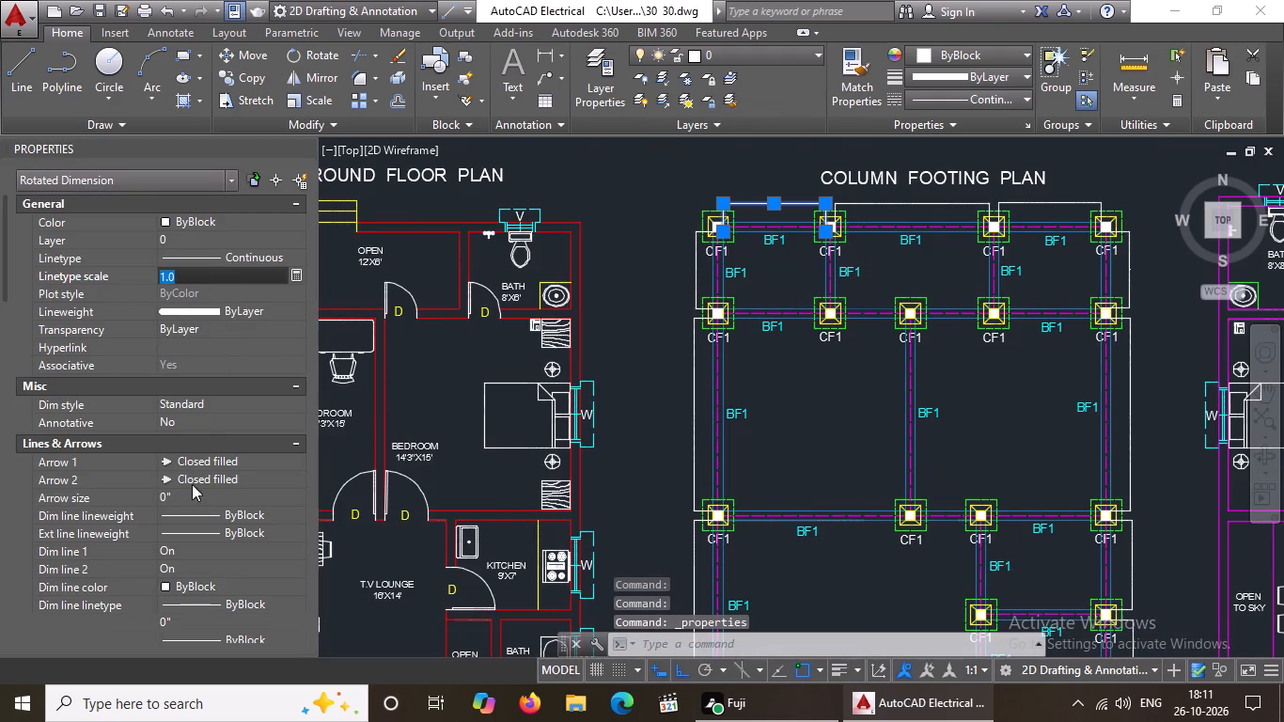
left_click(191, 497)
key("BackSpace")
key("BackSpace")
key("BackSpace")
key("BackSpace")
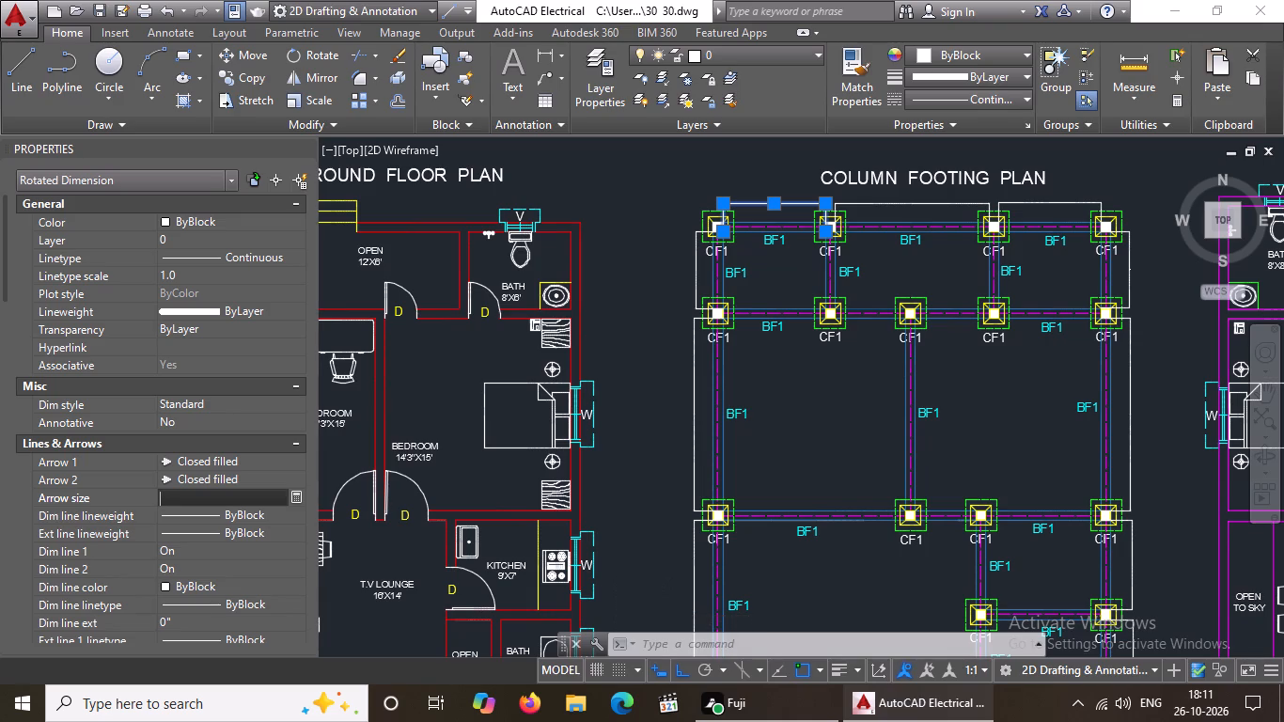
key("5")
key("shift+quotedbl")
key("Return")
Set the text height of the same north-side dimension to 5" and deselect it.
scroll(198, 495, "down", 4)
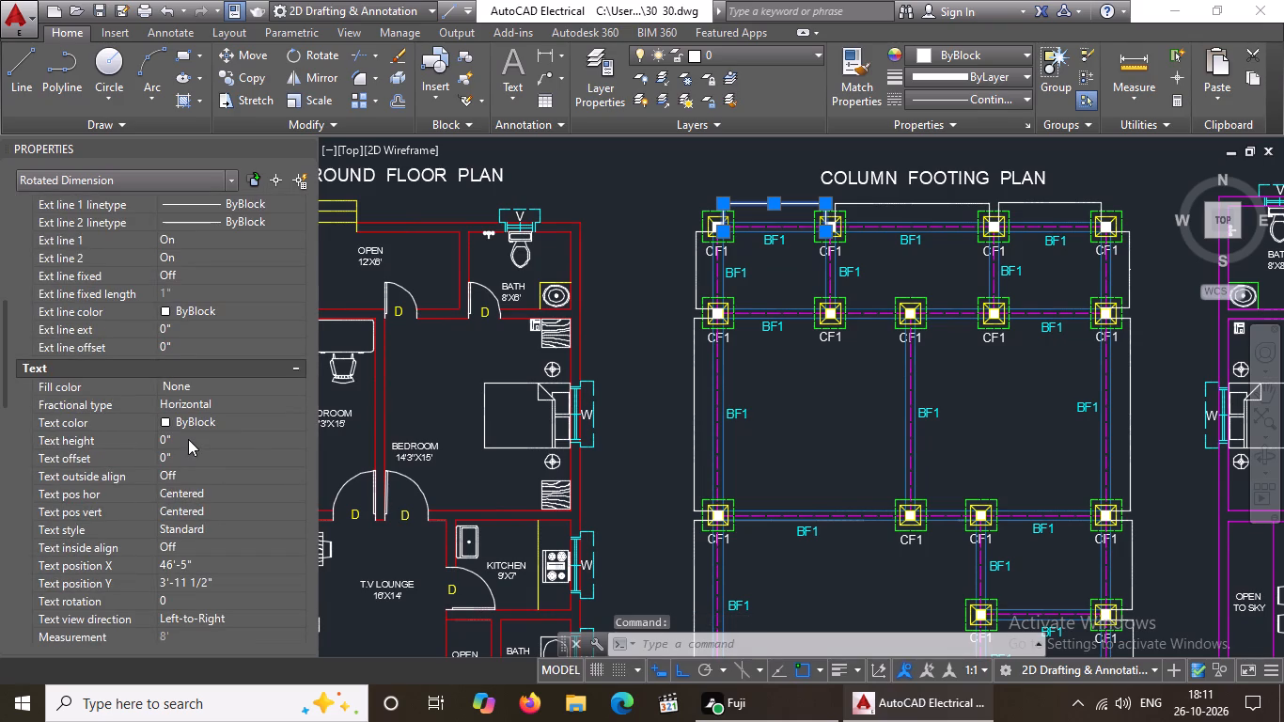
left_click(187, 438)
key("BackSpace")
key("BackSpace")
type("5\"")
key("Return")
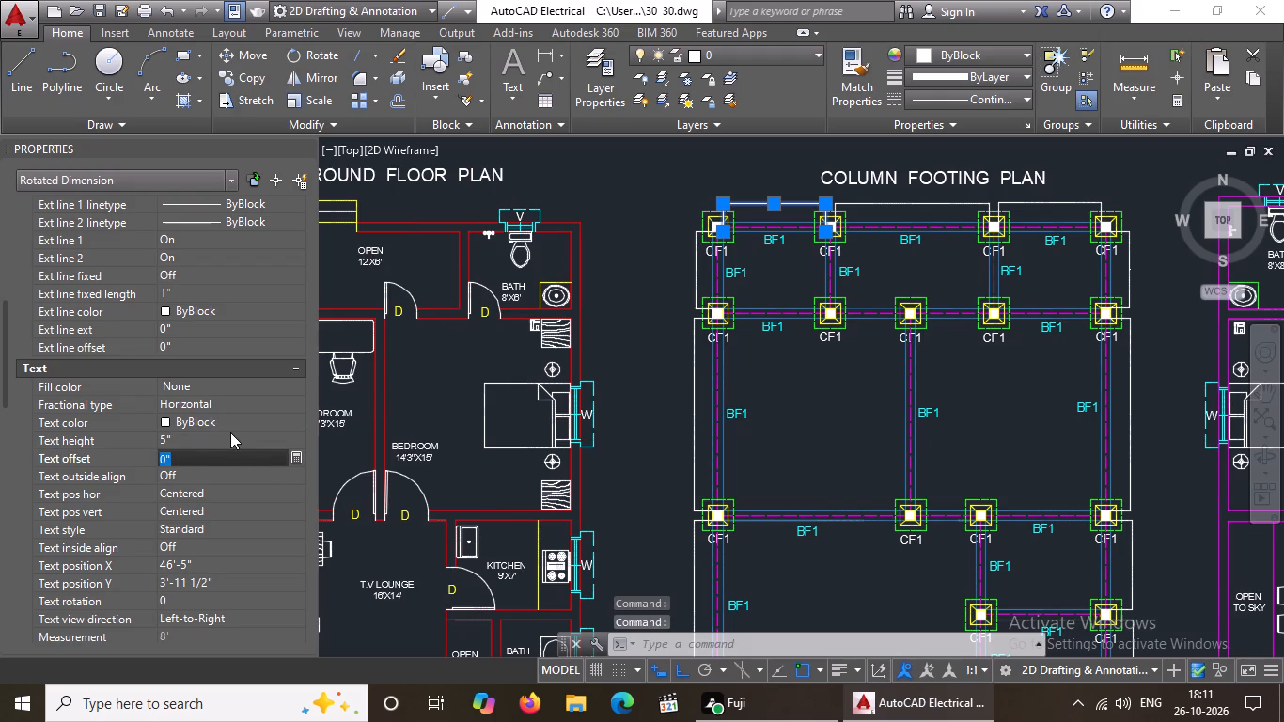
key("Escape")
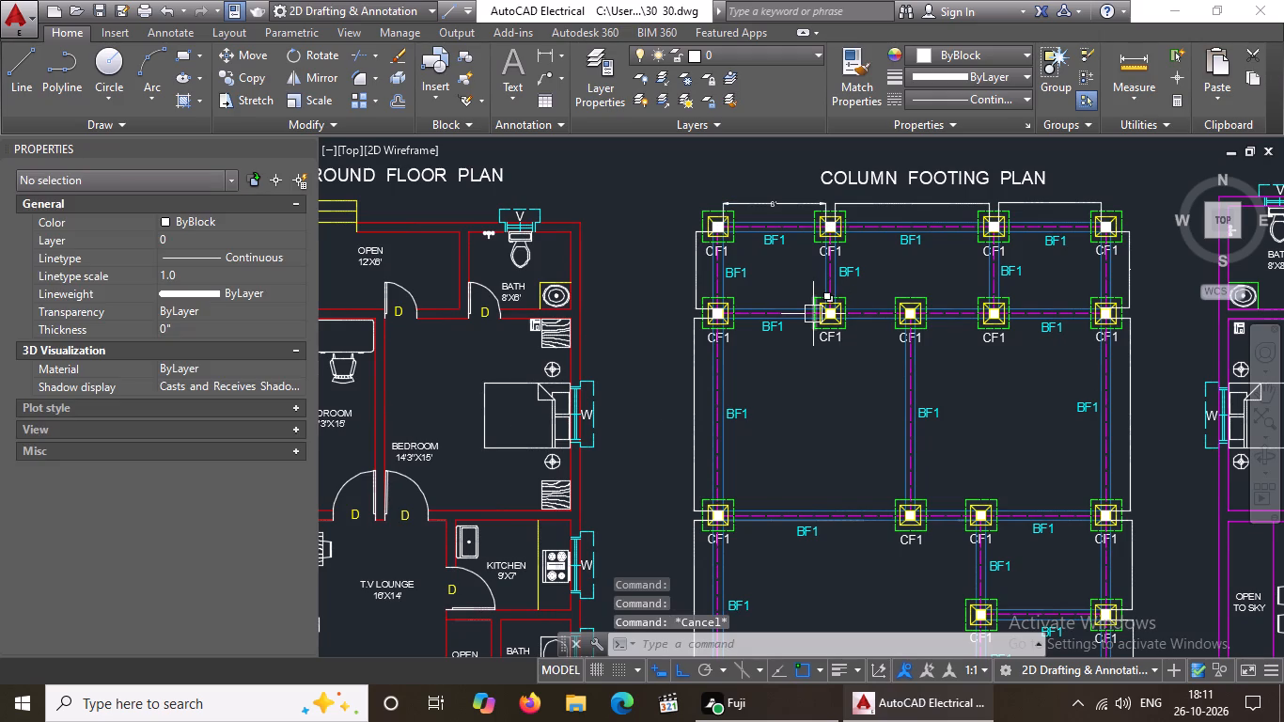
Set the arrow size and text height of the middle dimension above the northernmost footing row to 5" each, then deselect it.
left_click(900, 206)
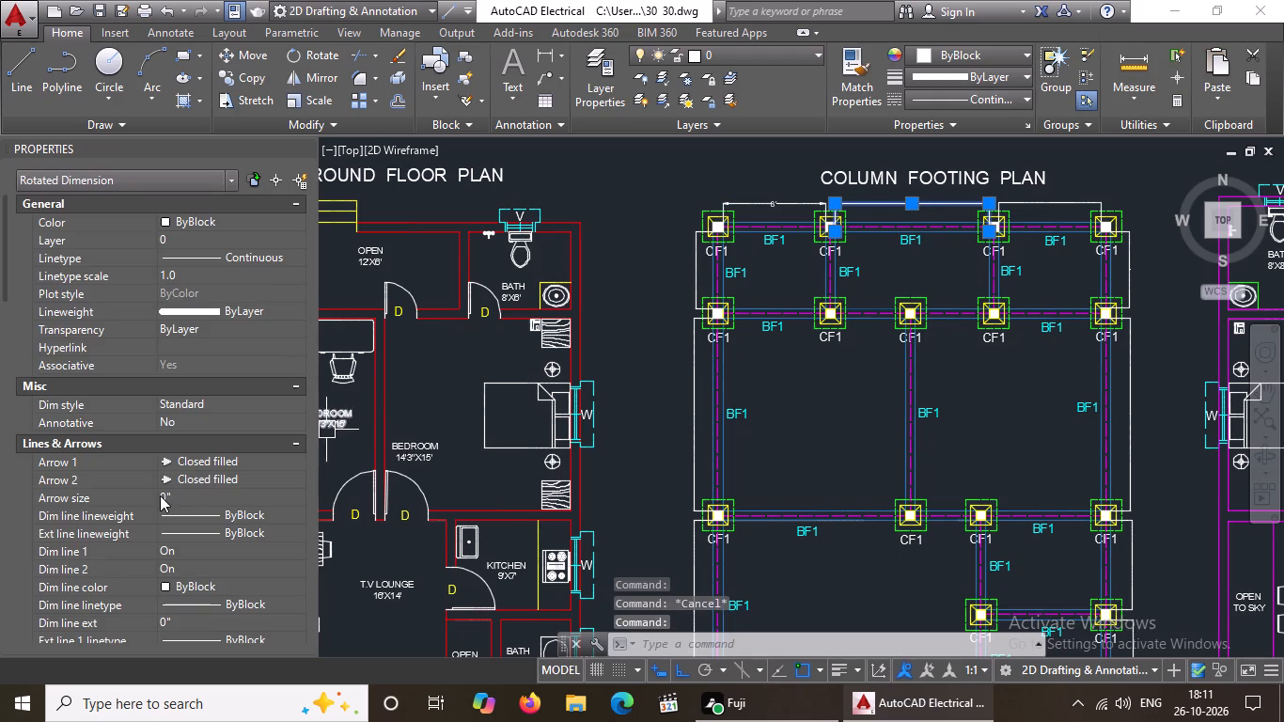
left_click(180, 500)
key("BackSpace")
key("BackSpace")
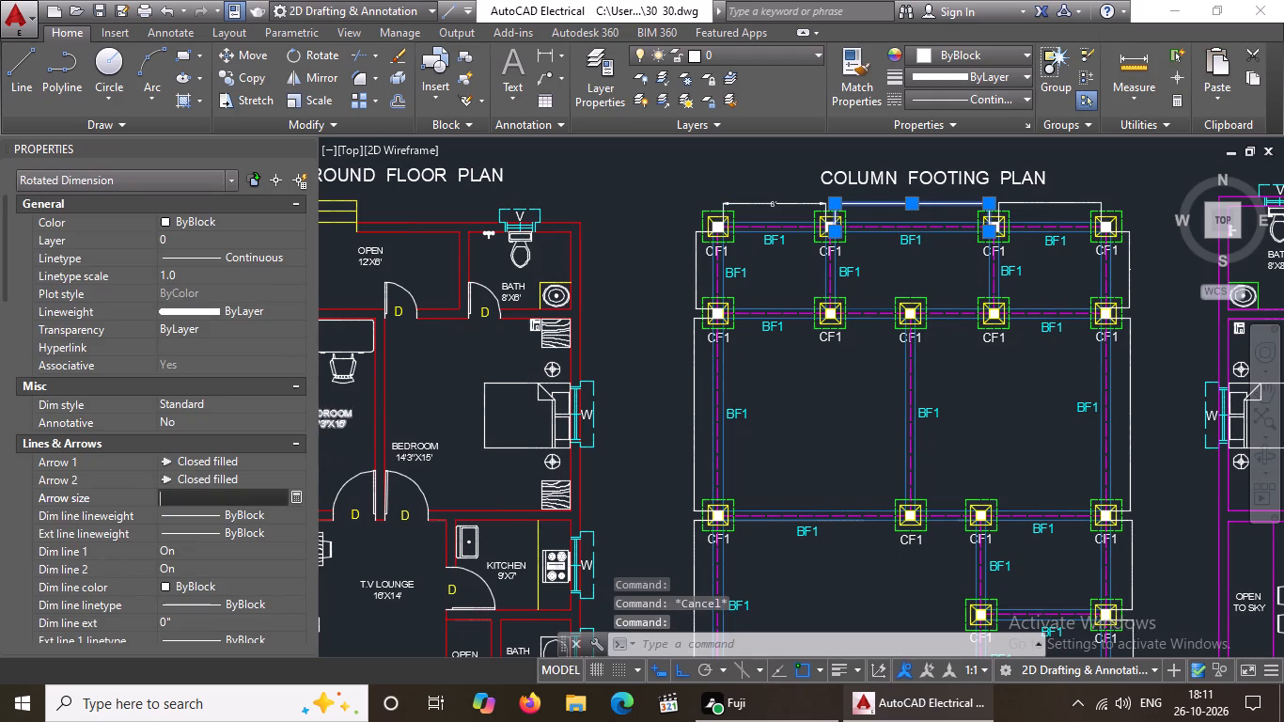
type("5\"")
key("Return")
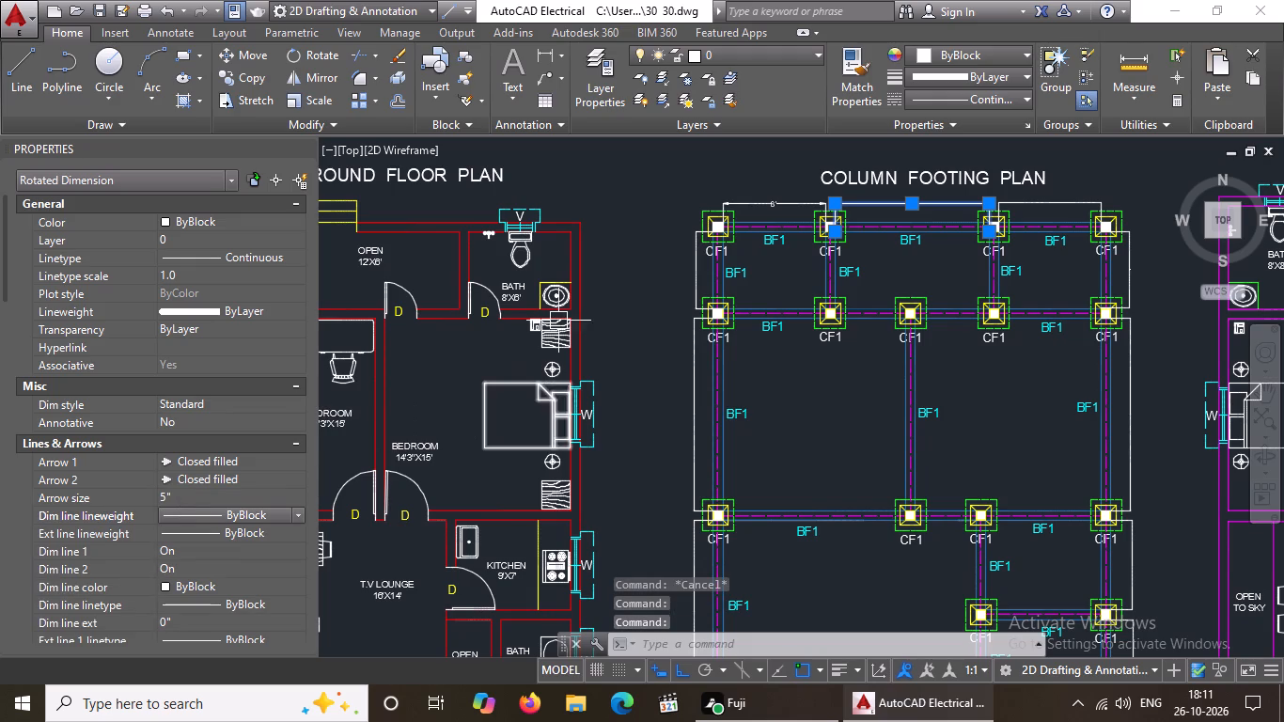
scroll(174, 432, "down", 4)
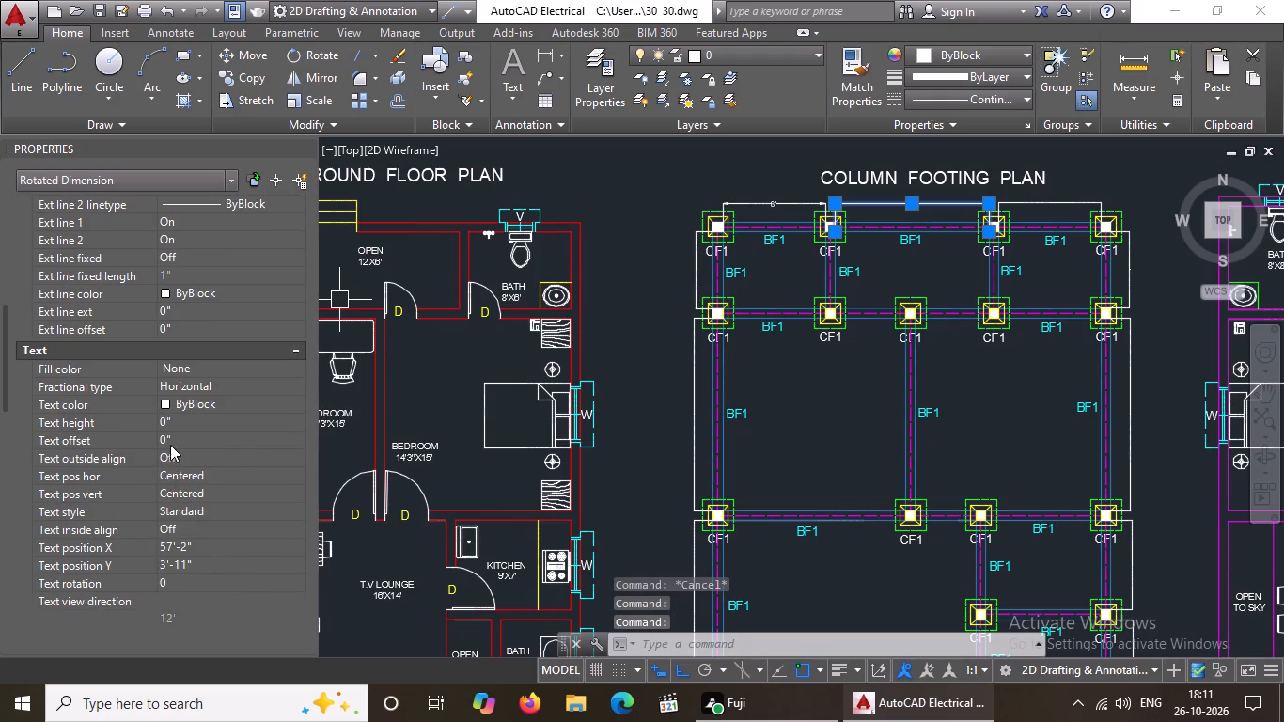
left_click(185, 424)
key("BackSpace")
key("BackSpace")
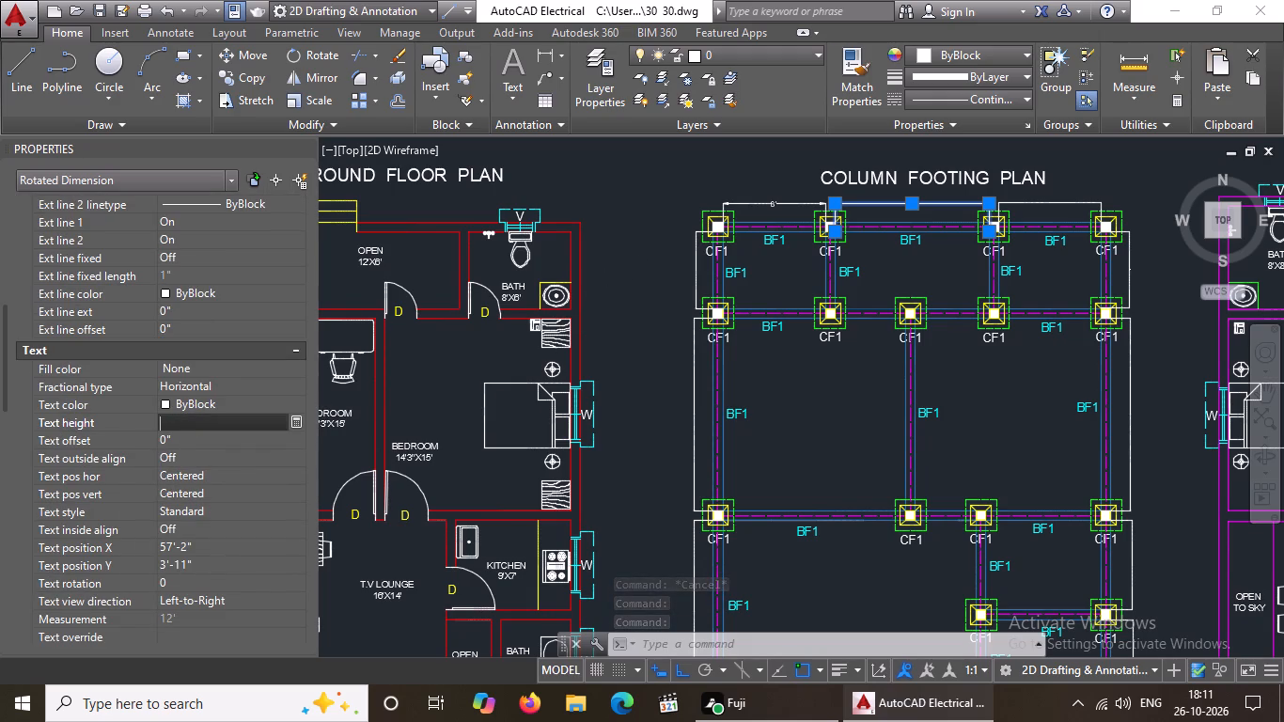
type("5\"")
key("Return")
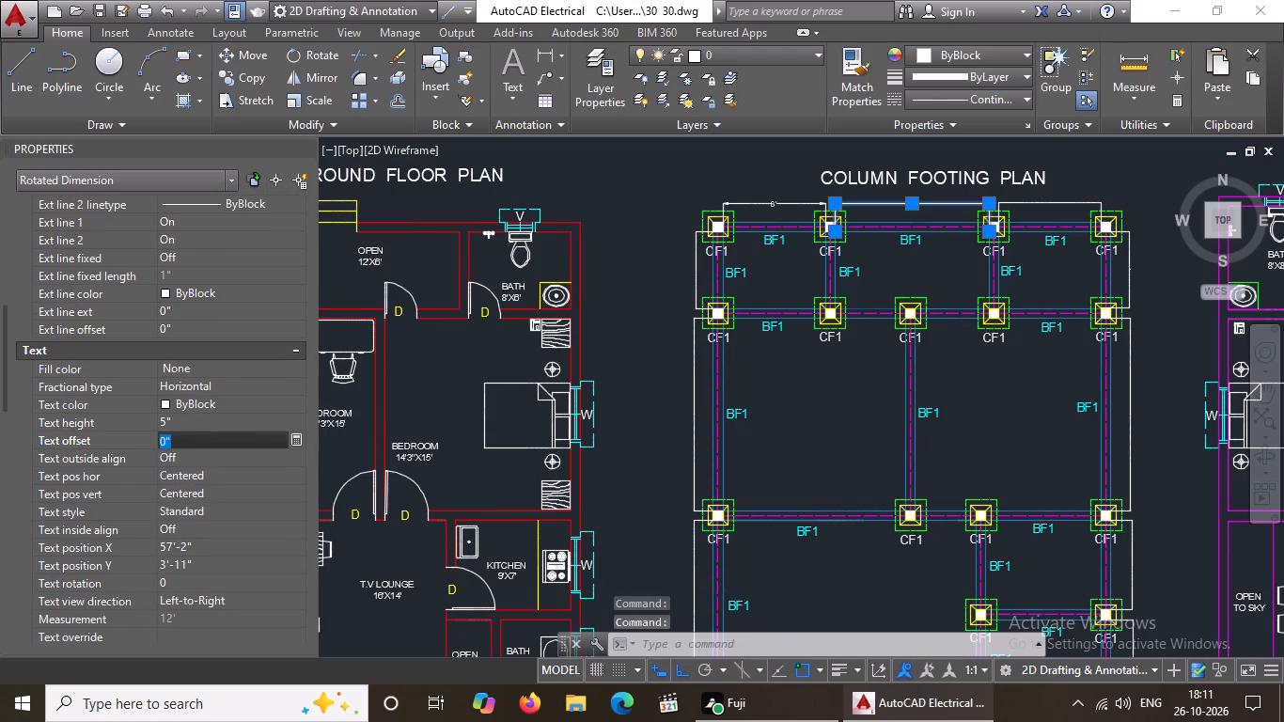
key("Escape")
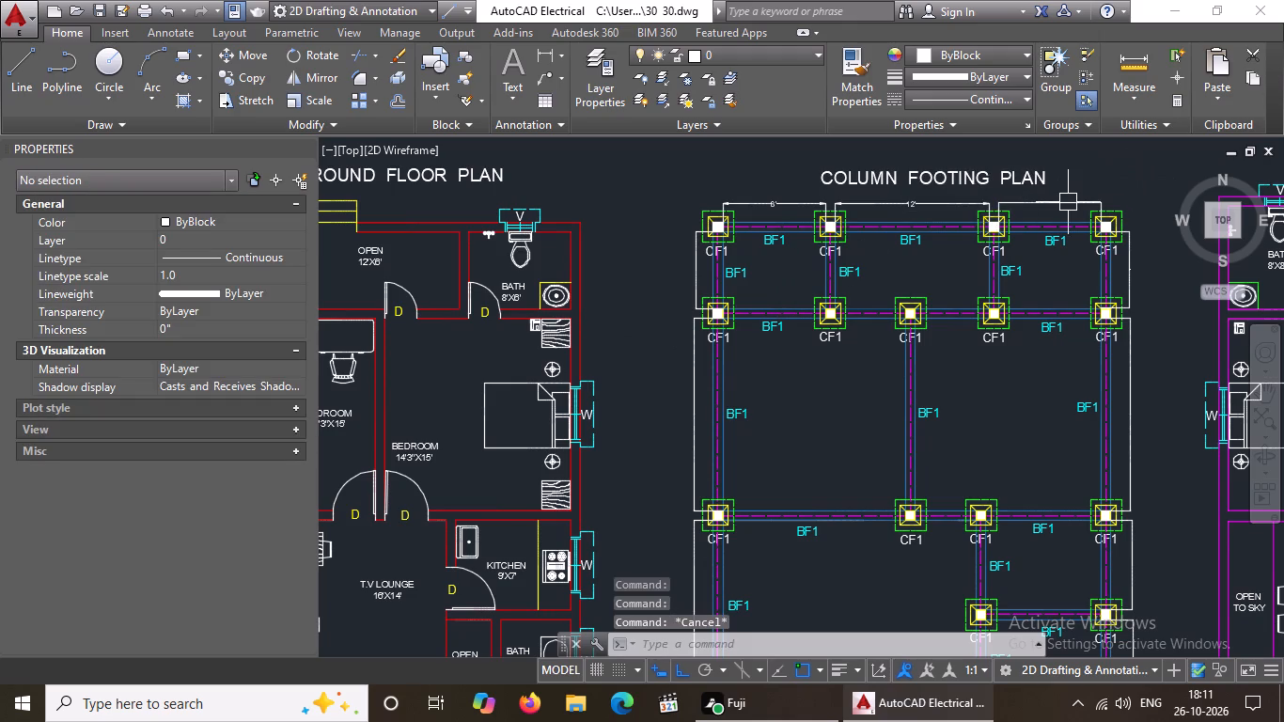
Set the arrow size and text height of the easternmost dimension above the northernmost footing row to 5" each, then deselect it.
left_click(1068, 201)
left_click(183, 489)
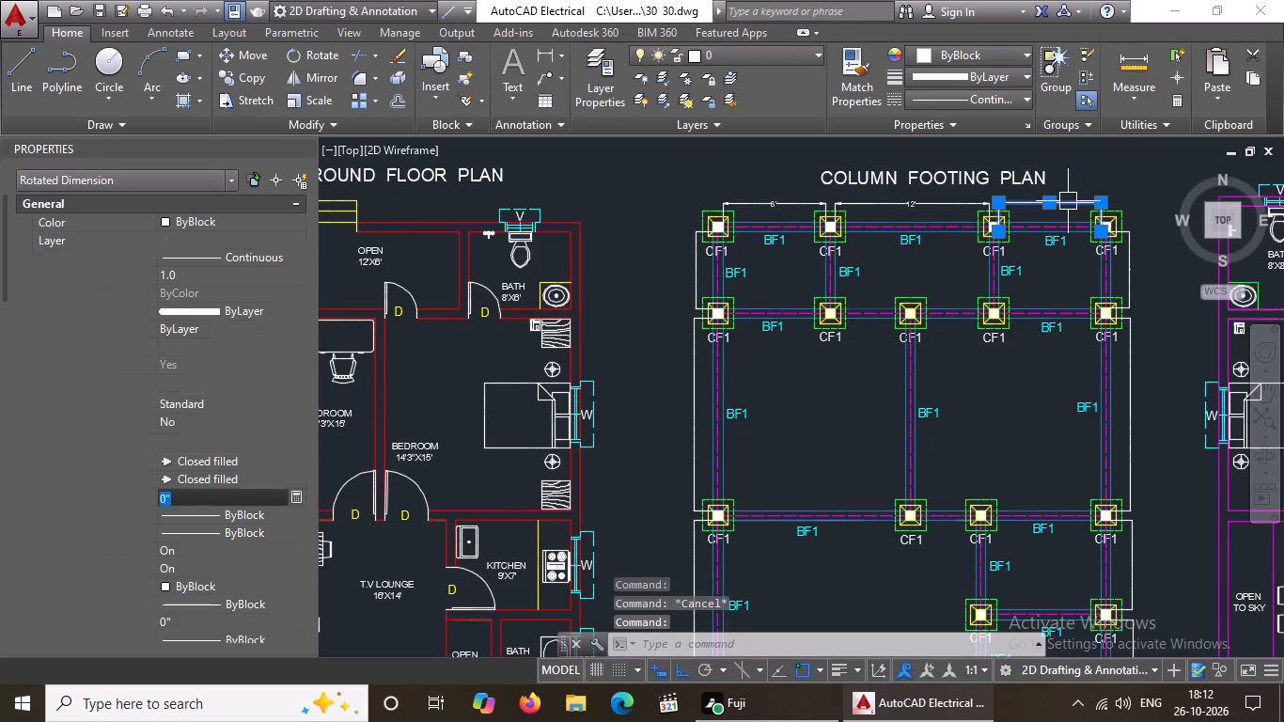
key("BackSpace")
key("BackSpace")
key("BackSpace")
type("5\"")
key("Return")
scroll(183, 489, "down", 4)
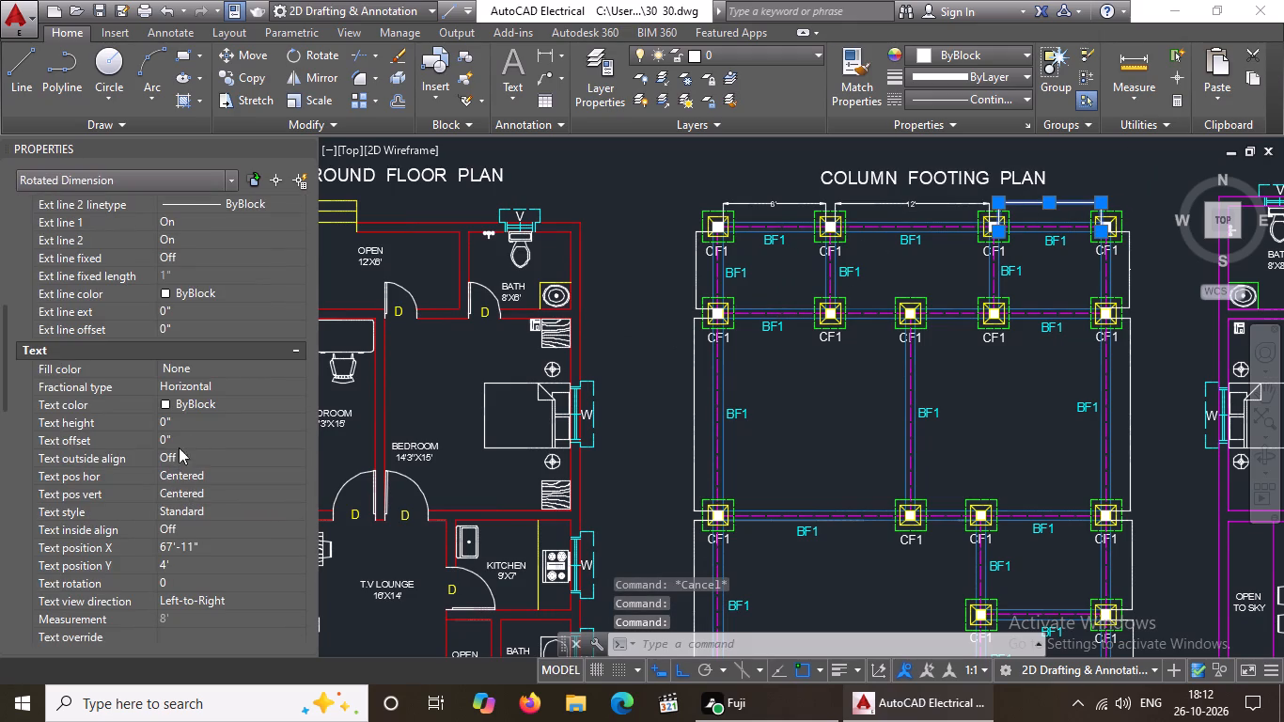
left_click(187, 425)
key("BackSpace")
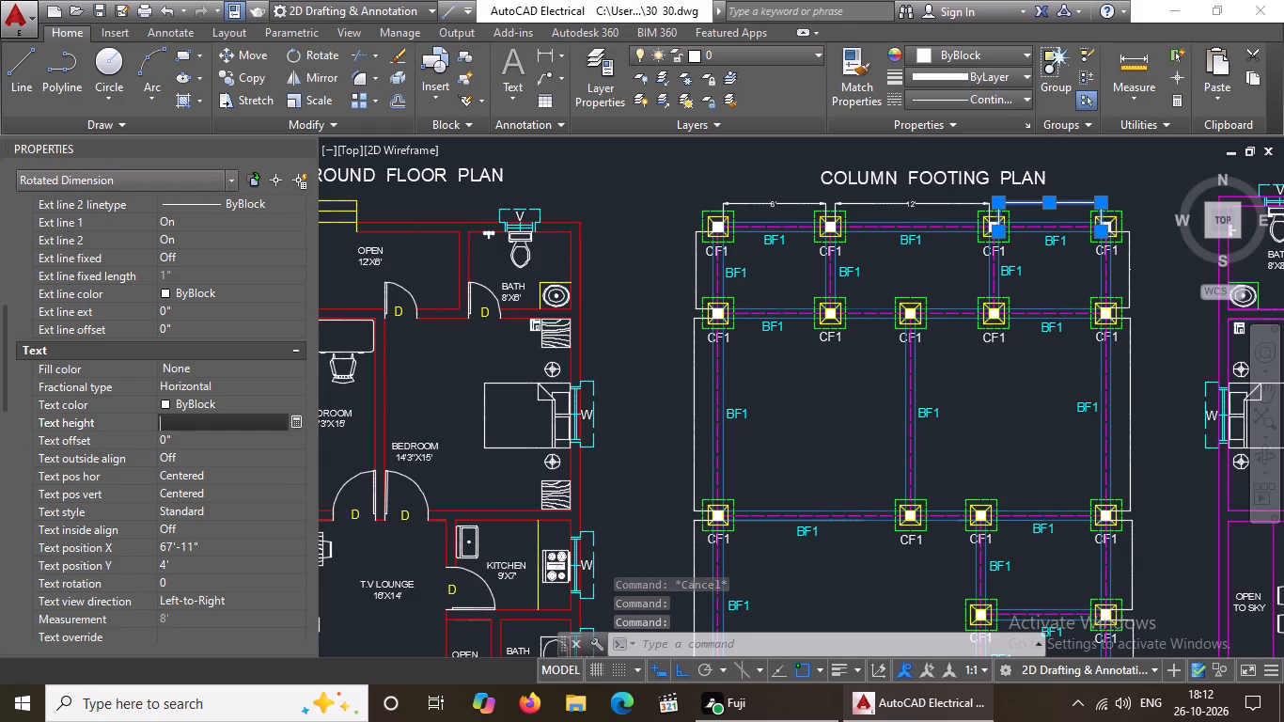
key("BackSpace")
type("5\"")
key("Return")
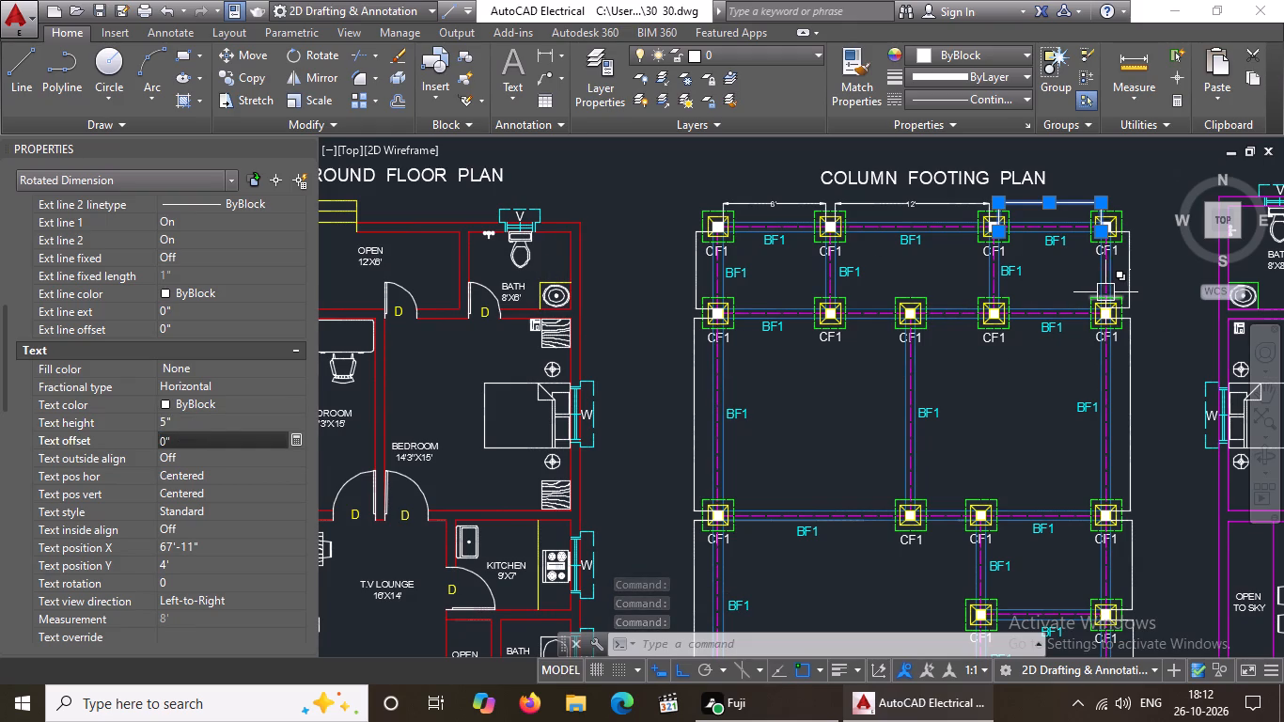
key("Escape")
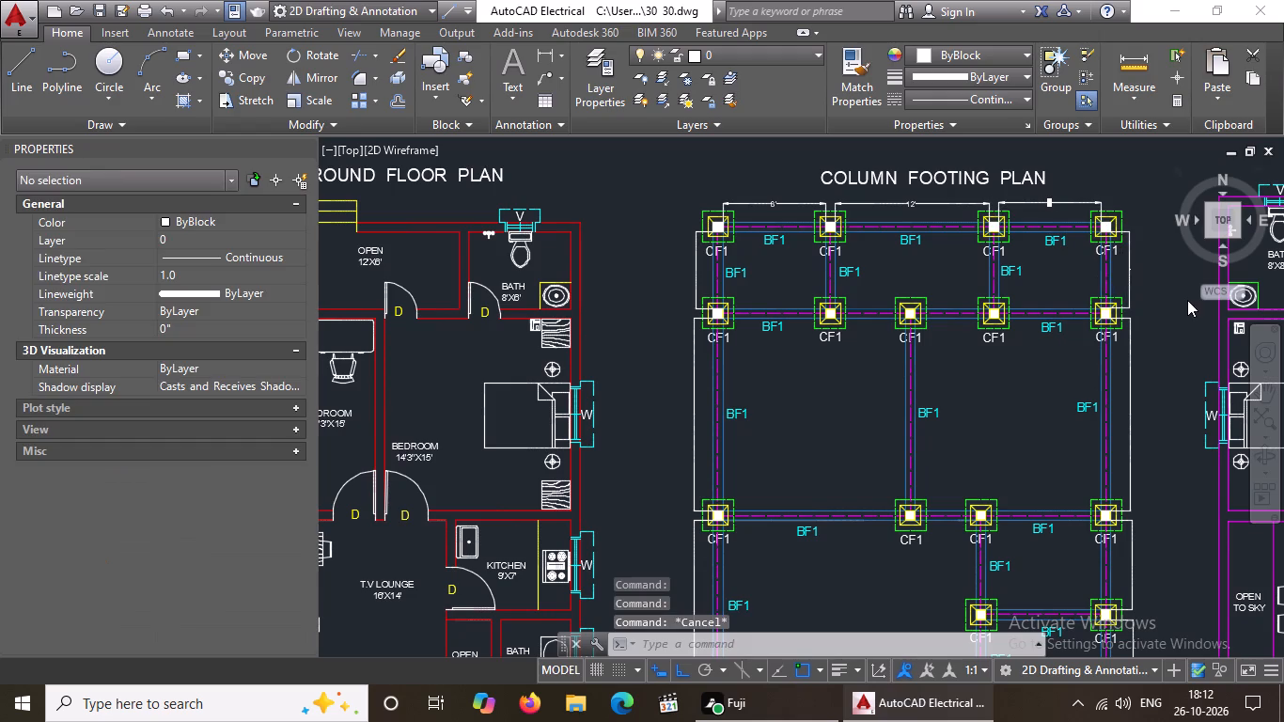
Set the arrow size and text height to 5" on the east-side vertical dimension between the first and second footing rows.
left_click(1128, 271)
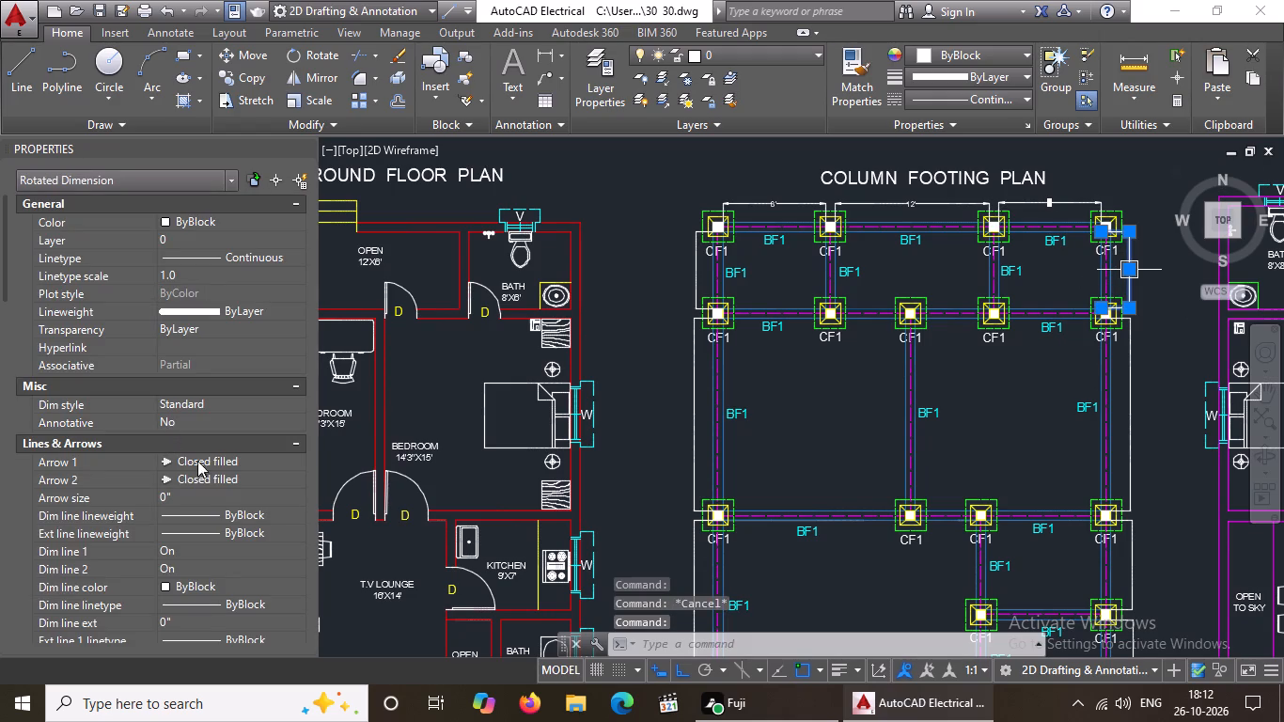
left_click(202, 501)
key("BackSpace")
key("BackSpace")
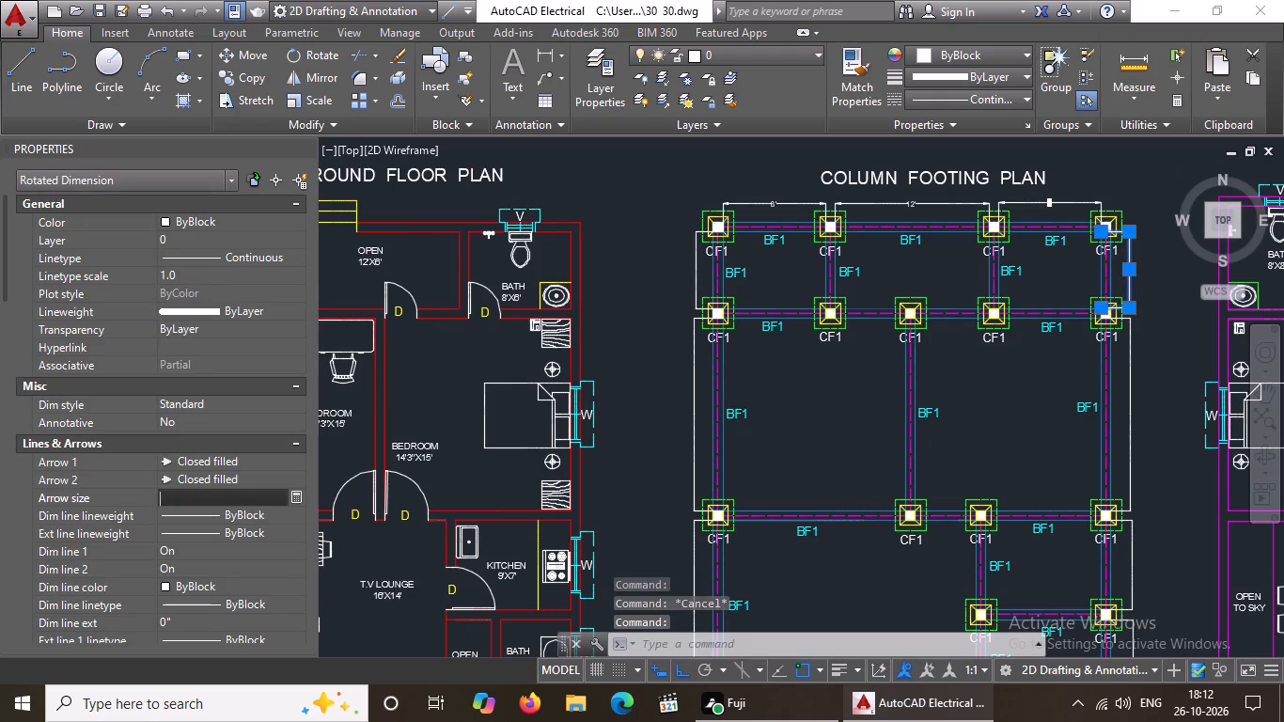
type("5\"")
key("Return")
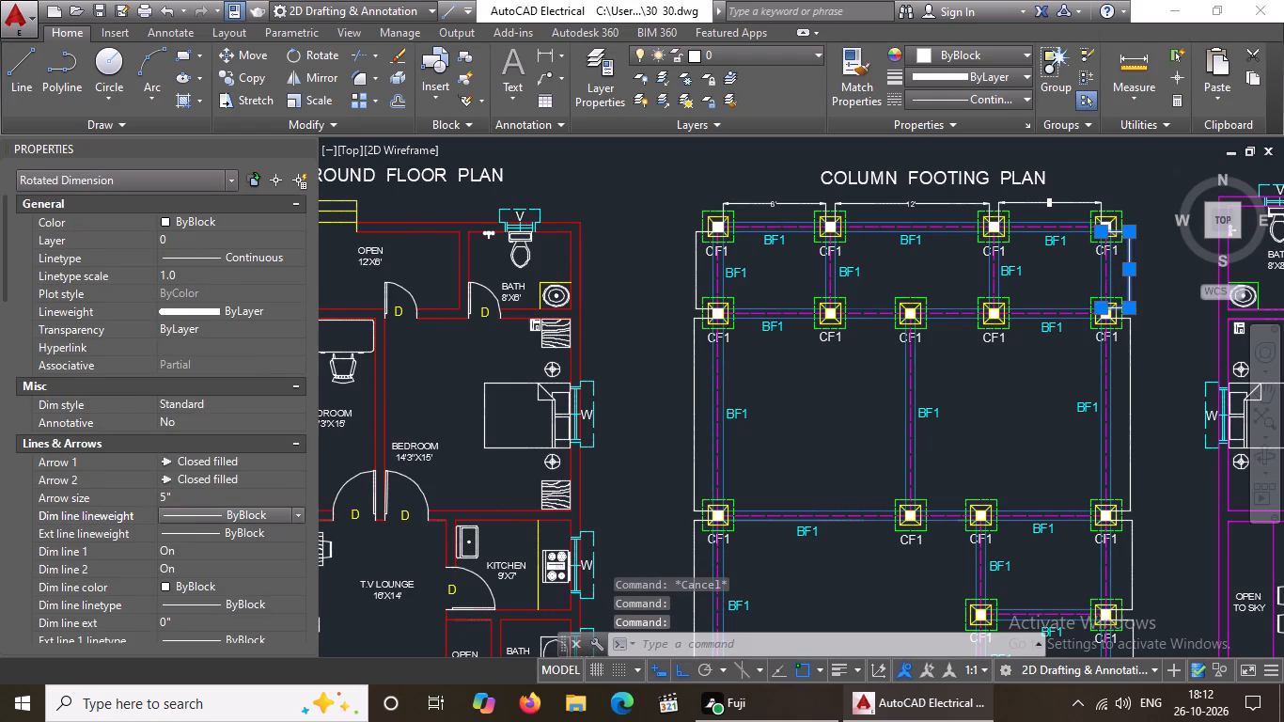
scroll(159, 451, "down", 4)
left_click(188, 421)
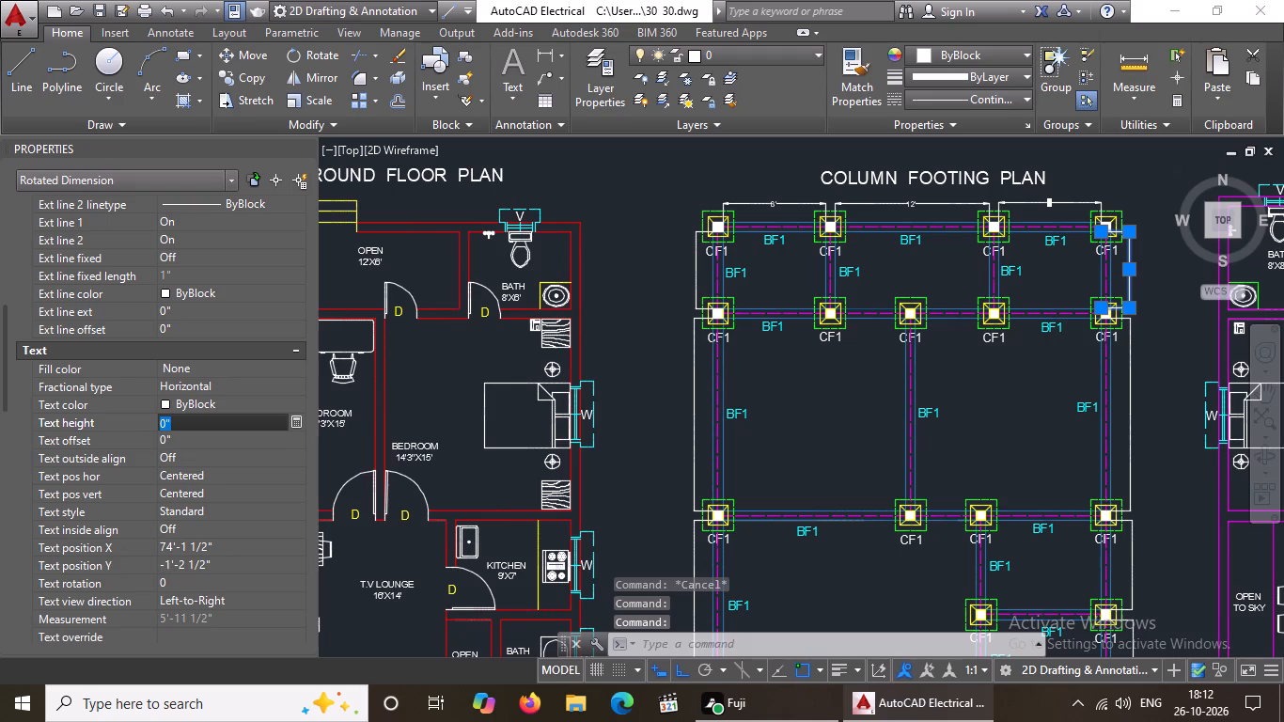
key("BackSpace")
key("BackSpace")
type("5\"")
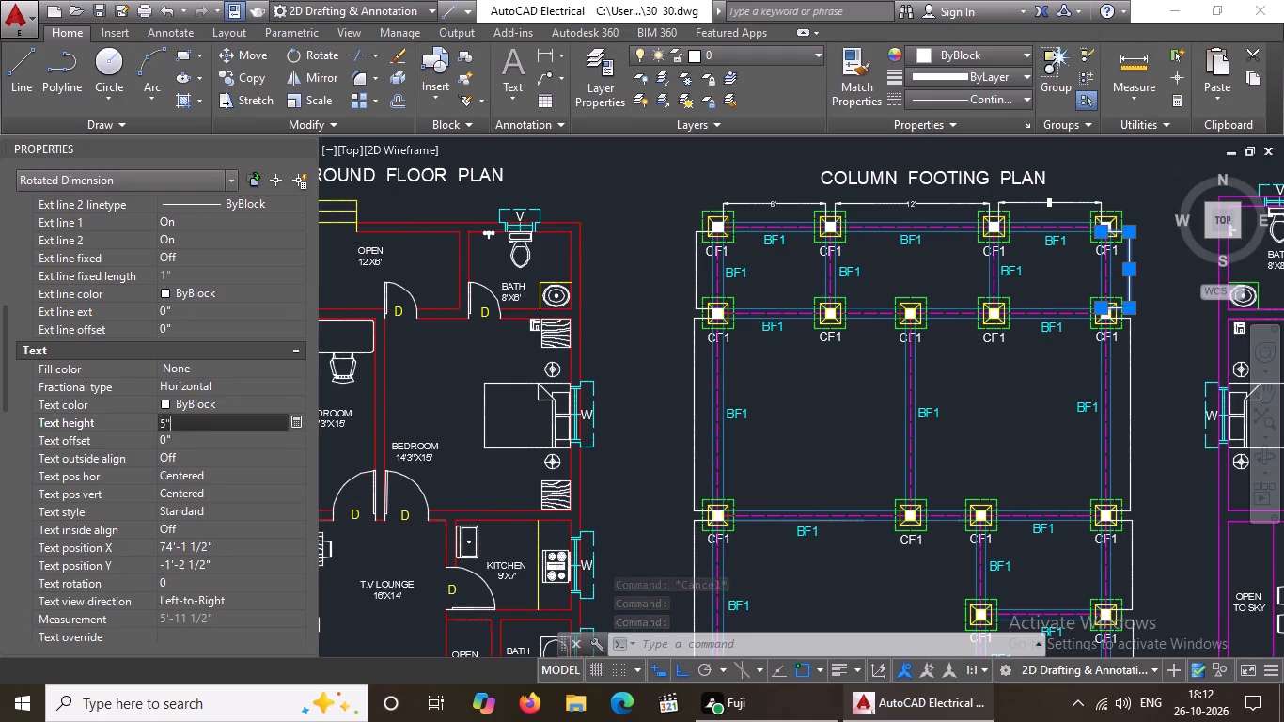
key("Return")
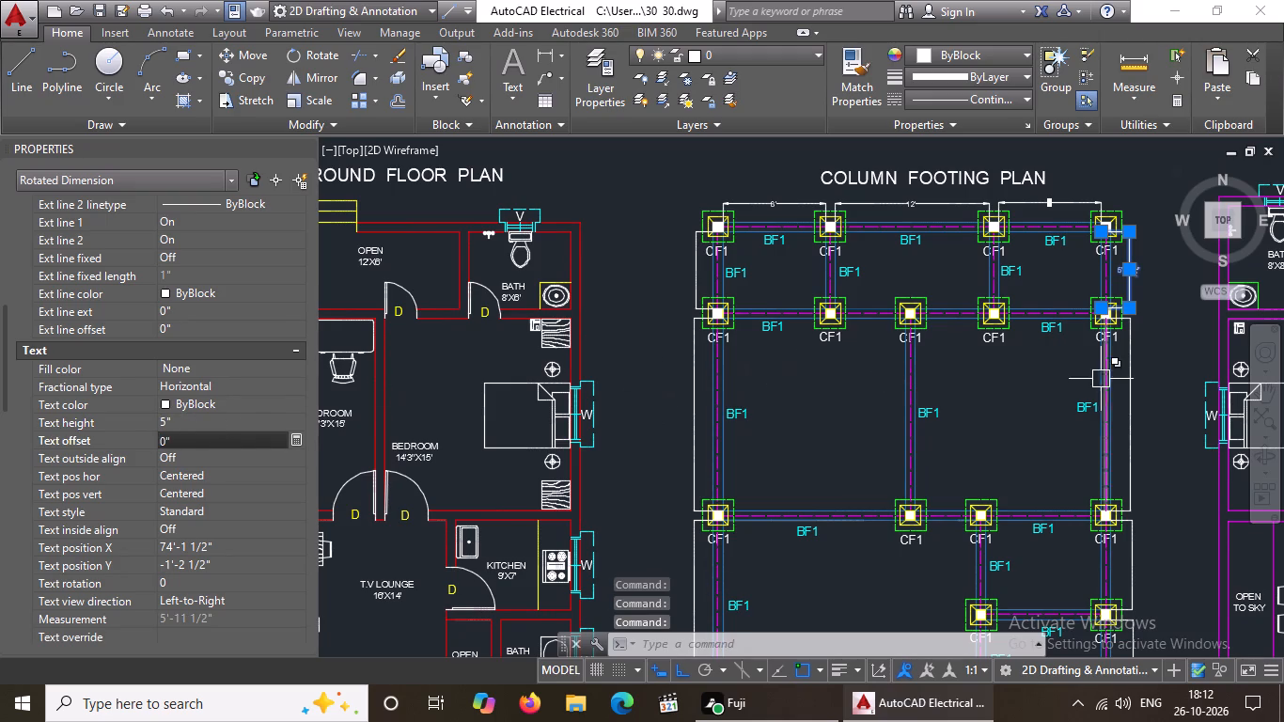
Set the arrow size and text height to 5" on the east-side vertical dimension between the second and third footing rows, then deselect it.
left_click(1129, 375)
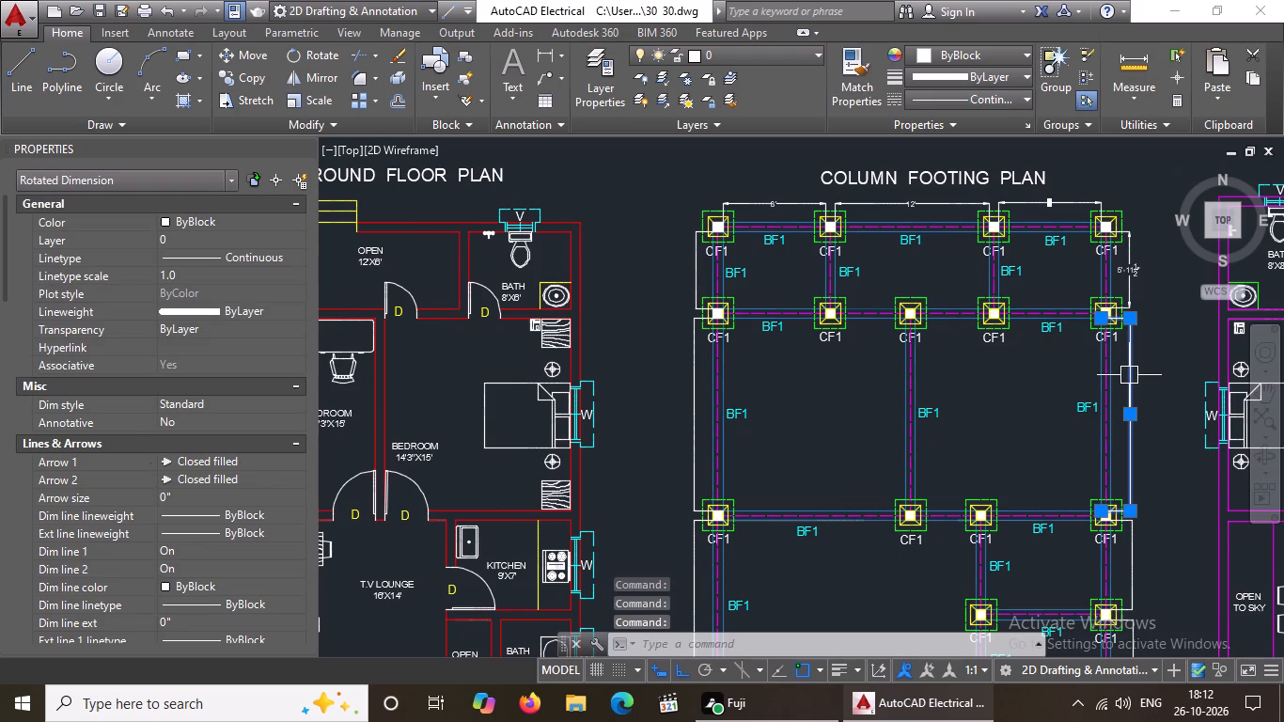
left_click(181, 492)
key("BackSpace")
key("BackSpace")
type("5\"")
key("Return")
scroll(180, 462, "down", 4)
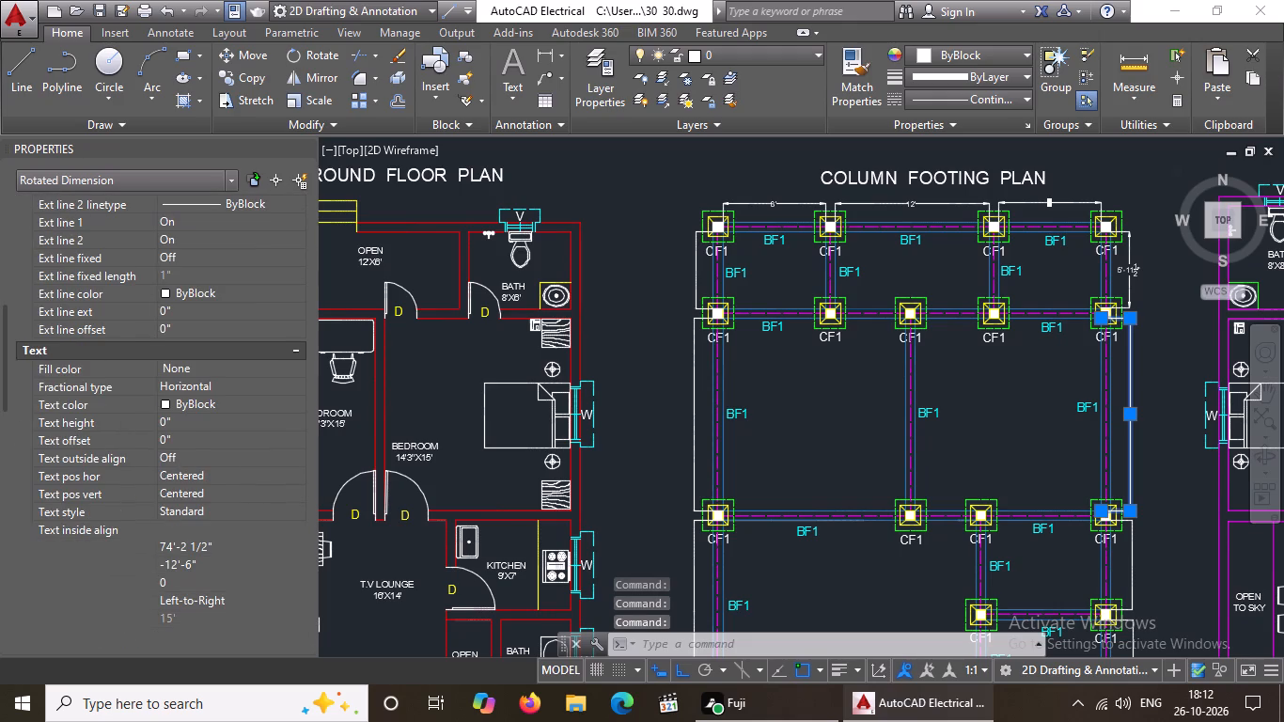
left_click(189, 421)
key("BackSpace")
key("BackSpace")
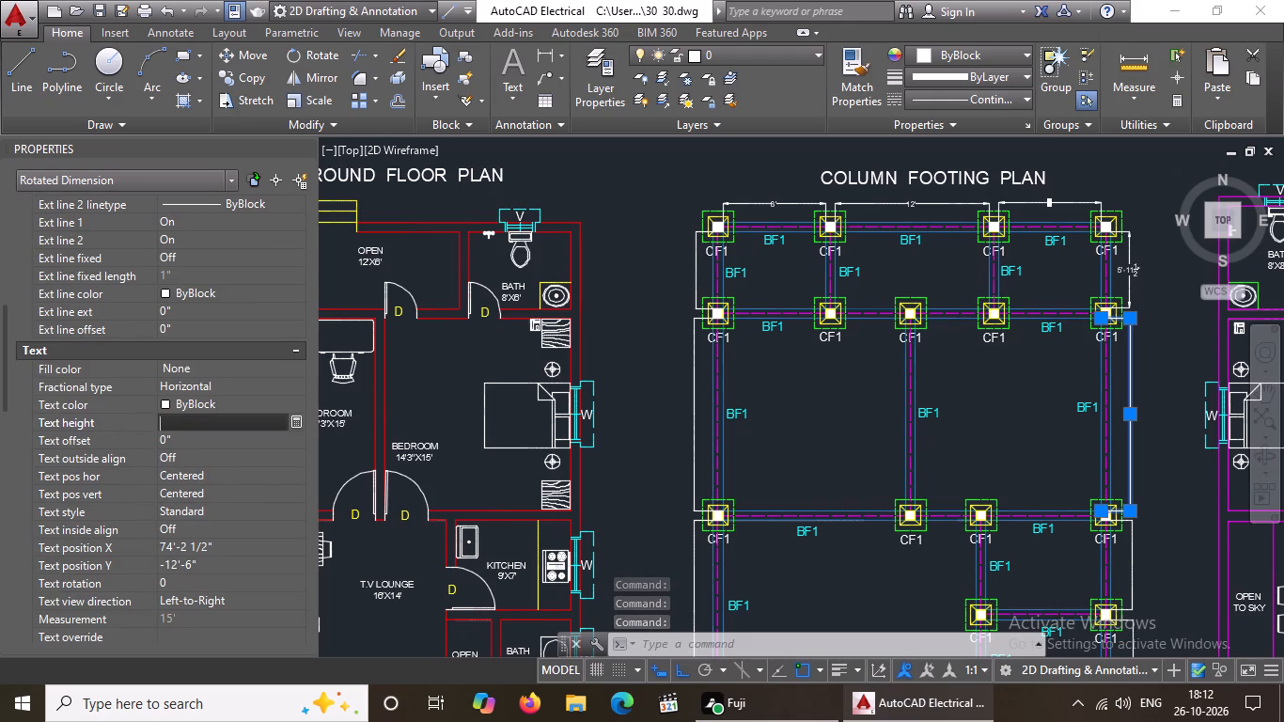
type("5\"")
key("Return")
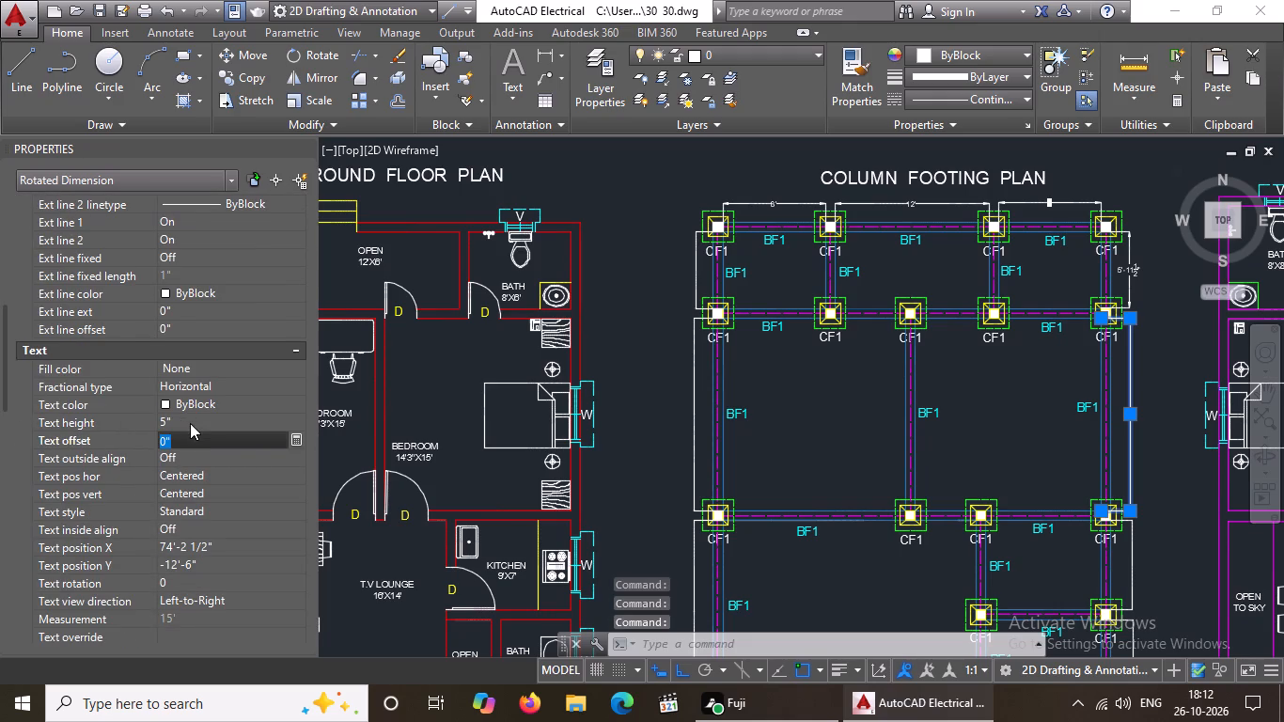
scroll(190, 423, "down", 3)
scroll(184, 408, "up", 6)
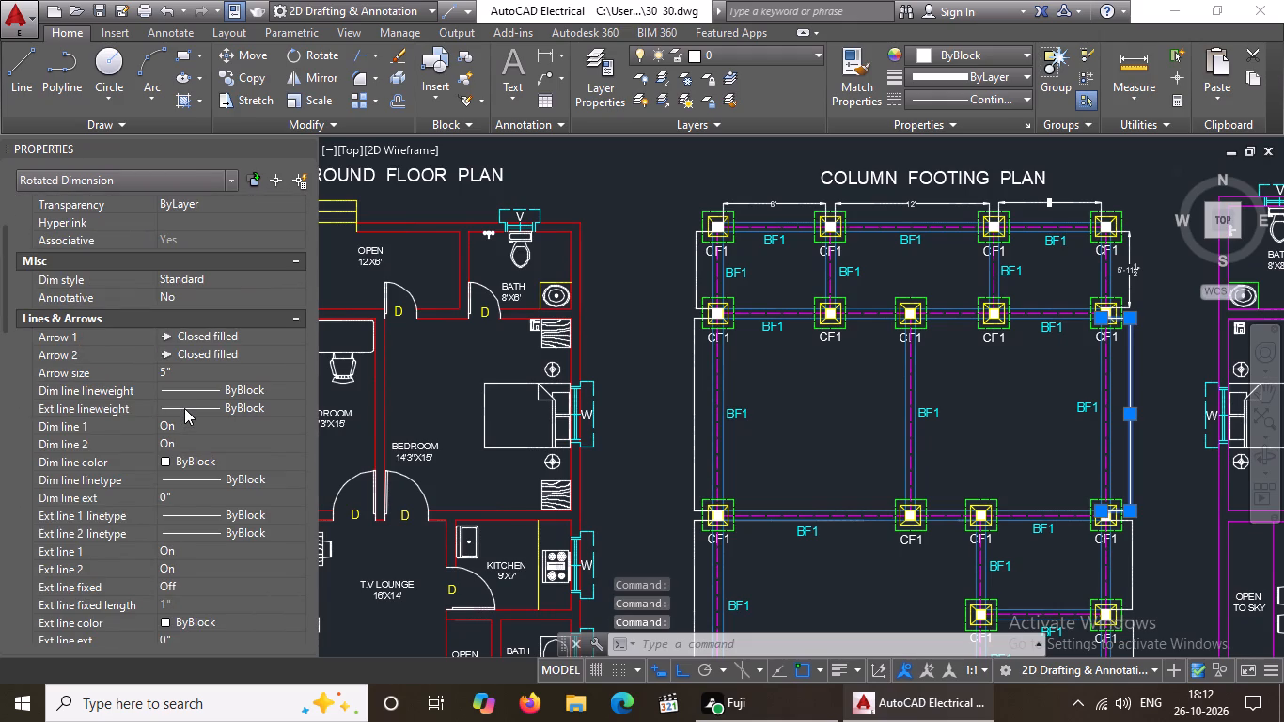
key("Escape")
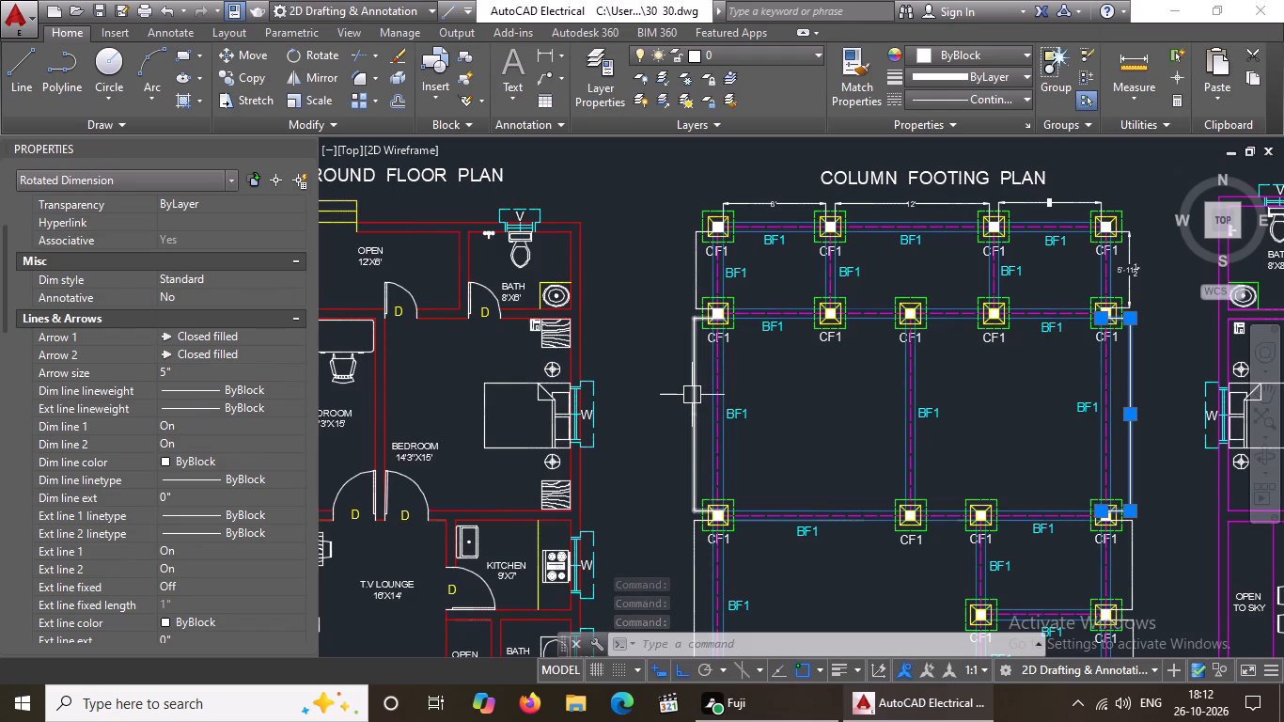
scroll(914, 343, "down", 1)
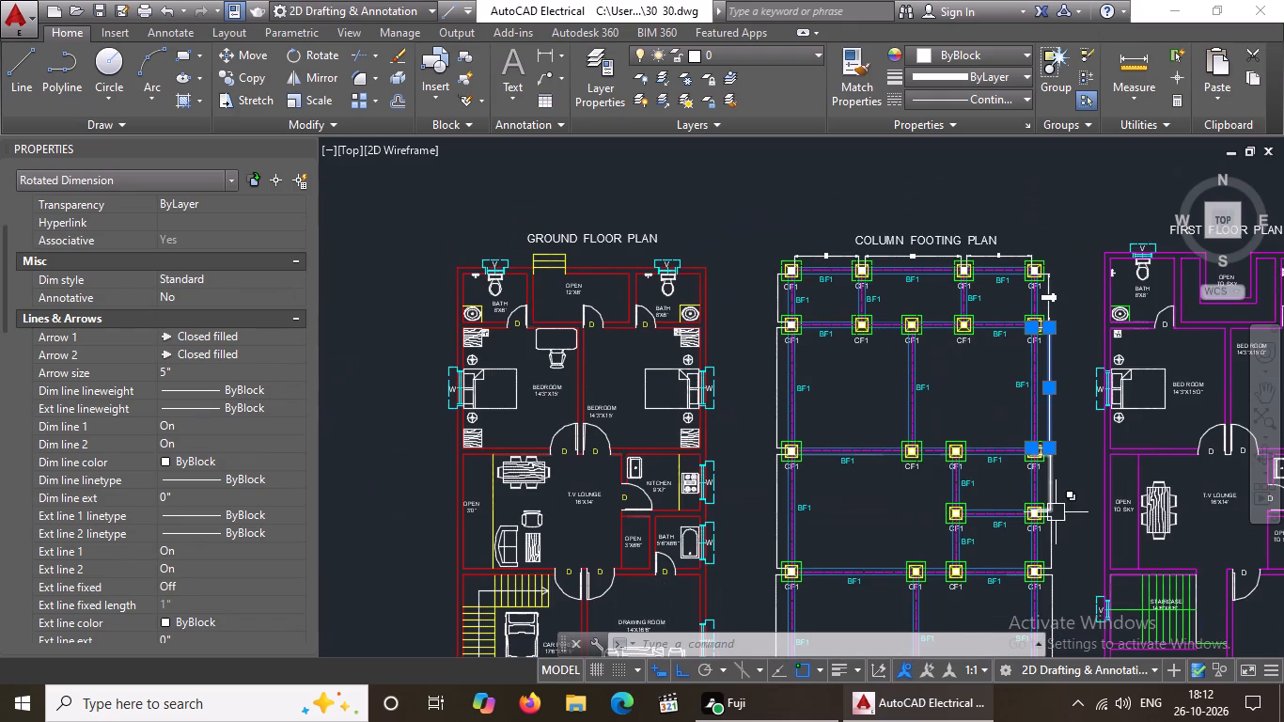
key("Escape")
Set the arrow size and text height to 5" on the east-side vertical dimension between the third and fourth footing rows, then deselect it.
scroll(1049, 496, "up", 1)
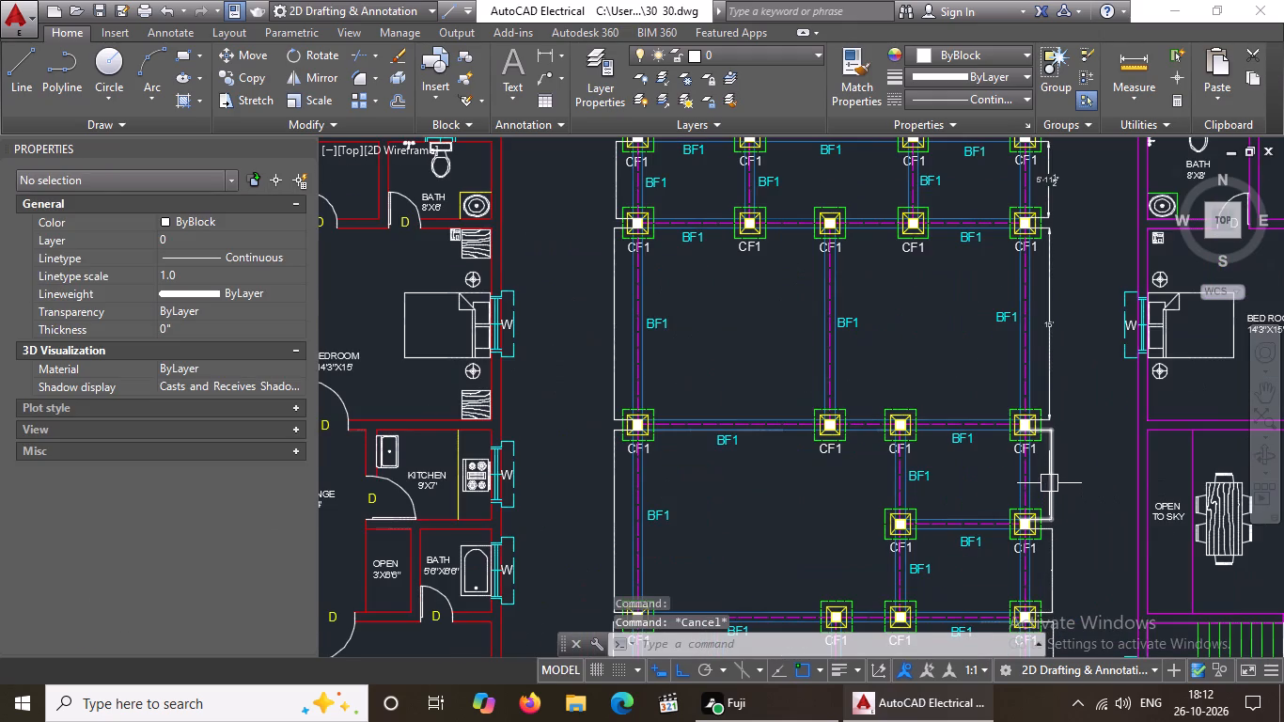
left_click(1049, 481)
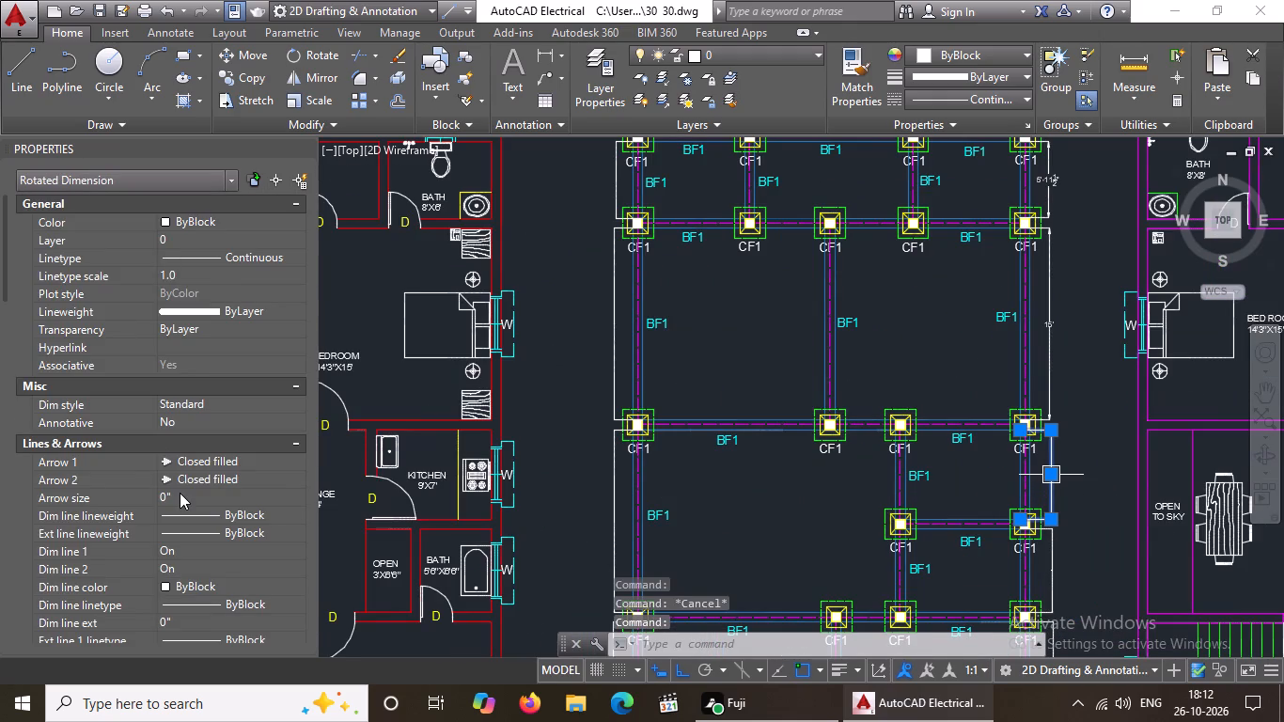
left_click(185, 495)
key("BackSpace")
key("BackSpace")
type("5\"")
key("Return")
scroll(185, 494, "down", 3)
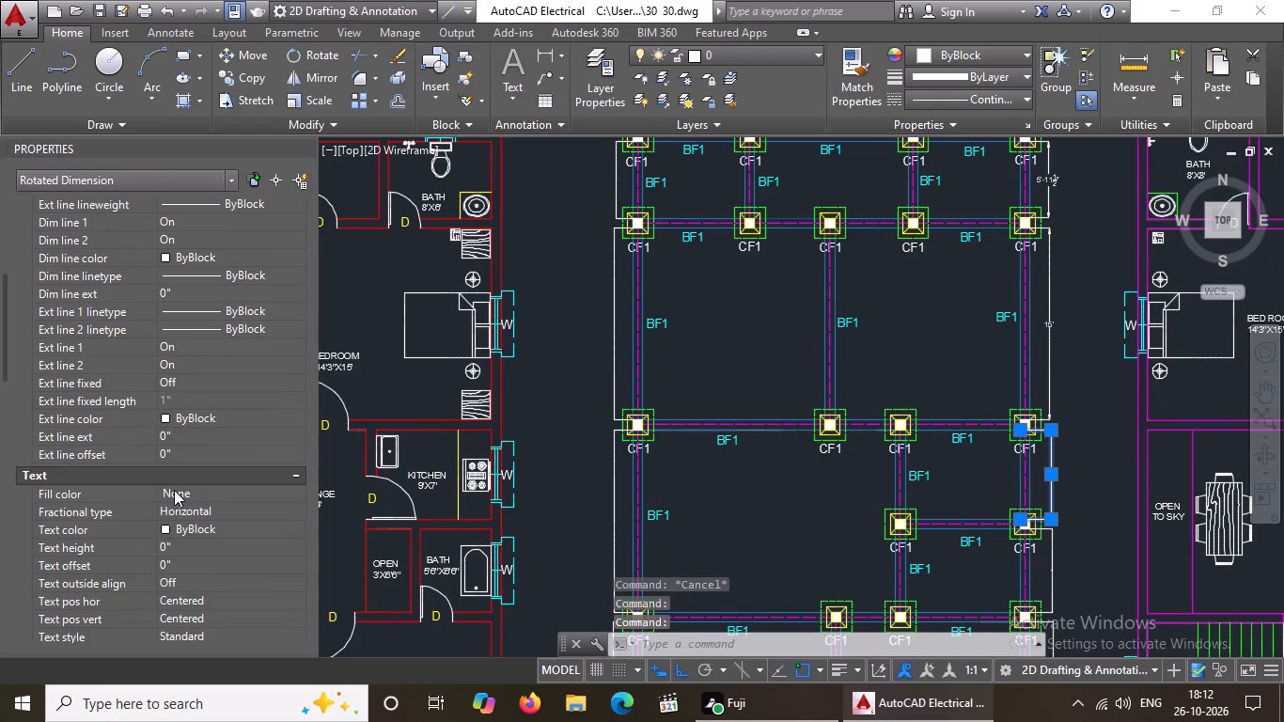
left_click(178, 546)
key("BackSpace")
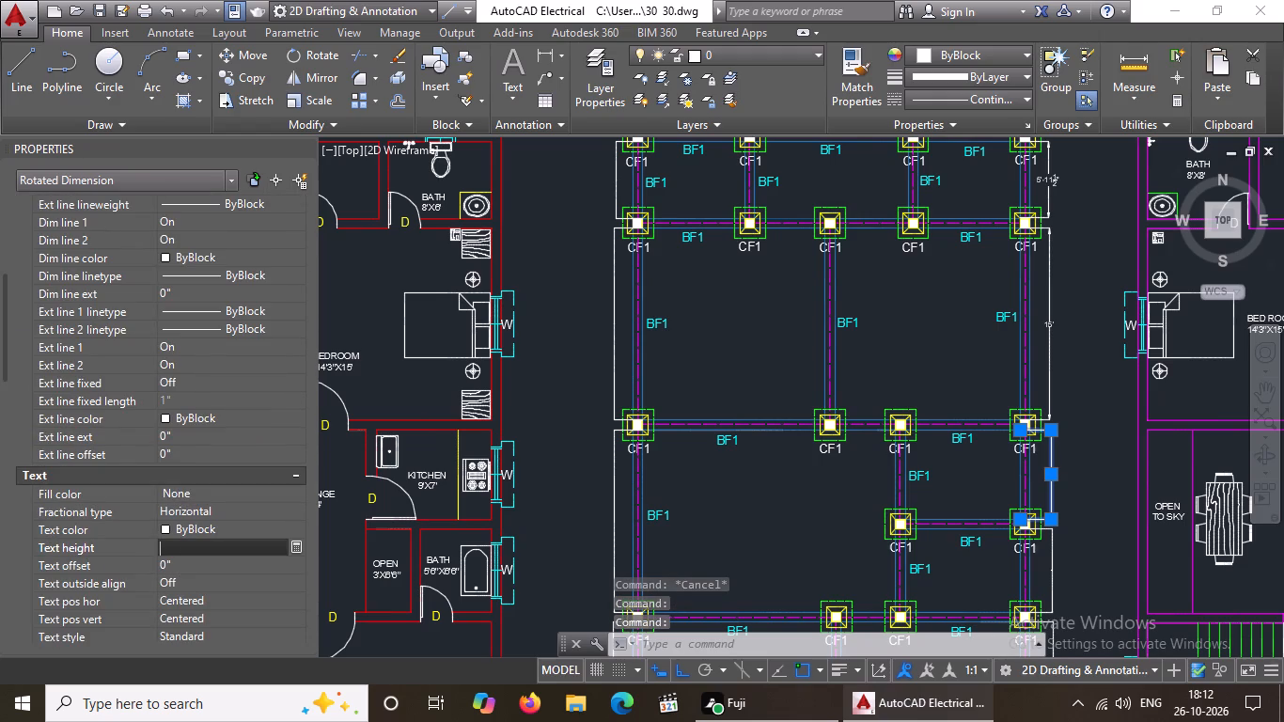
key("BackSpace")
type("5\"")
key("Return")
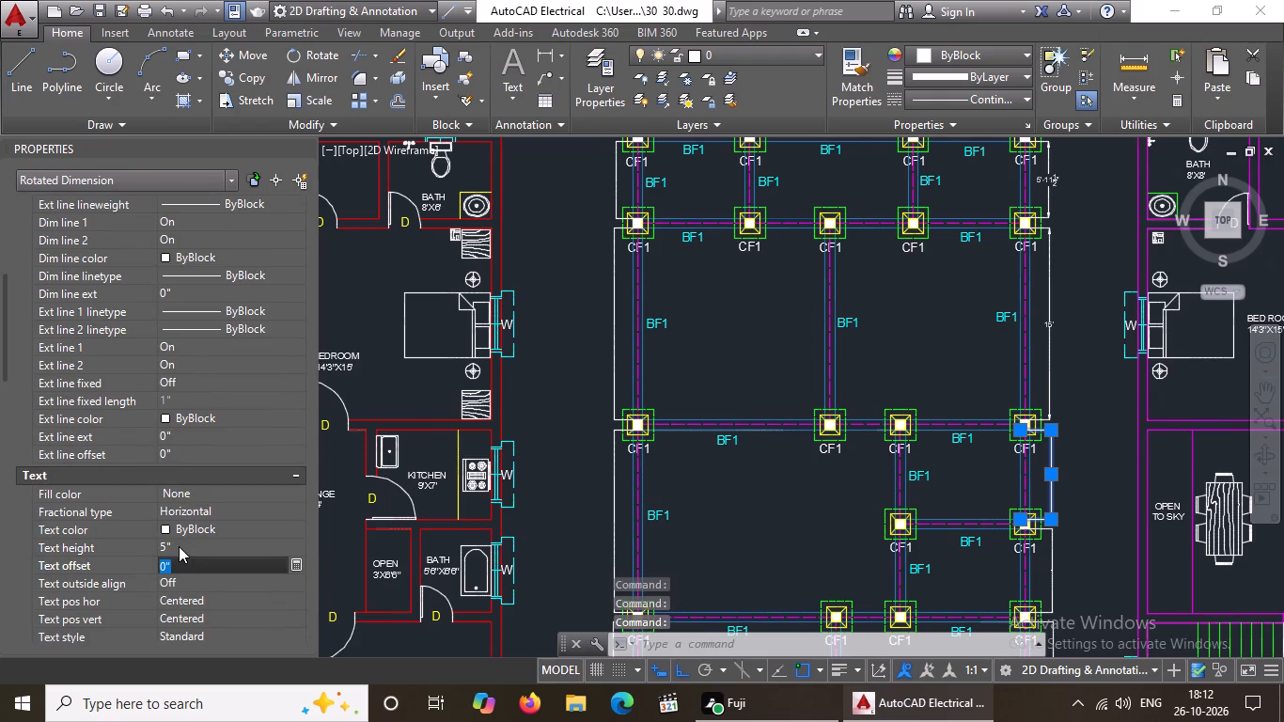
scroll(208, 518, "down", 3)
scroll(195, 390, "up", 6)
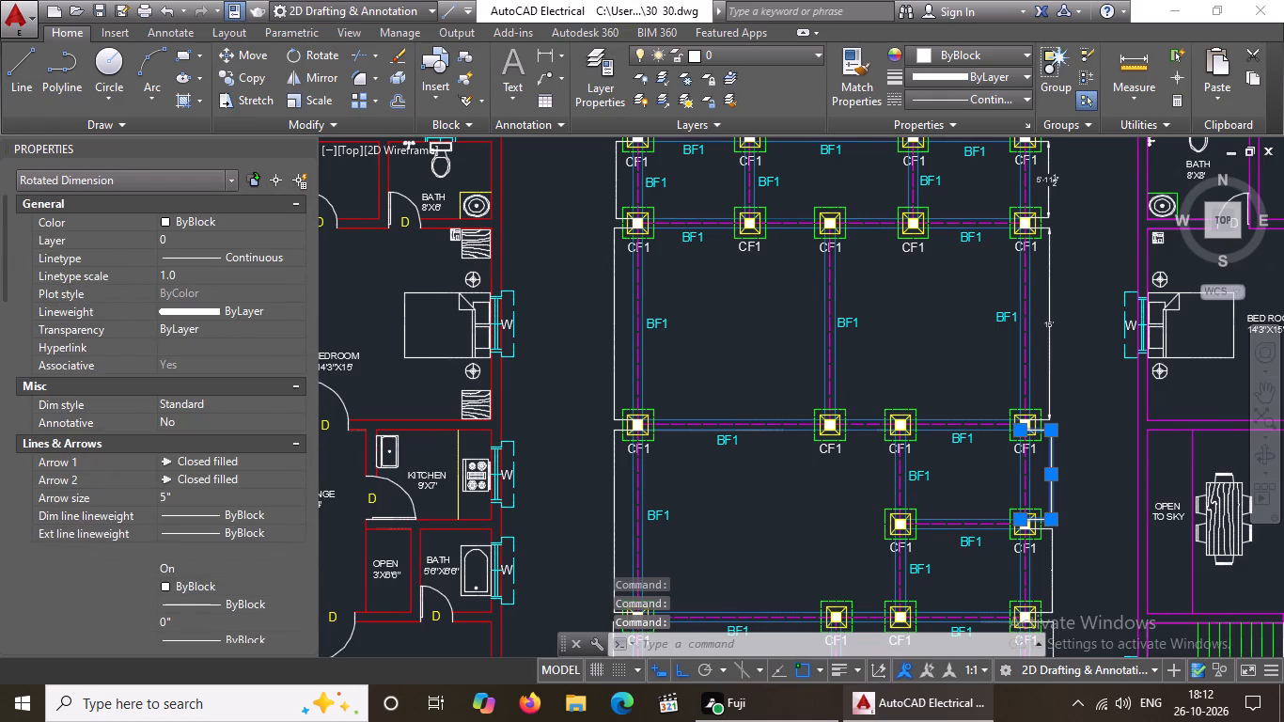
key("Escape")
Set the arrow size to 5" on the east-side vertical dimension between the fourth and fifth footing rows.
scroll(1053, 419, "down", 1)
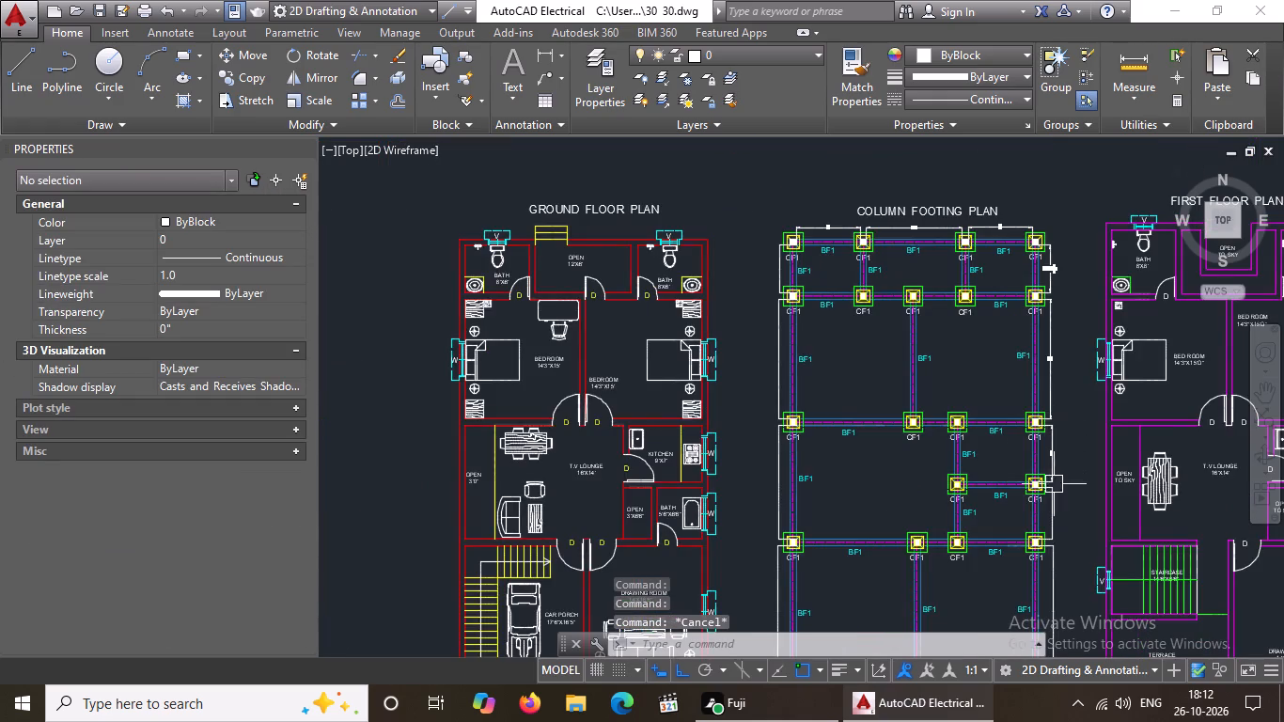
scroll(1051, 502, "up", 3)
left_click(1047, 508)
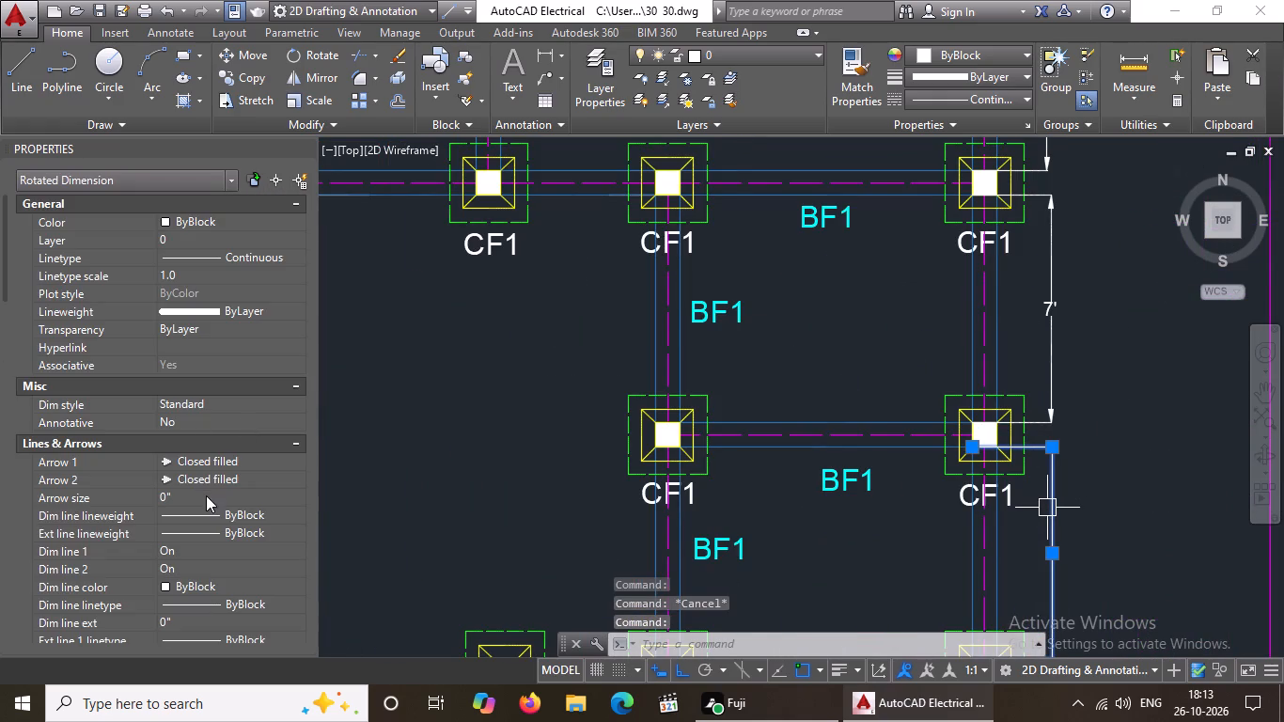
left_click(206, 495)
key("BackSpace")
key("BackSpace")
type("5\"")
key("Return")
scroll(240, 487, "down", 4)
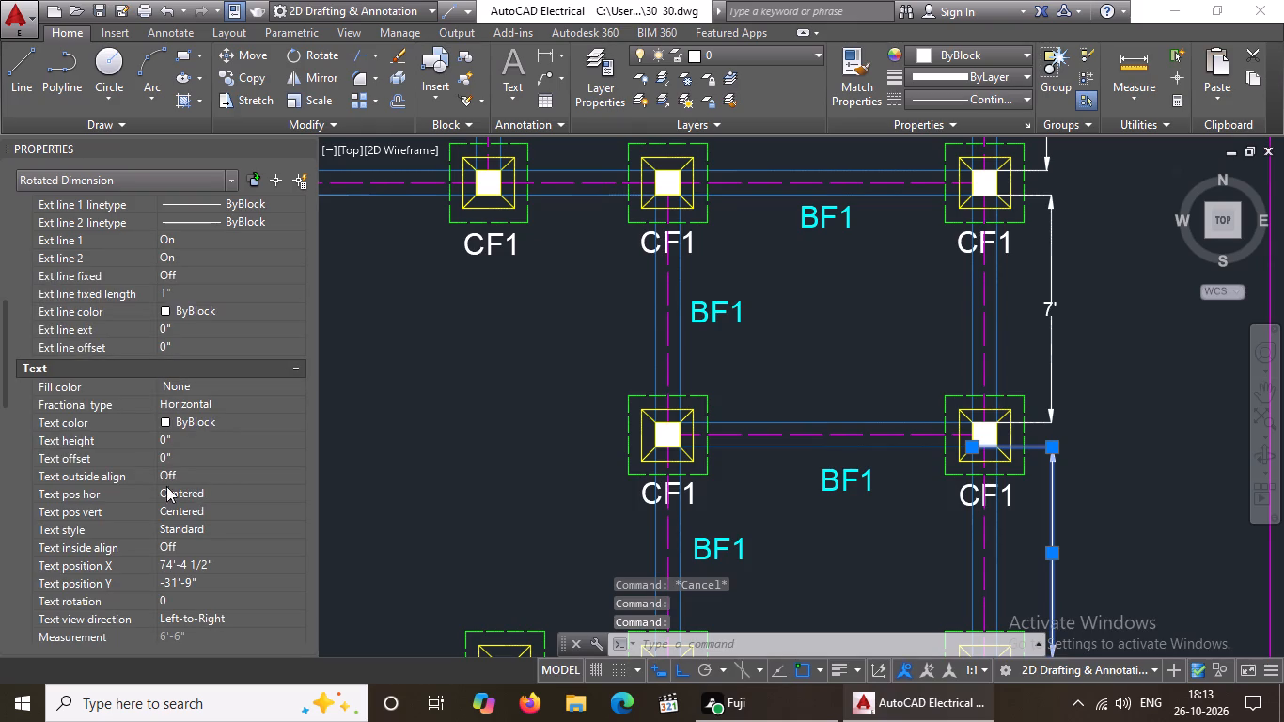
Set the text height to 5" on the east-side vertical dimension between the fourth and fifth footing rows, then deselect it.
left_click(175, 442)
key("BackSpace")
key("BackSpace")
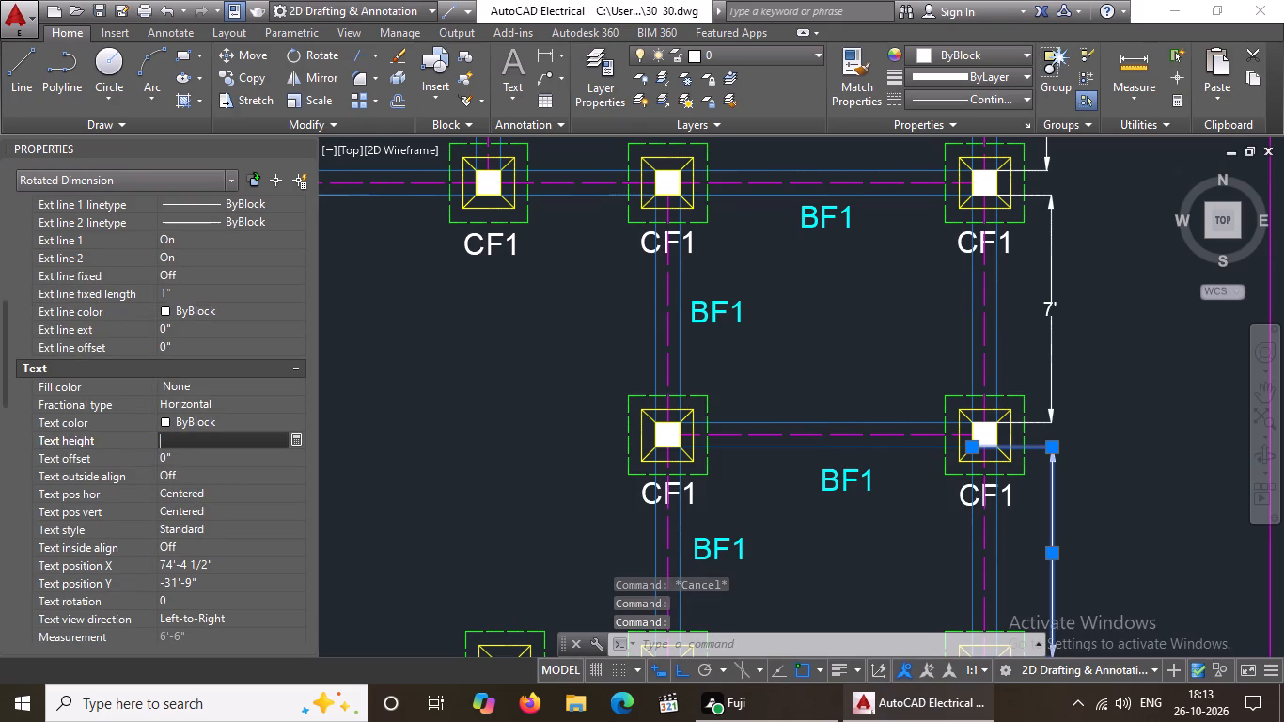
key("5")
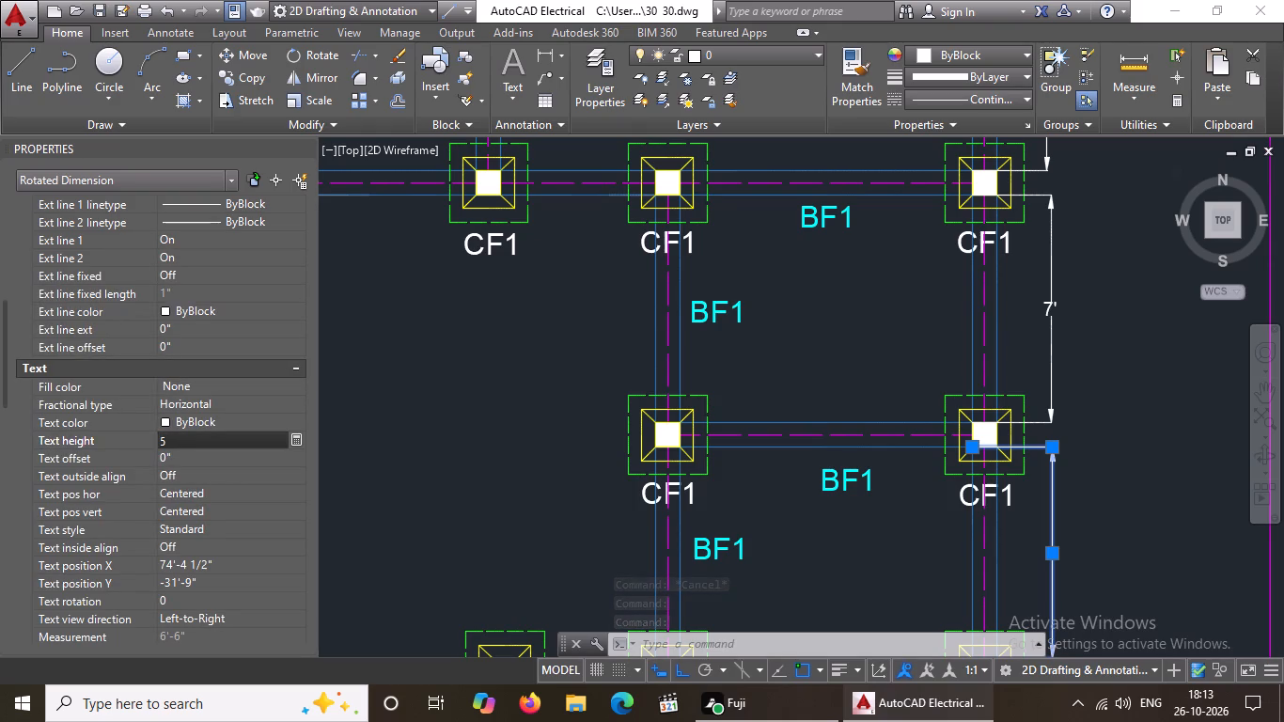
key("shift+quotedbl")
key("Return")
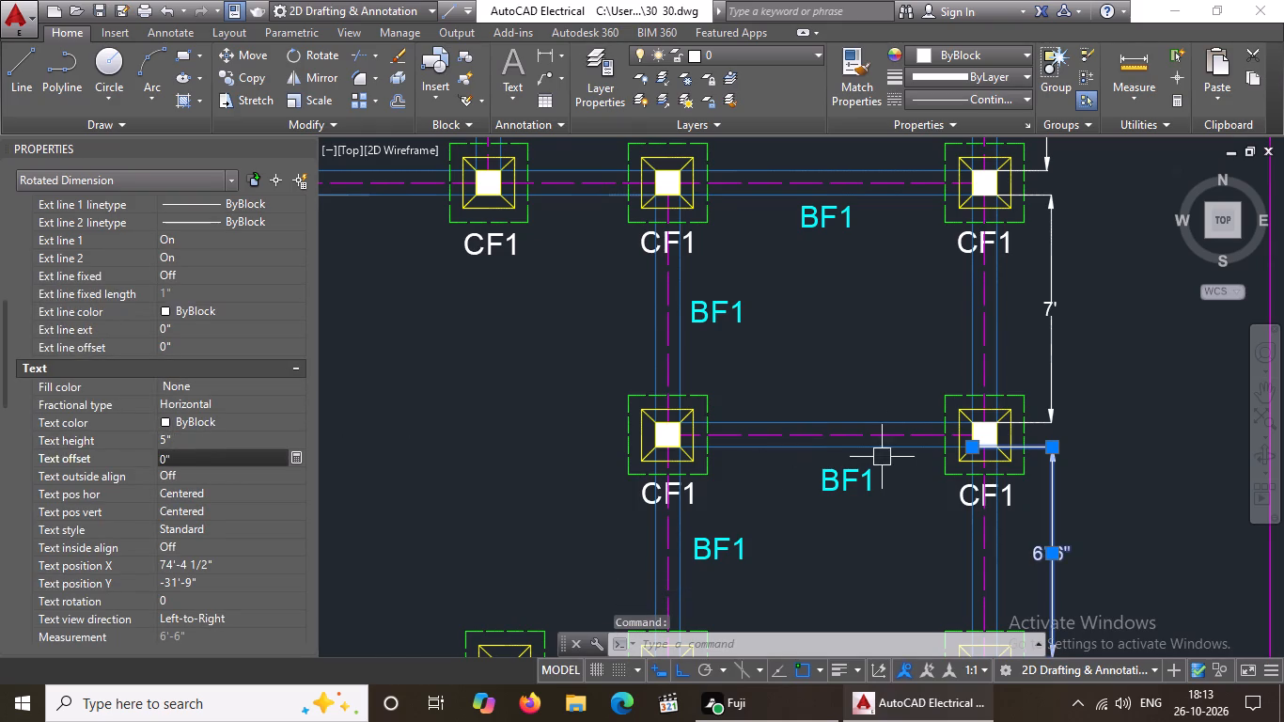
scroll(894, 433, "down", 2)
scroll(961, 482, "down", 1)
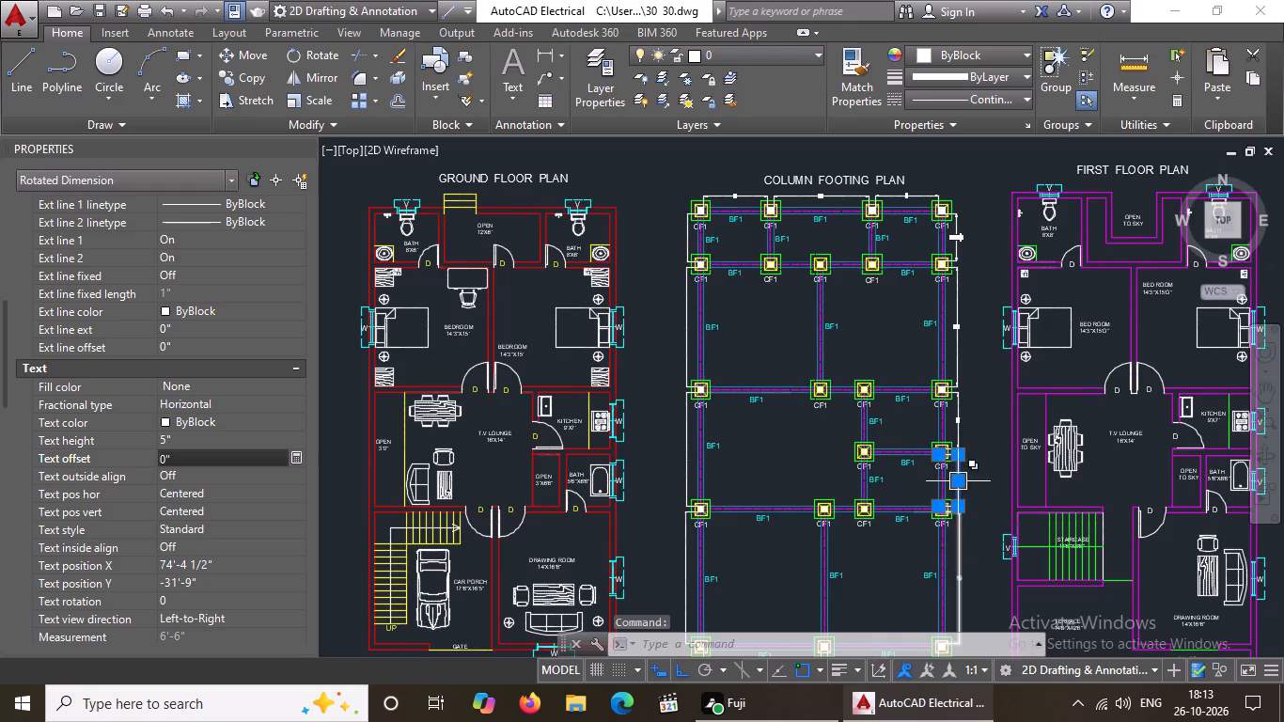
scroll(963, 478, "down", 2)
scroll(972, 521, "up", 3)
key("Escape")
Set the arrow size and text height to 5" on the east-side vertical dimension between the fifth and sixth footing rows, then deselect it.
left_click(929, 504)
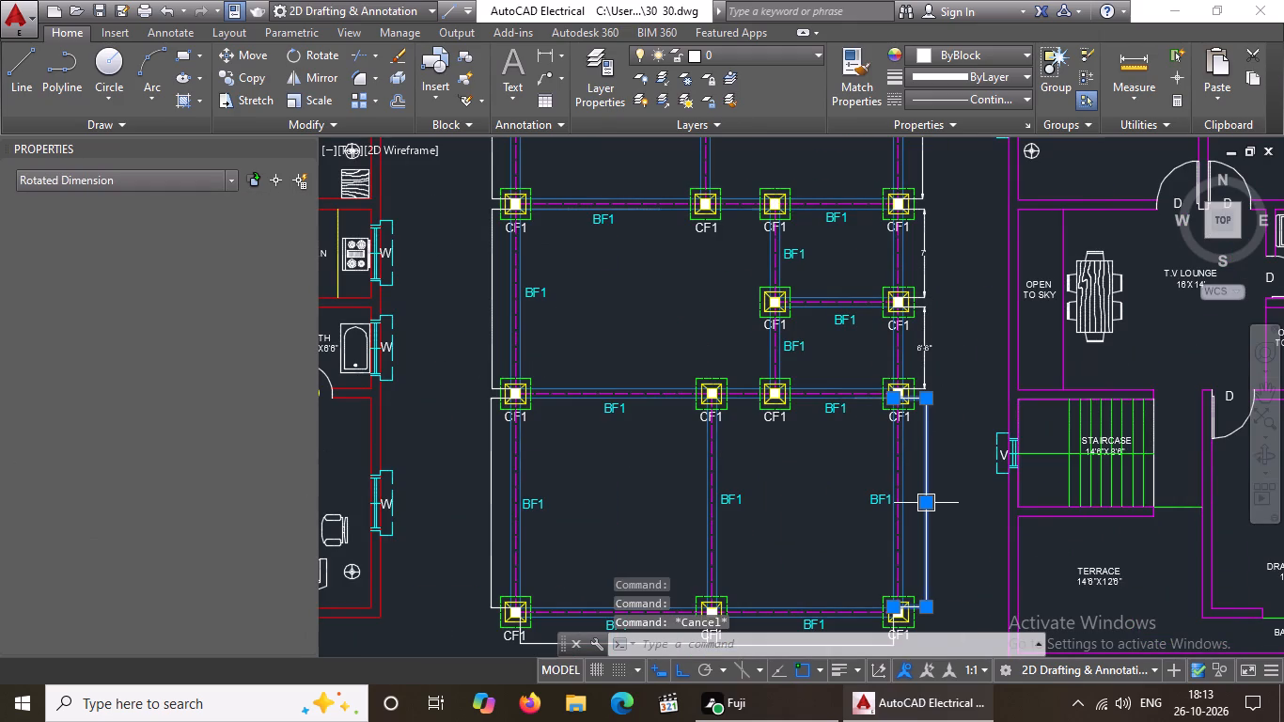
left_click(208, 487)
left_click(204, 495)
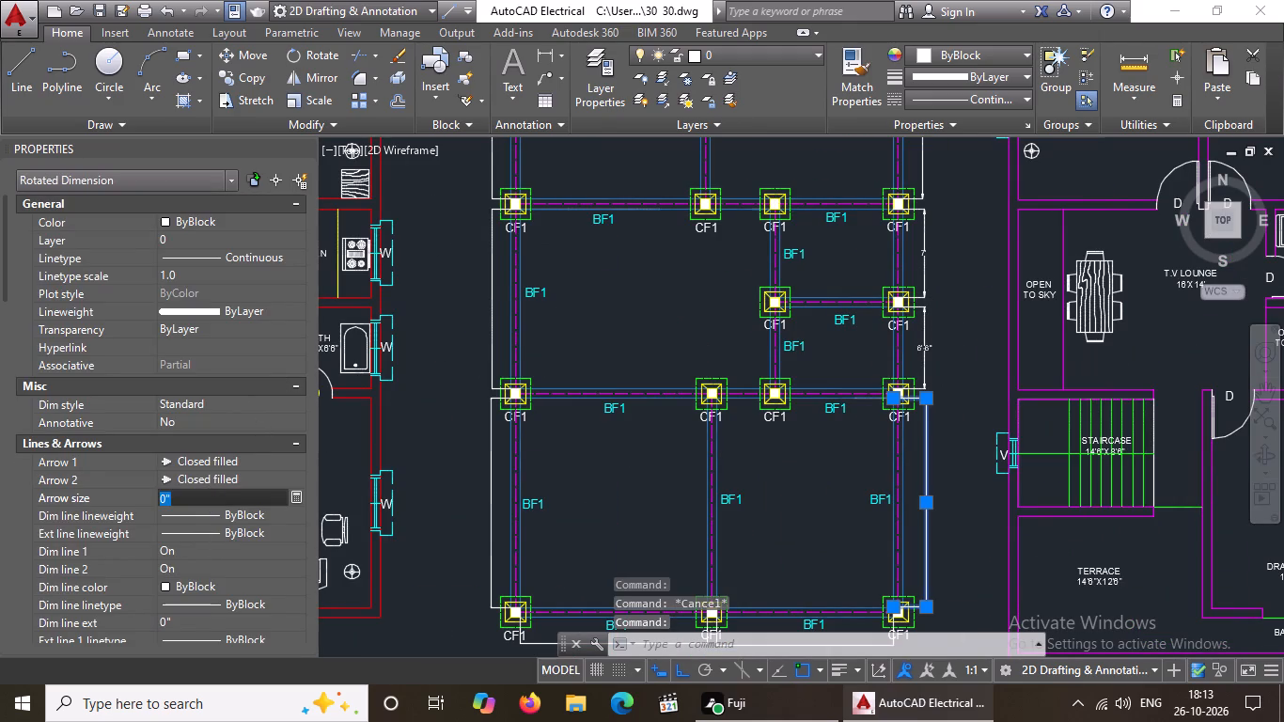
key("BackSpace")
key("BackSpace")
type("5\"")
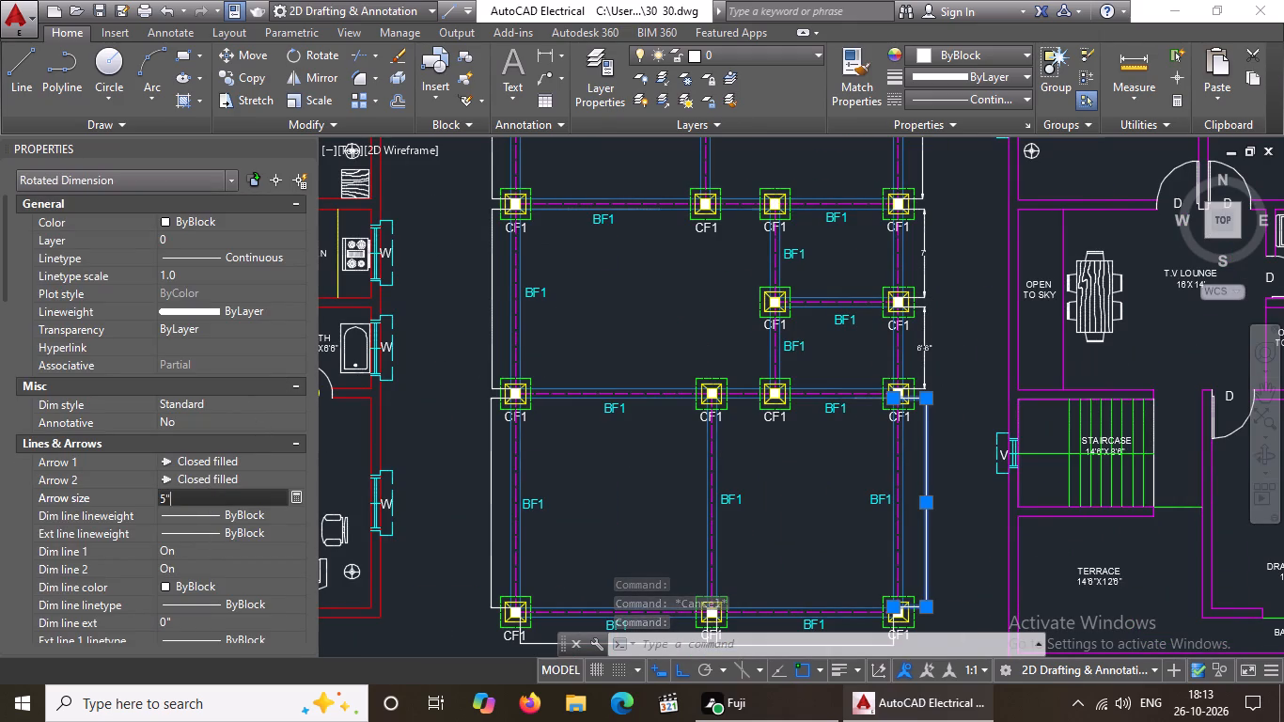
key("Return")
scroll(172, 368, "down", 4)
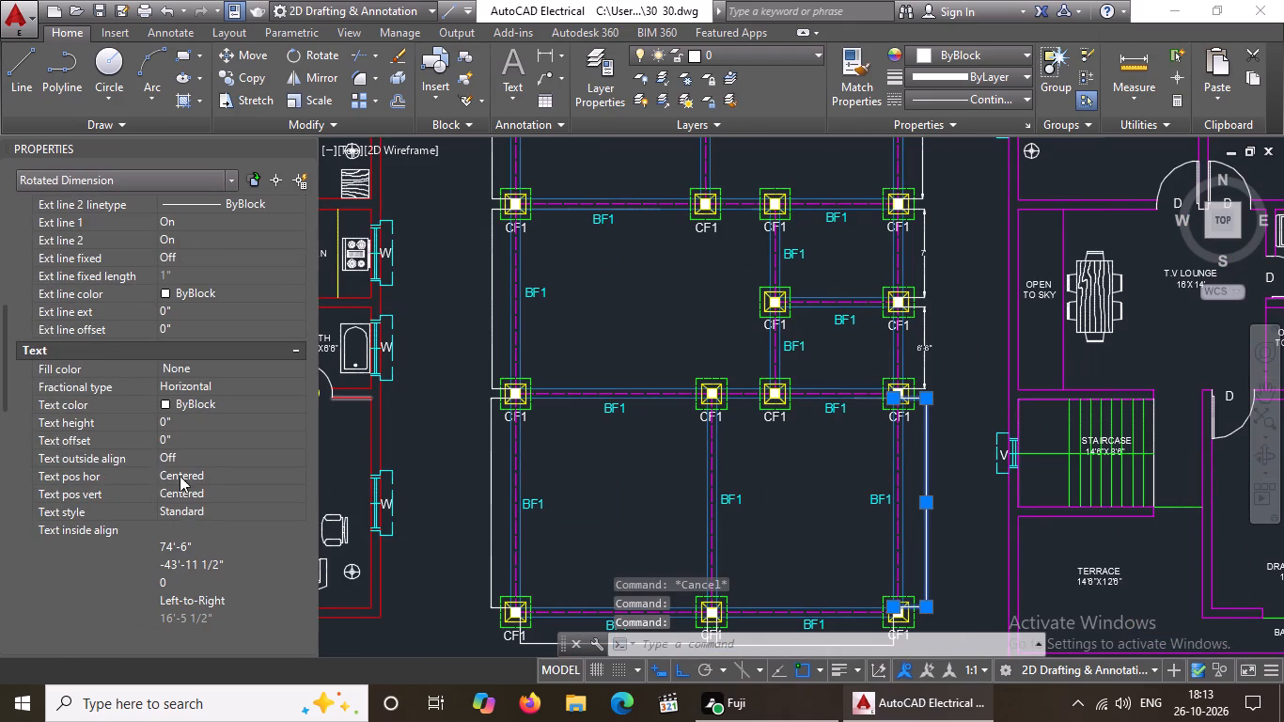
left_click(192, 424)
key("BackSpace")
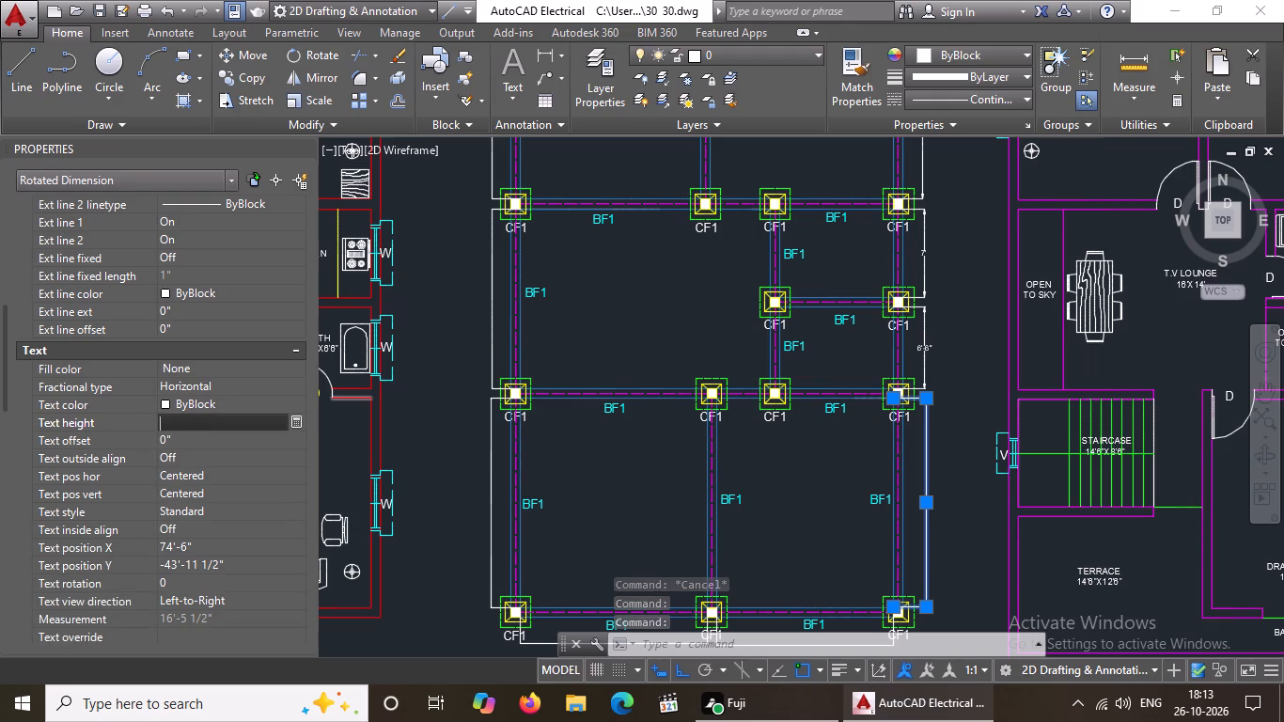
key("BackSpace")
type("5\"")
key("Return")
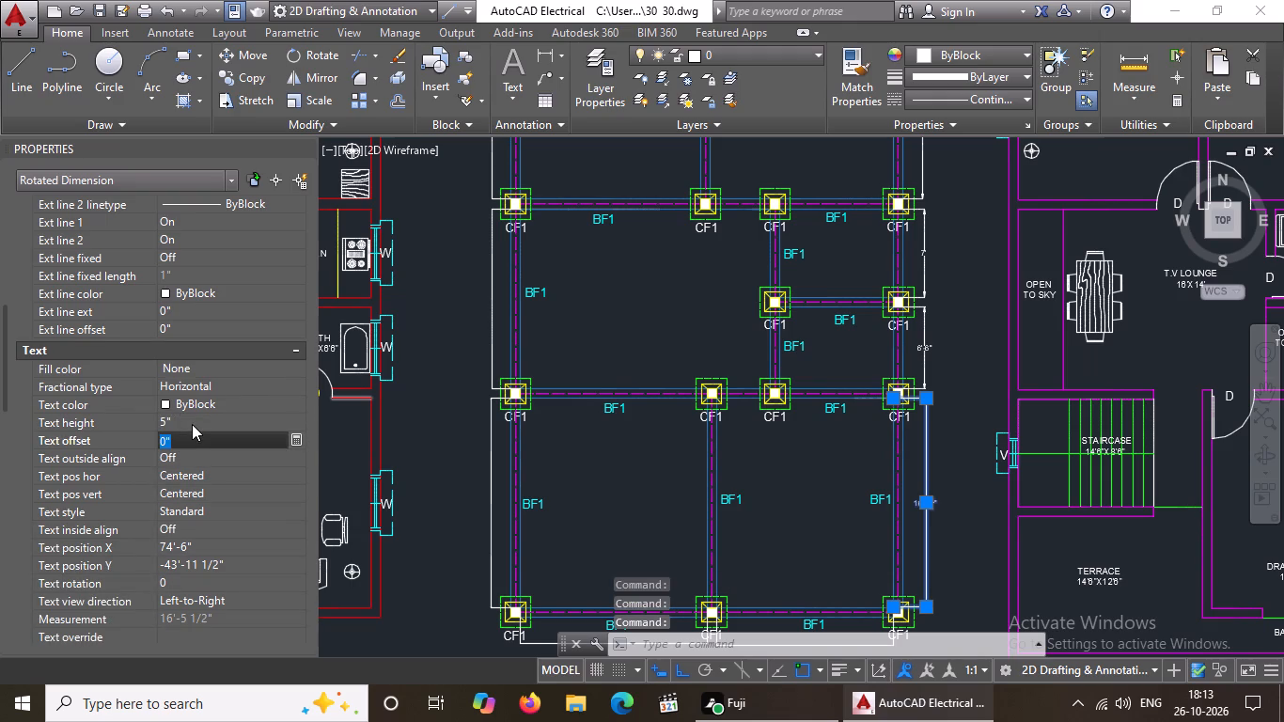
key("Escape")
Set the arrow size and text height to 5" on the south-side horizontal dimension of the eastern bay, then deselect it.
scroll(827, 393, "down", 3)
scroll(842, 431, "up", 3)
left_click(808, 527)
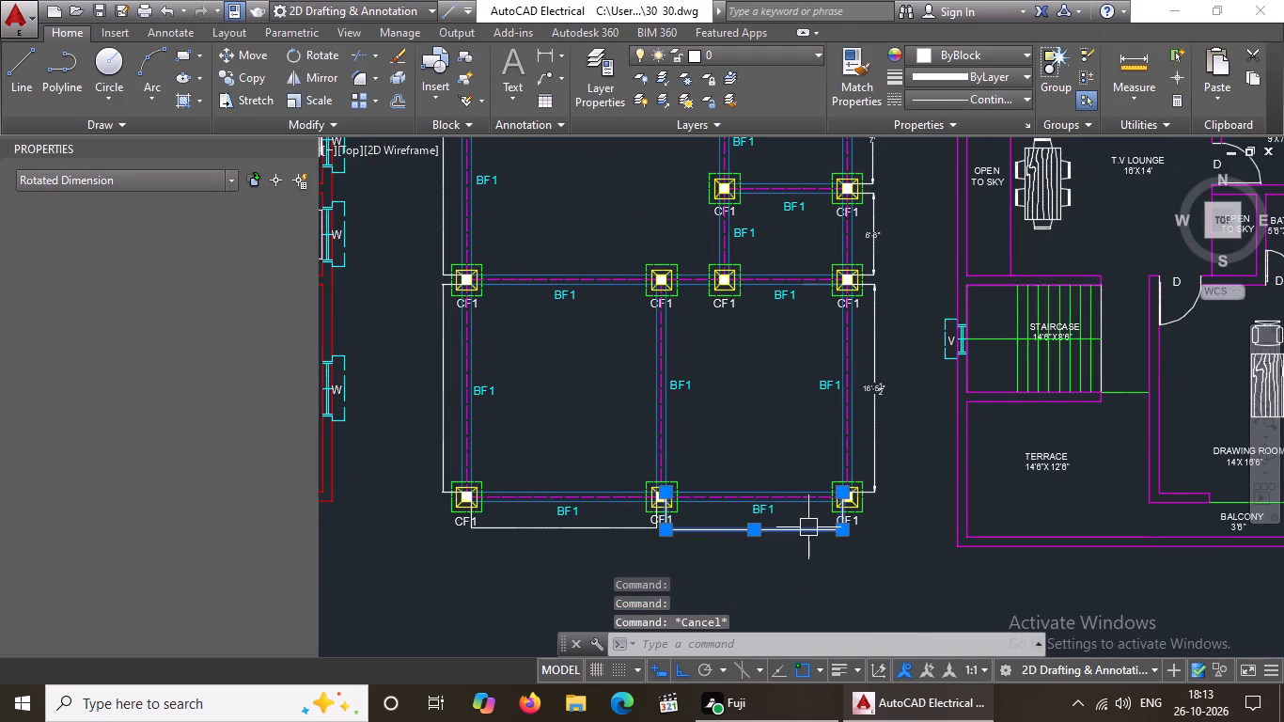
left_click(187, 500)
key("BackSpace")
key("BackSpace")
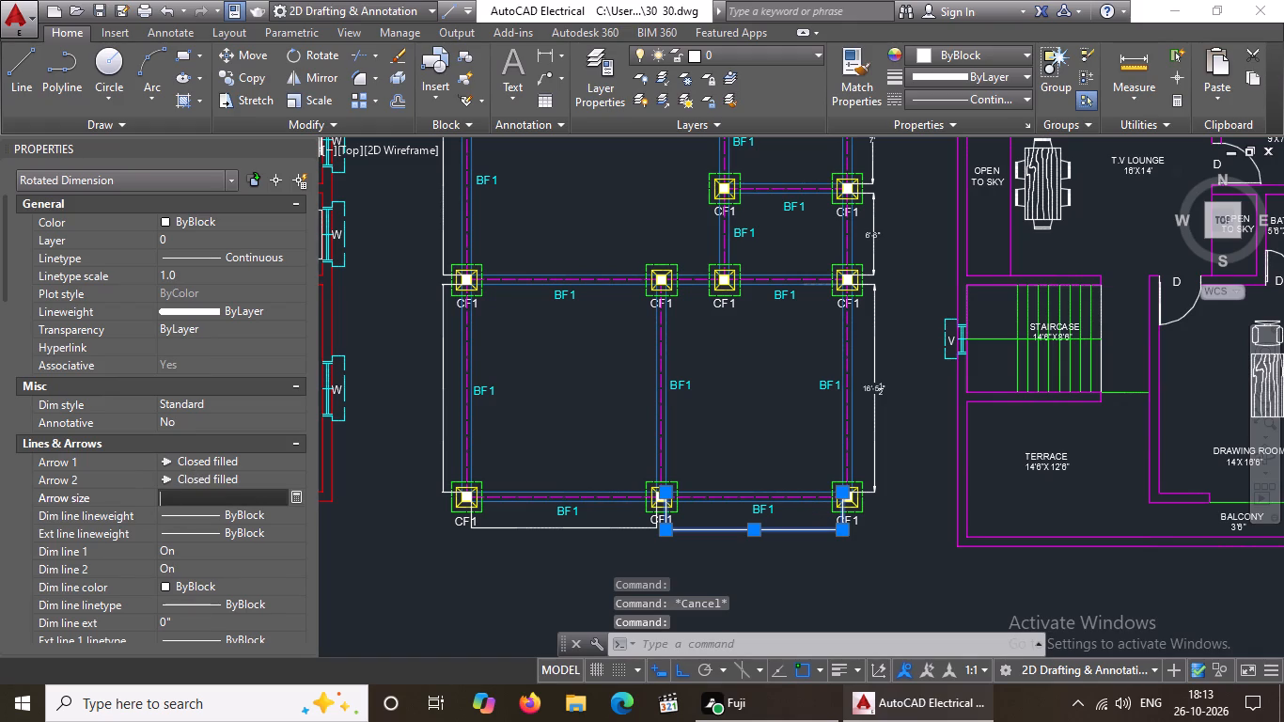
type("5\"")
key("Return")
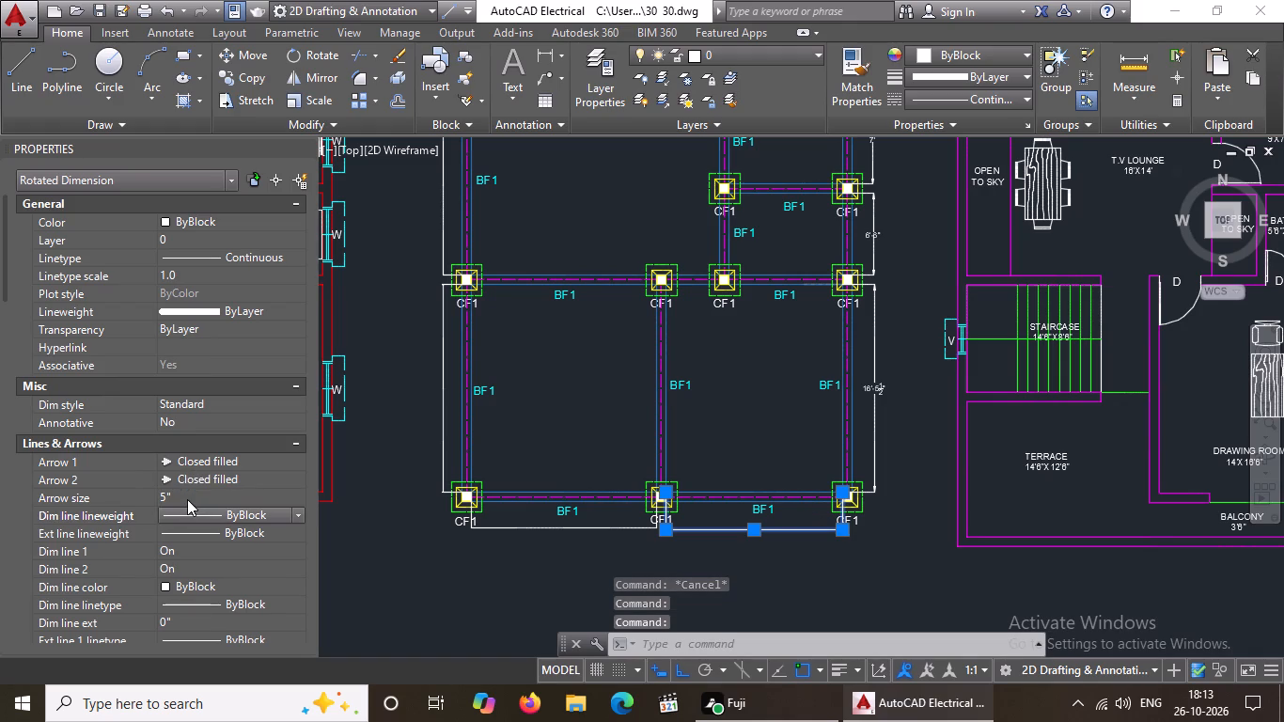
scroll(231, 512, "down", 6)
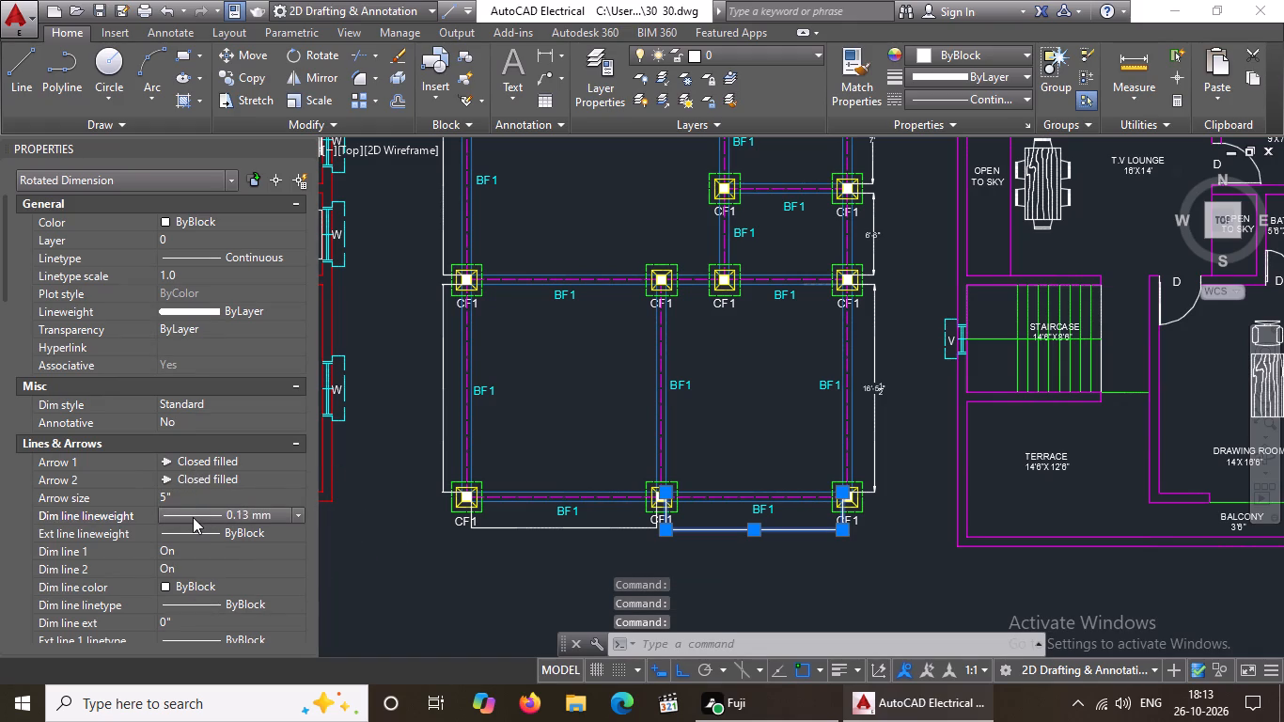
scroll(192, 517, "down", 6)
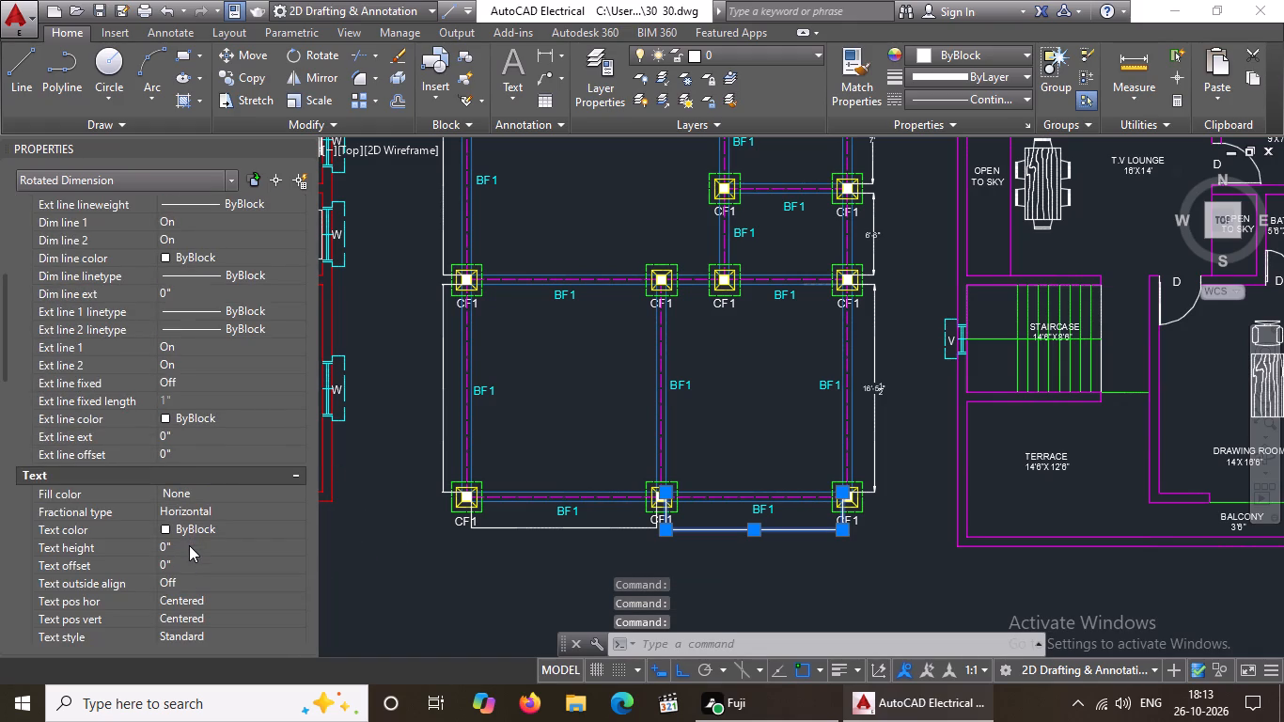
left_click(189, 545)
key("BackSpace")
key("BackSpace")
type("5\"")
key("Return")
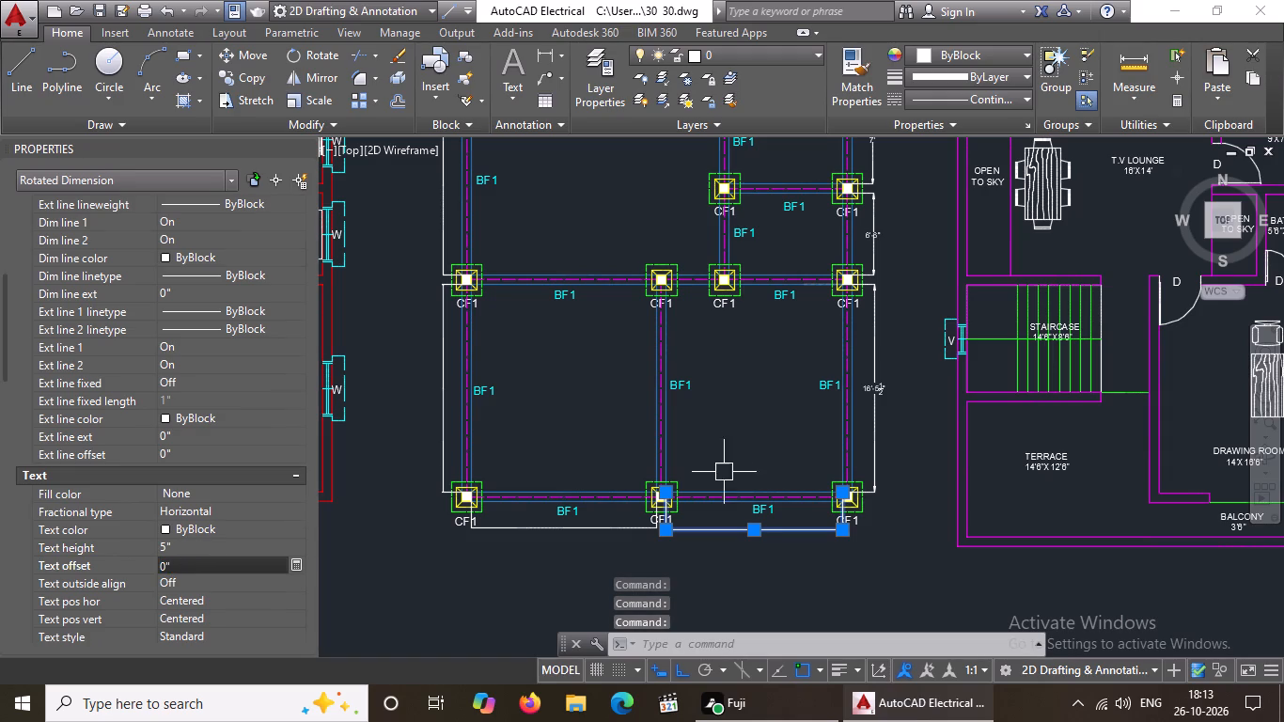
key("Escape")
Set the arrow size and text height to 5" on the south-side horizontal dimension of the western bay, then deselect it.
left_click(536, 527)
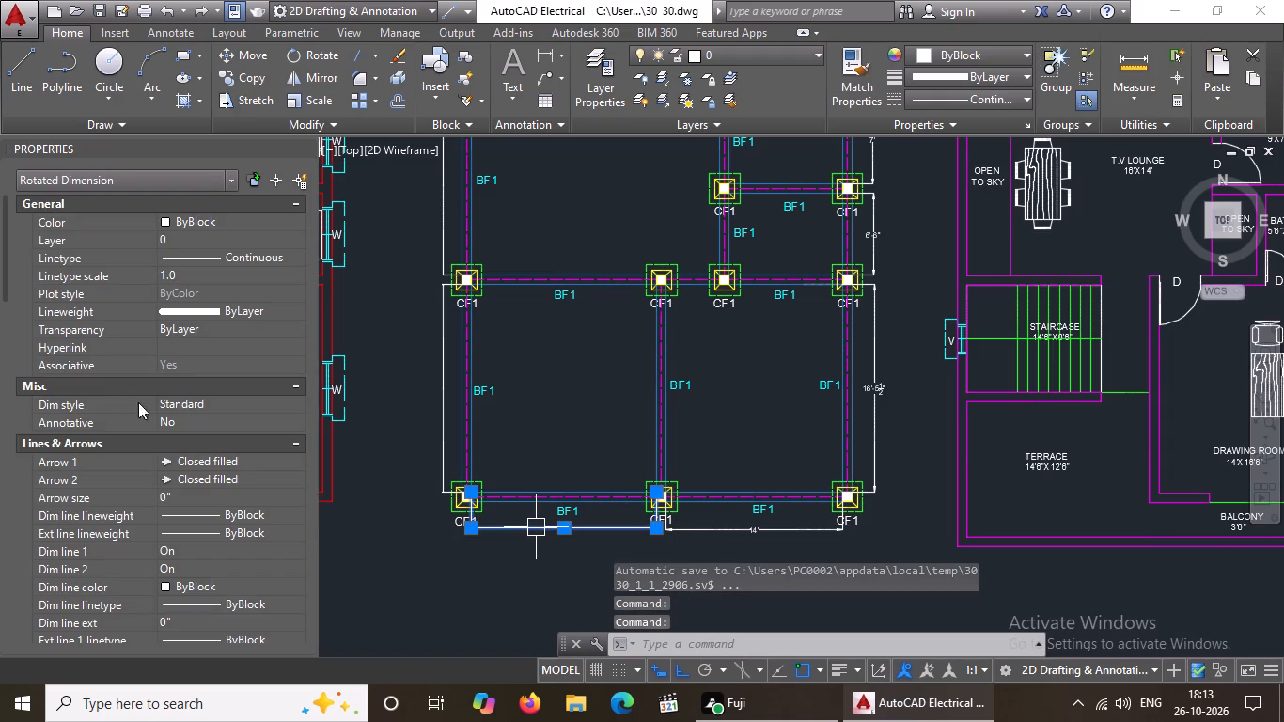
left_click(190, 498)
key("BackSpace")
key("BackSpace")
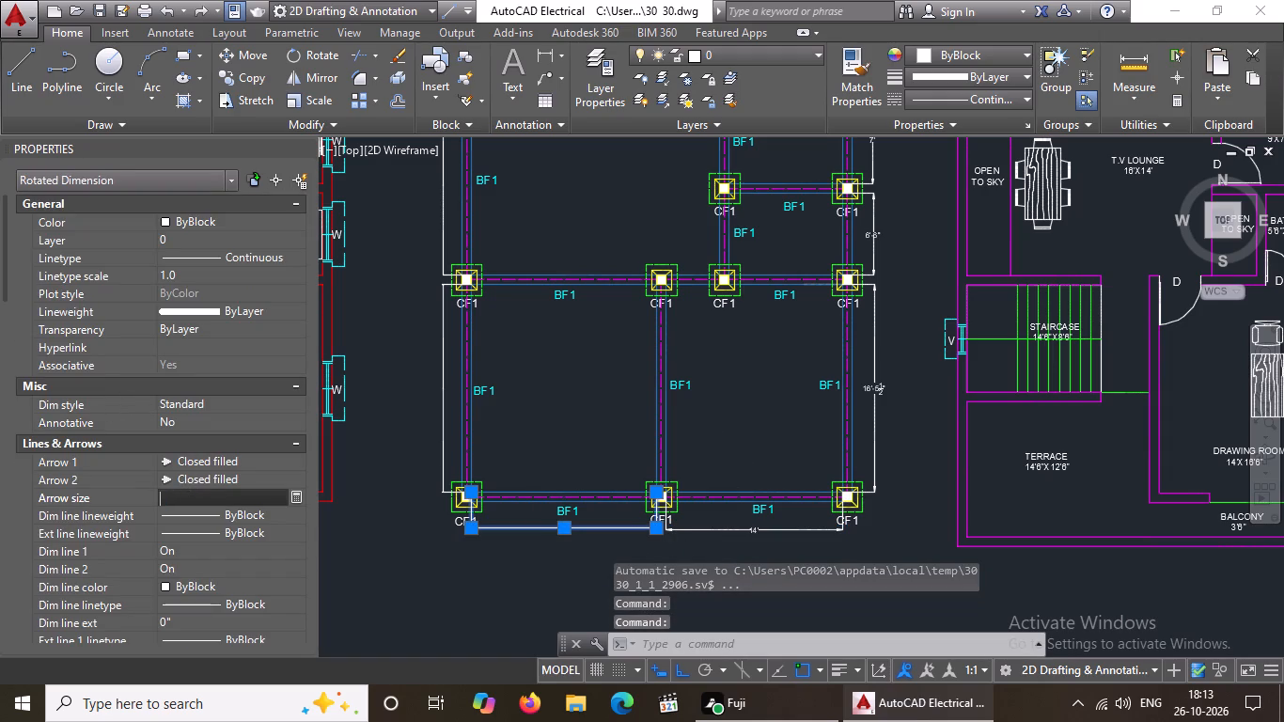
type("5\"")
key("Return")
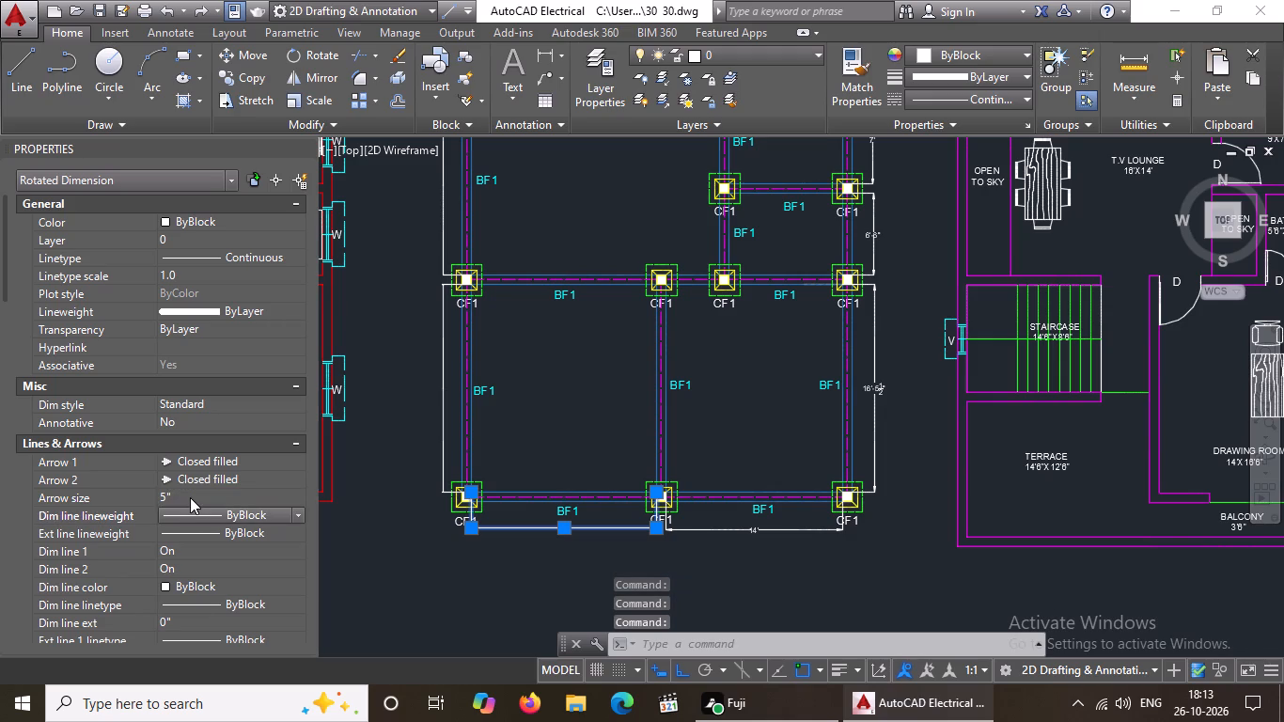
scroll(190, 497, "down", 3)
left_click(216, 533)
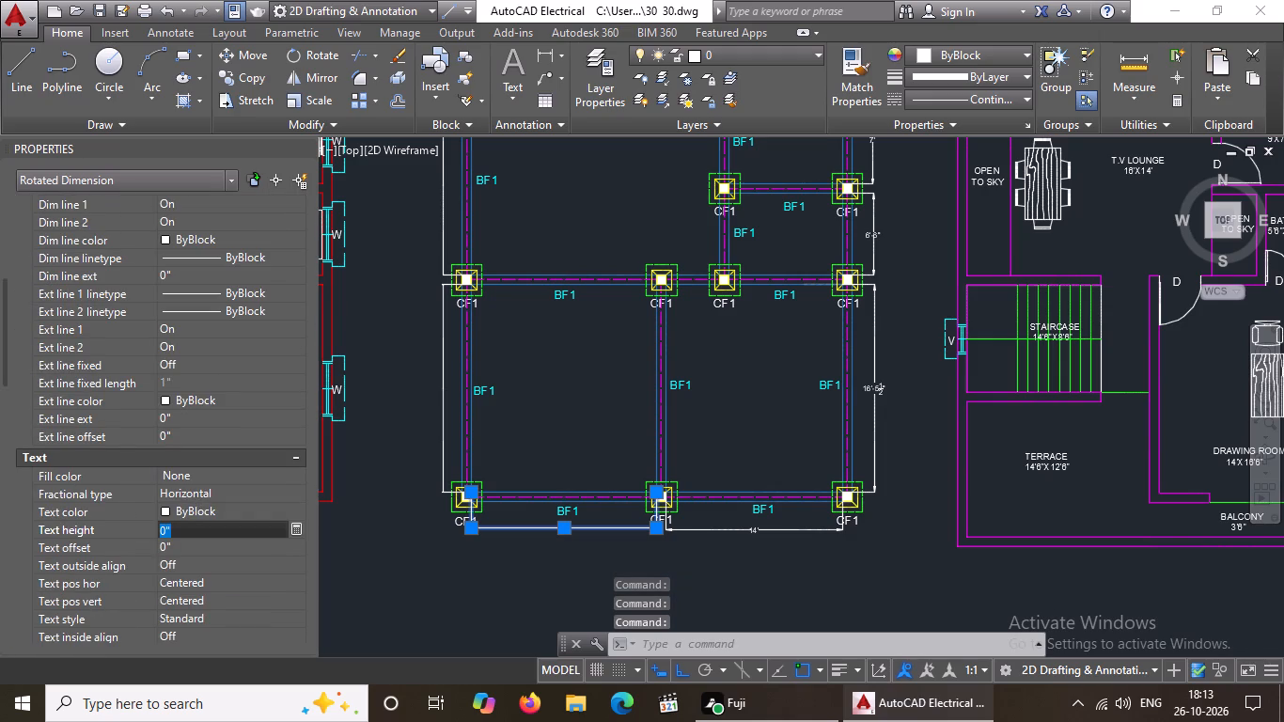
key("BackSpace")
key("BackSpace")
type("5\"")
key("Return")
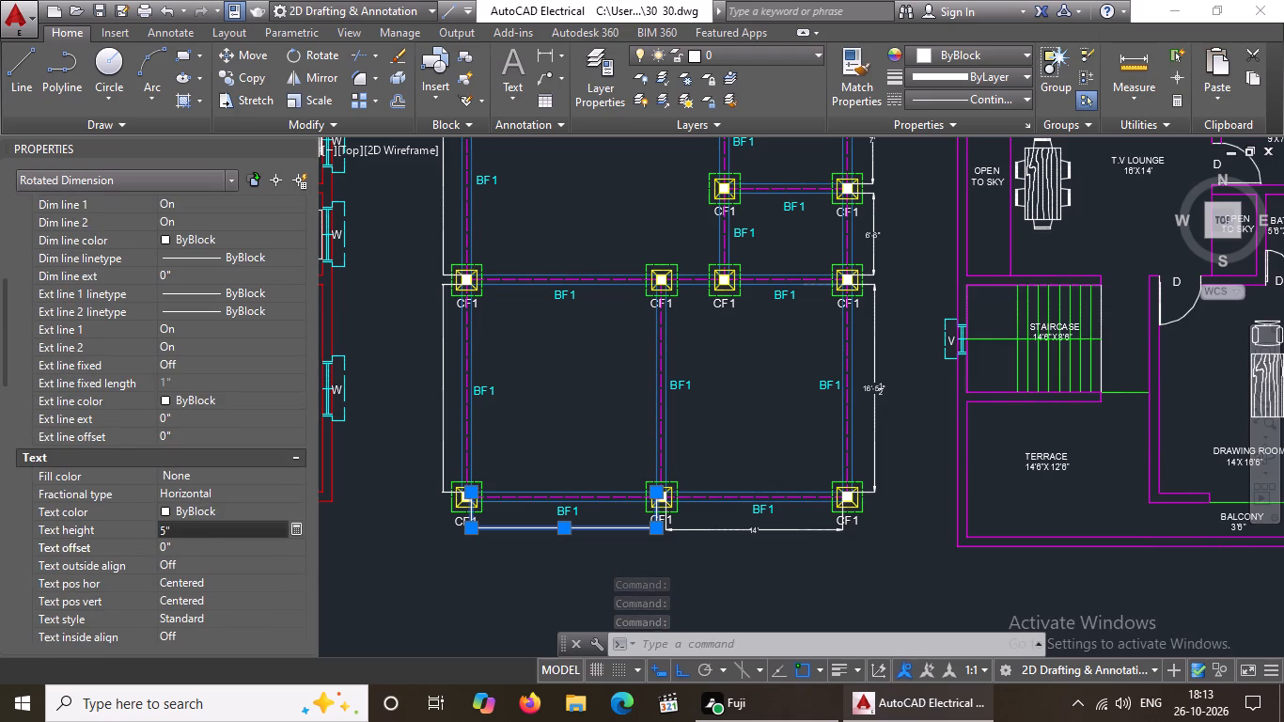
key("Escape")
Set the arrow size and text height to 5" on the west-side vertical dimension of the southernmost bay, then deselect it.
left_click(442, 416)
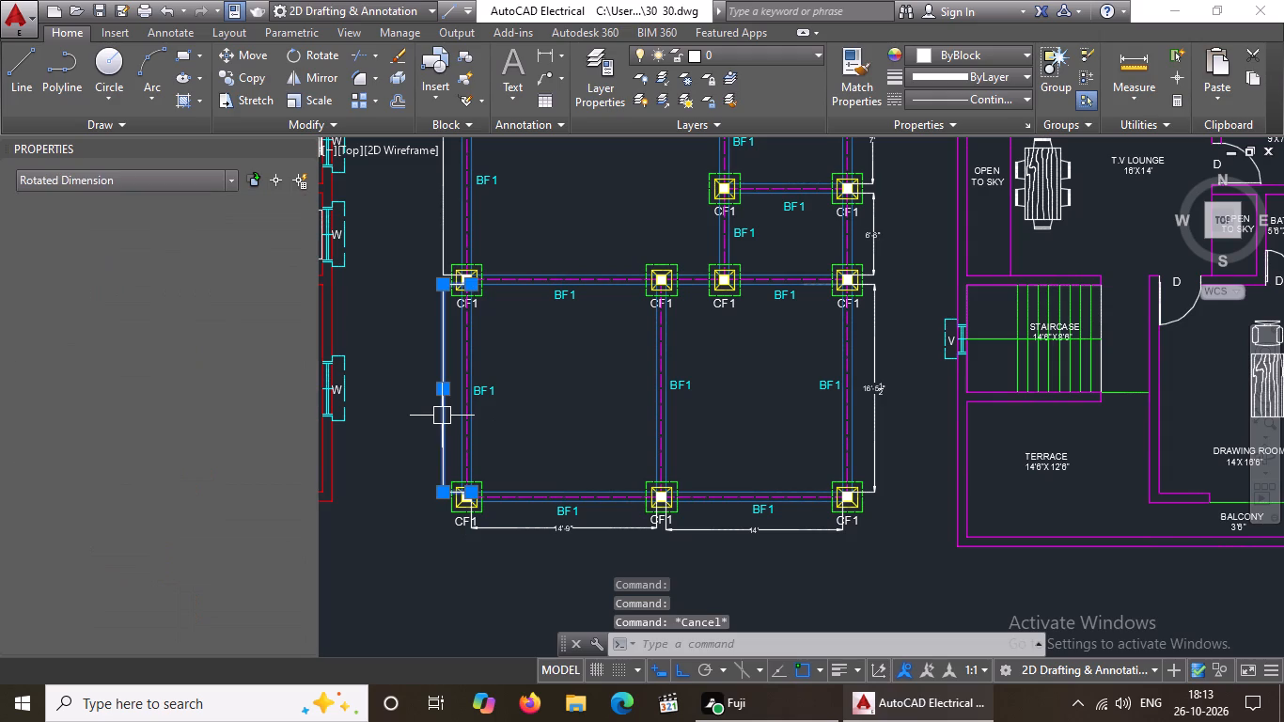
left_click(184, 498)
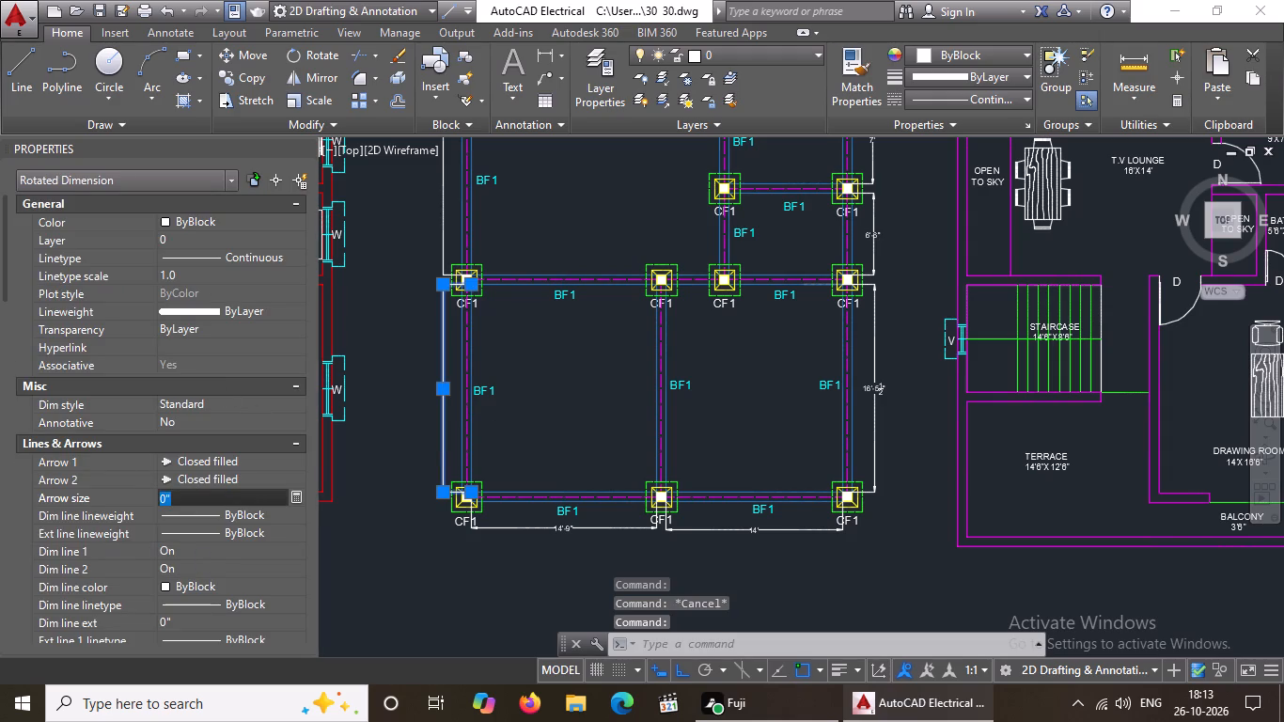
key("BackSpace")
key("BackSpace")
key("5")
key("shift+quotedbl")
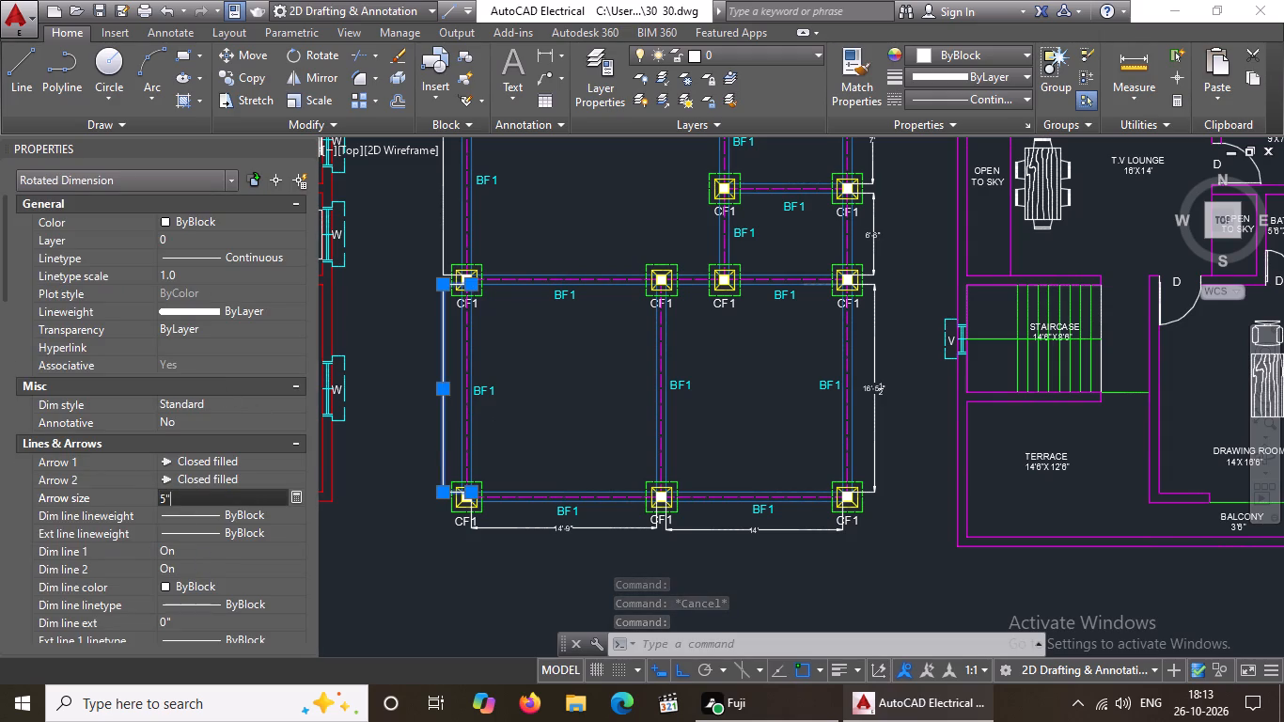
key("Return")
scroll(173, 479, "down", 4)
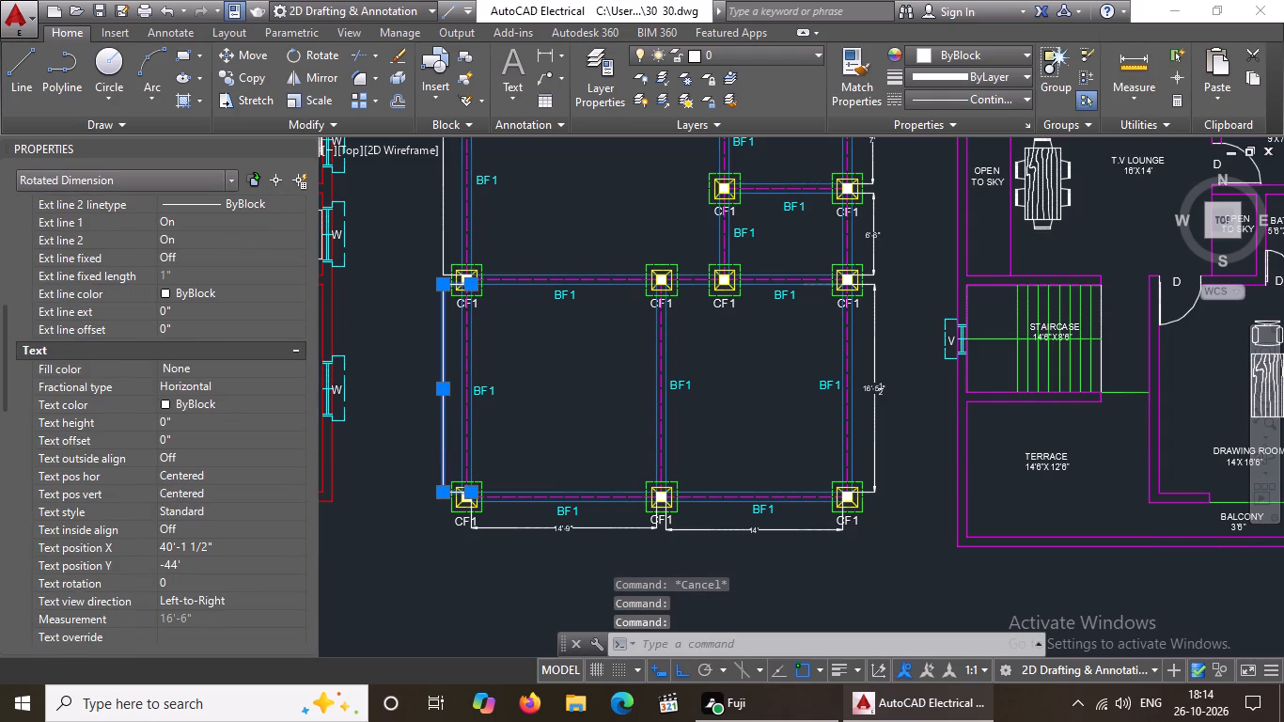
left_click(178, 421)
key("BackSpace")
key("BackSpace")
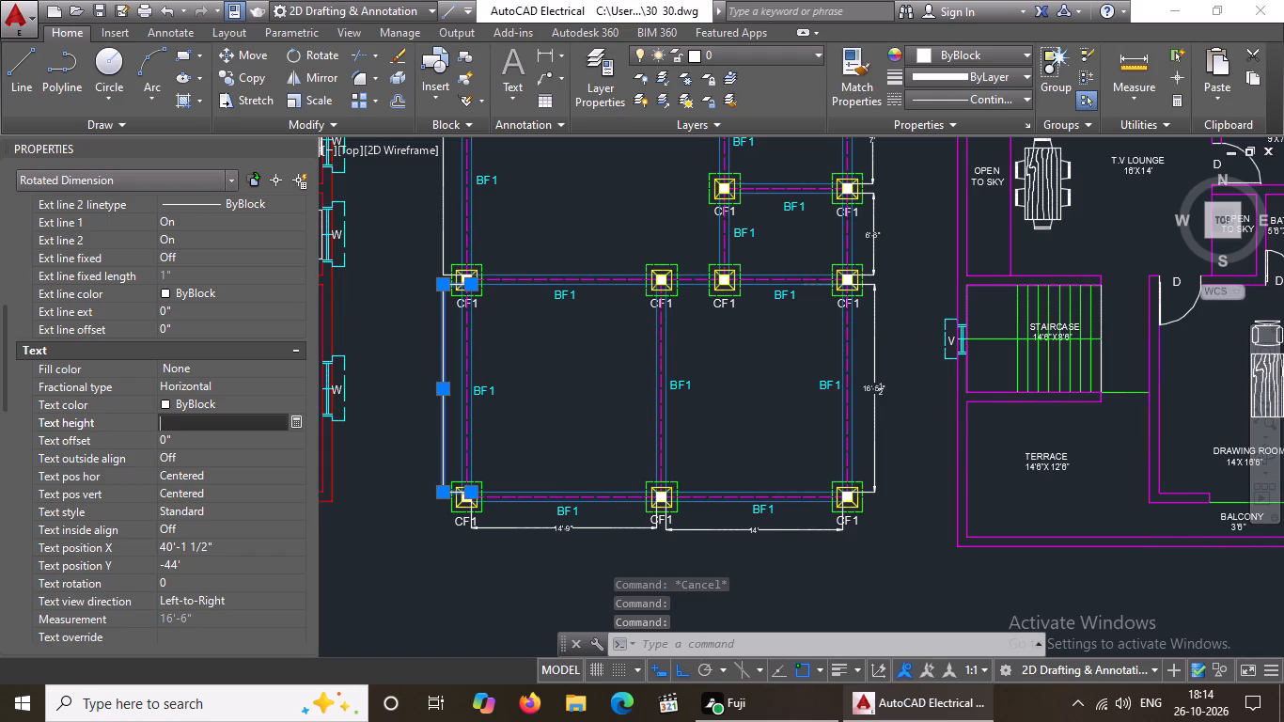
type("5\"")
key("Return")
scroll(178, 422, "down", 4)
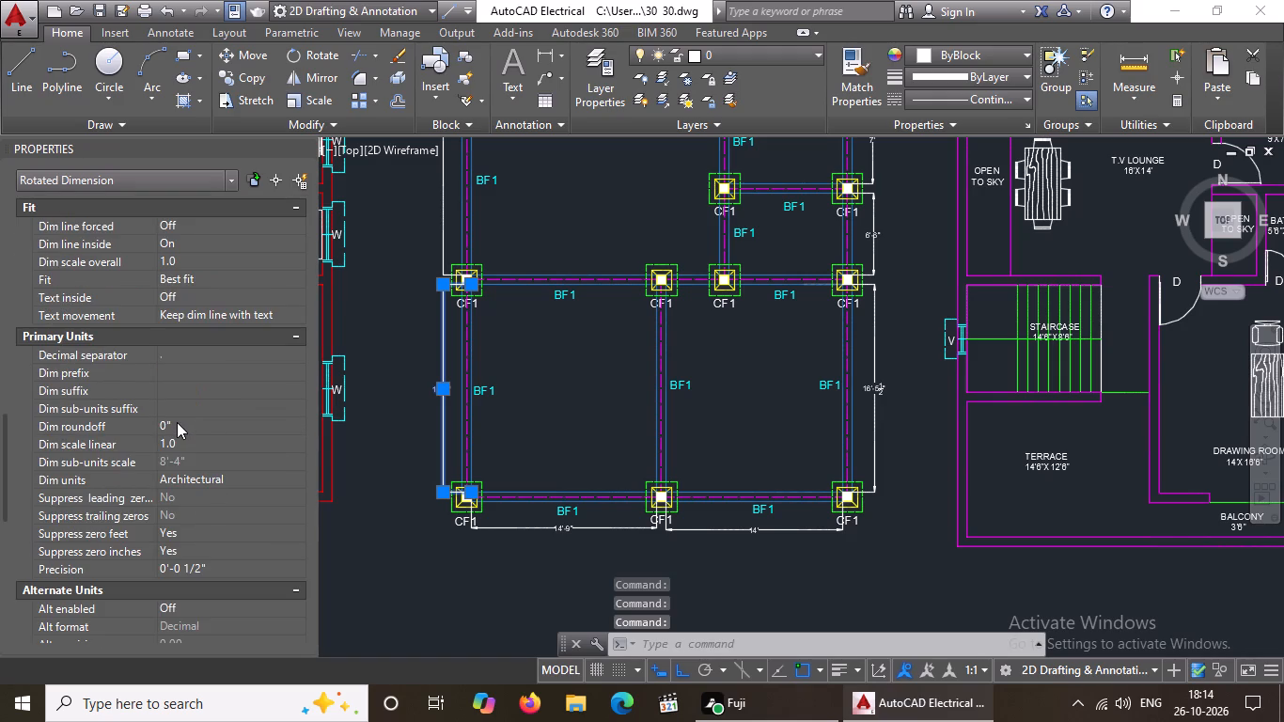
scroll(193, 422, "up", 6)
key("Escape")
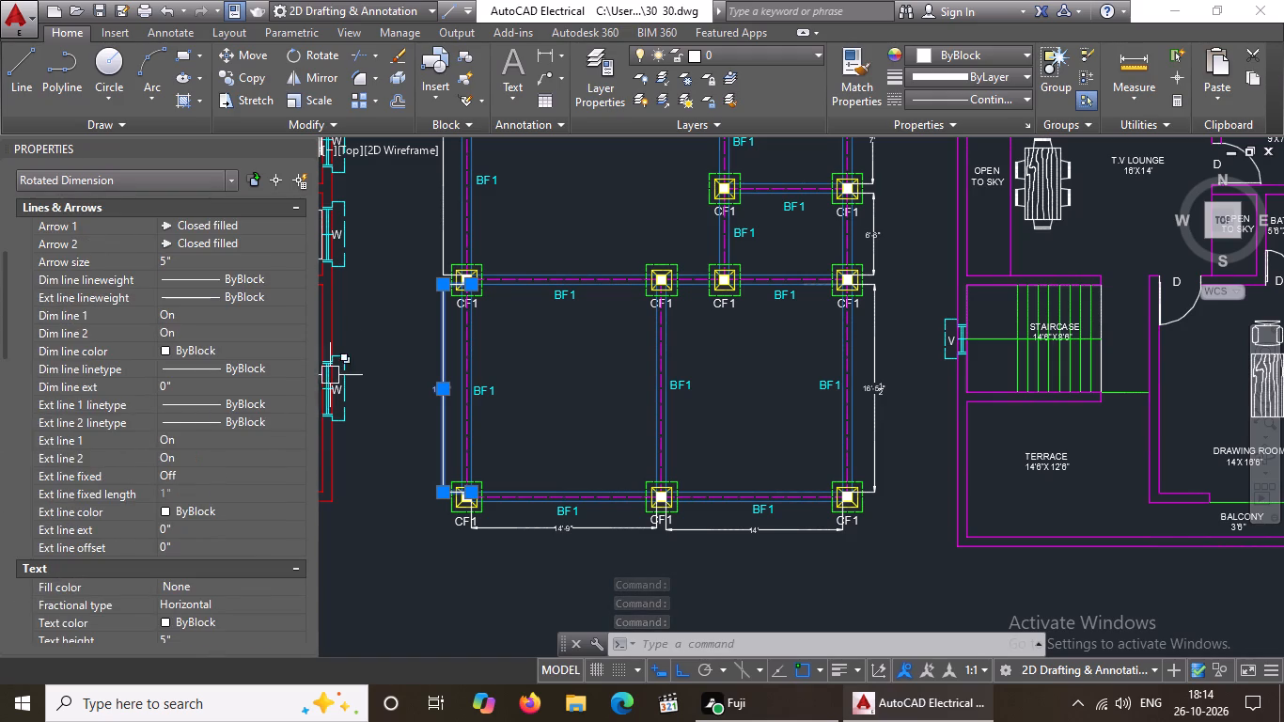
key("Escape")
Set the arrow size and text height to 5" on the west-side vertical dimension of the second bay from the south, then deselect it.
scroll(441, 361, "up", 1)
middle_click_drag(440, 372, 435, 457)
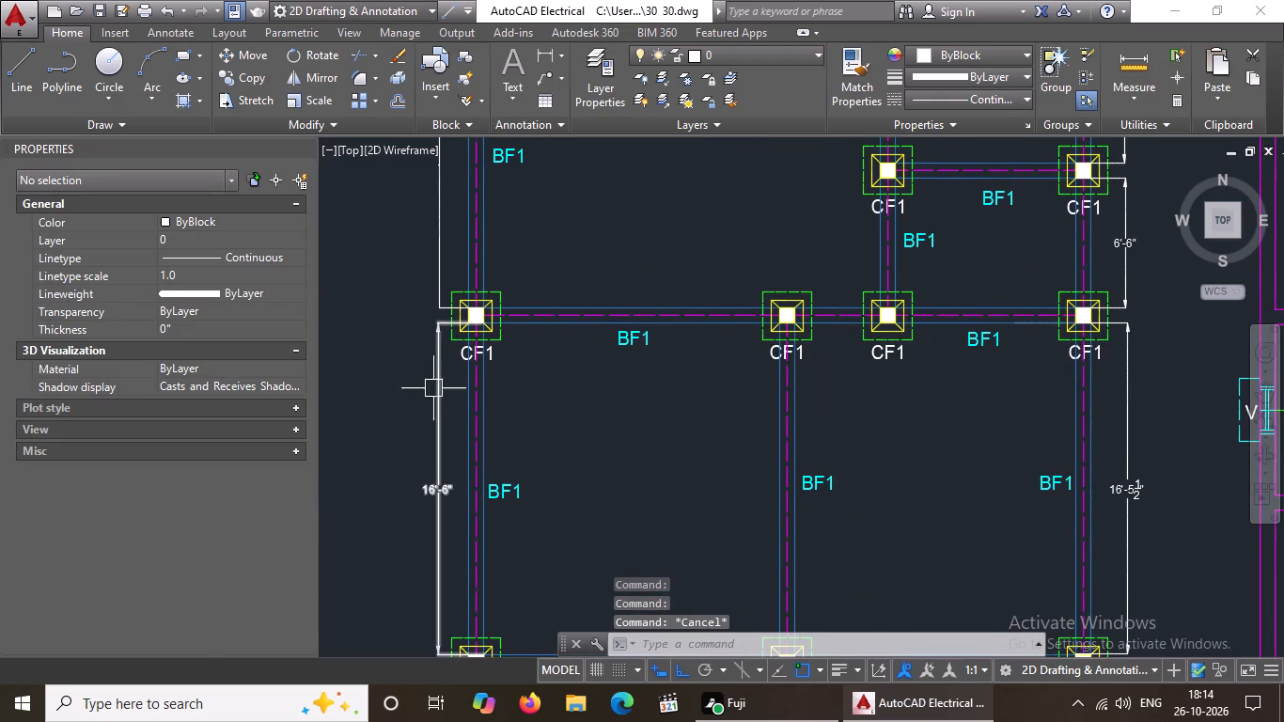
left_click(446, 261)
scroll(449, 260, "down", 7)
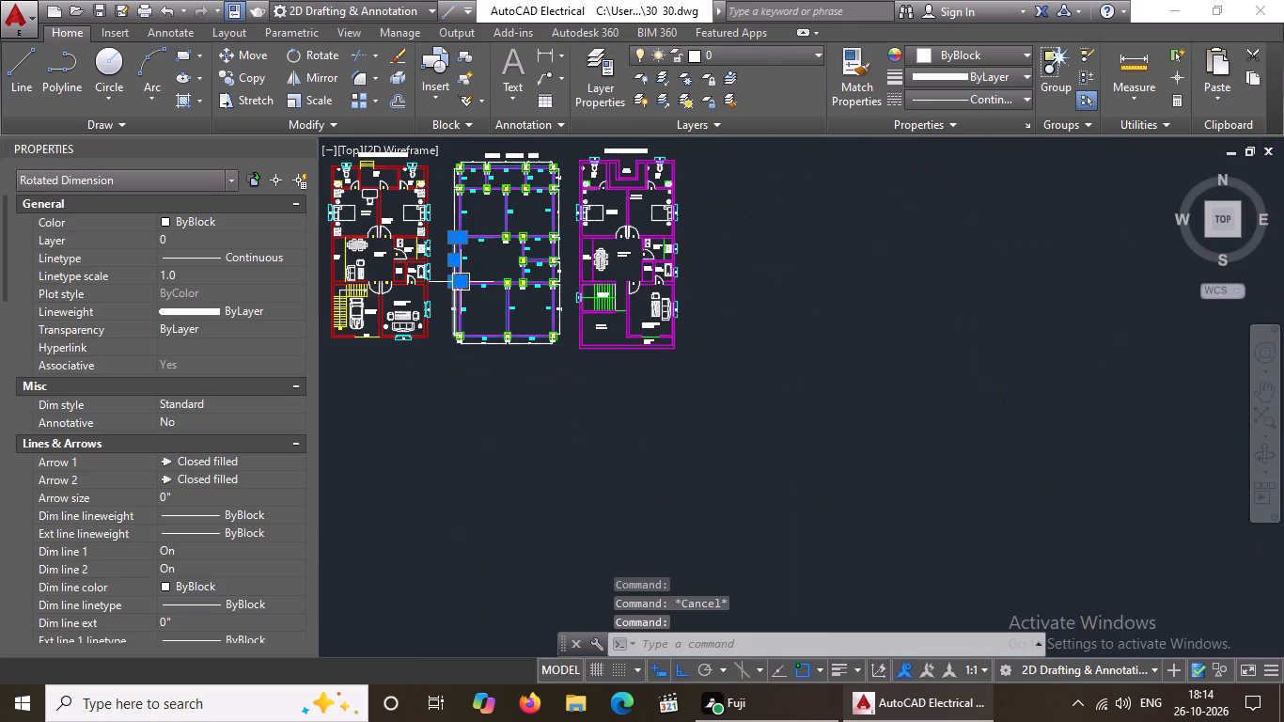
scroll(457, 171, "up", 2)
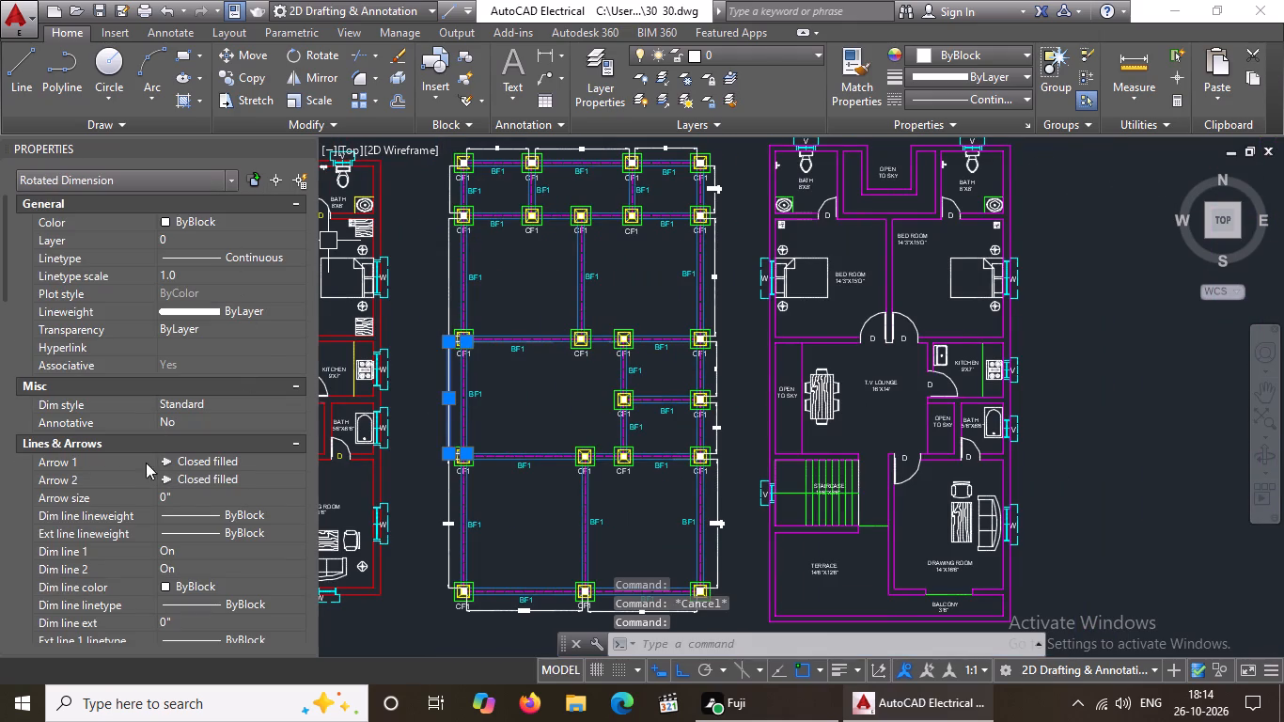
left_click(191, 492)
key("BackSpace")
key("BackSpace")
type("5\"")
key("Return")
scroll(181, 470, "down", 3)
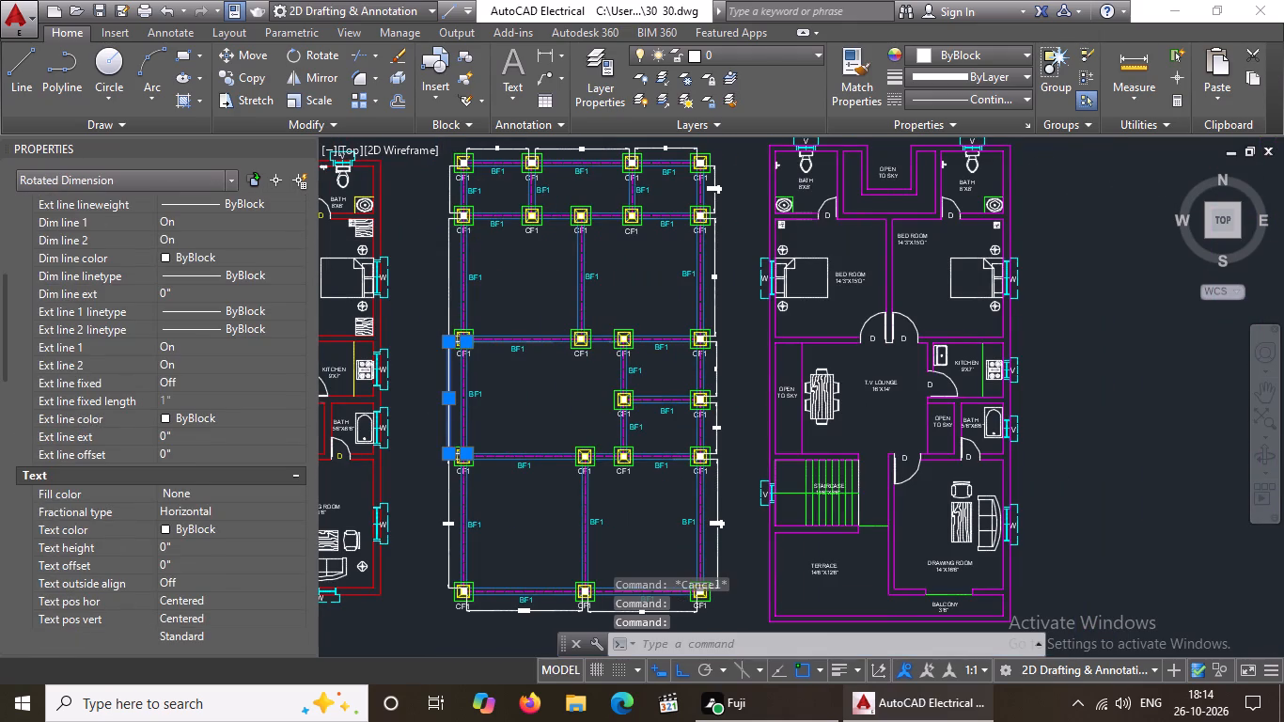
left_click(181, 548)
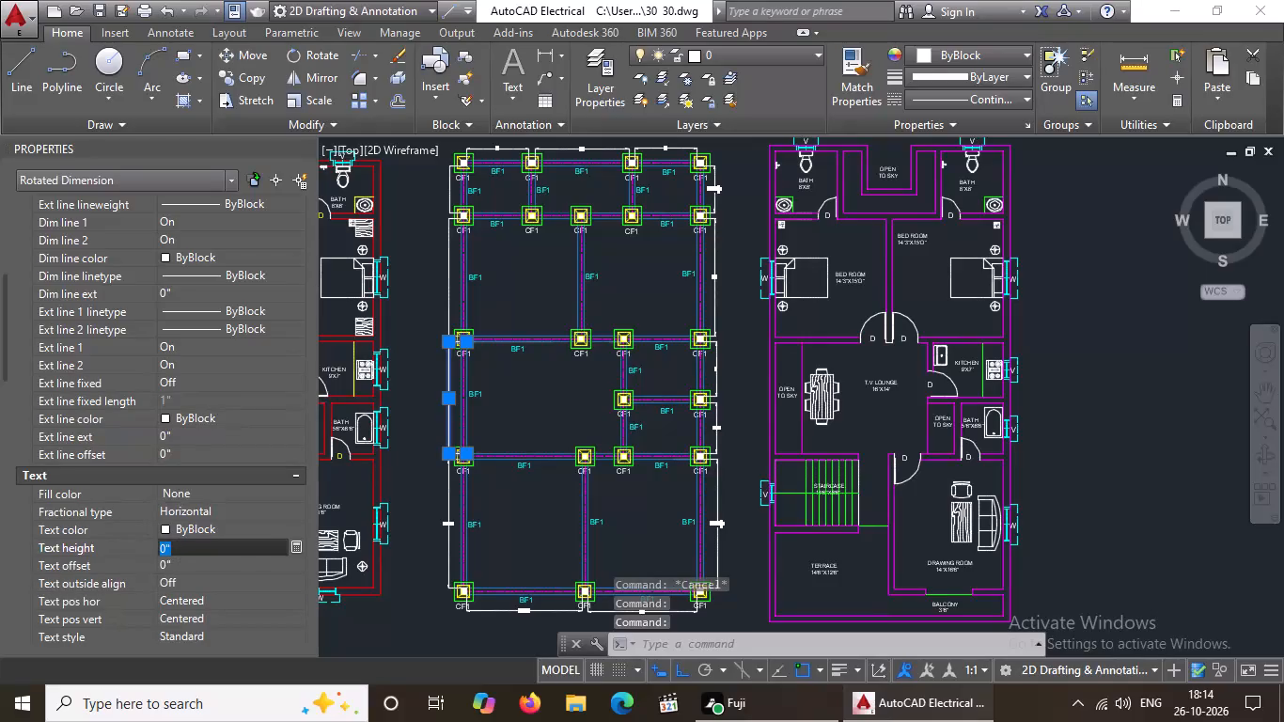
key("BackSpace")
key("BackSpace")
type("5\"")
key("Return")
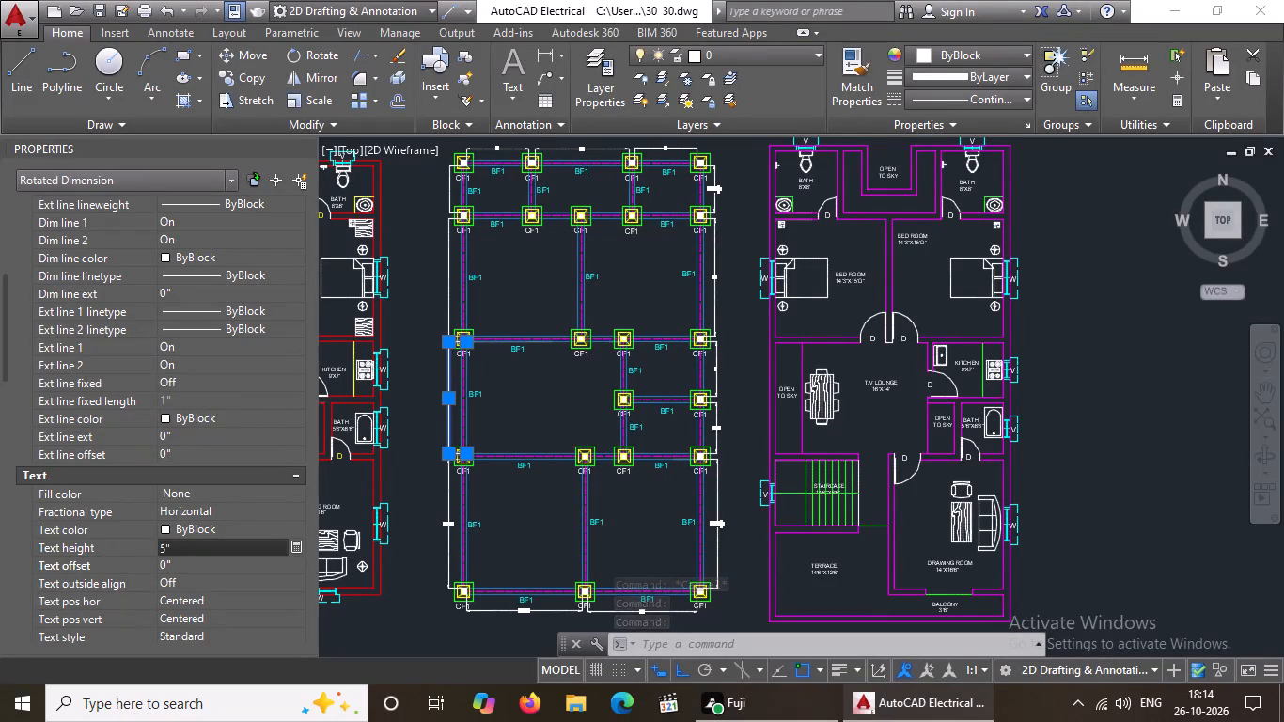
key("Escape")
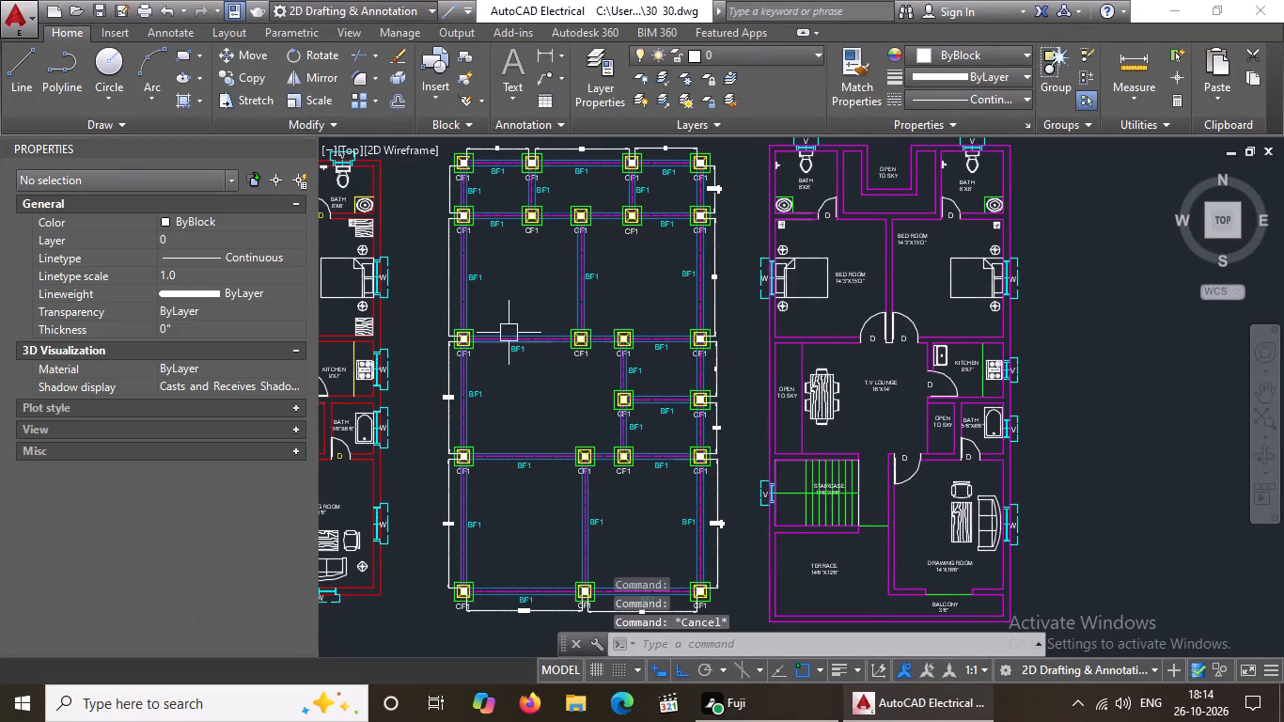
Set the arrow size and text height to 5" on the west-side vertical dimension of the third bay from the south.
left_click(447, 276)
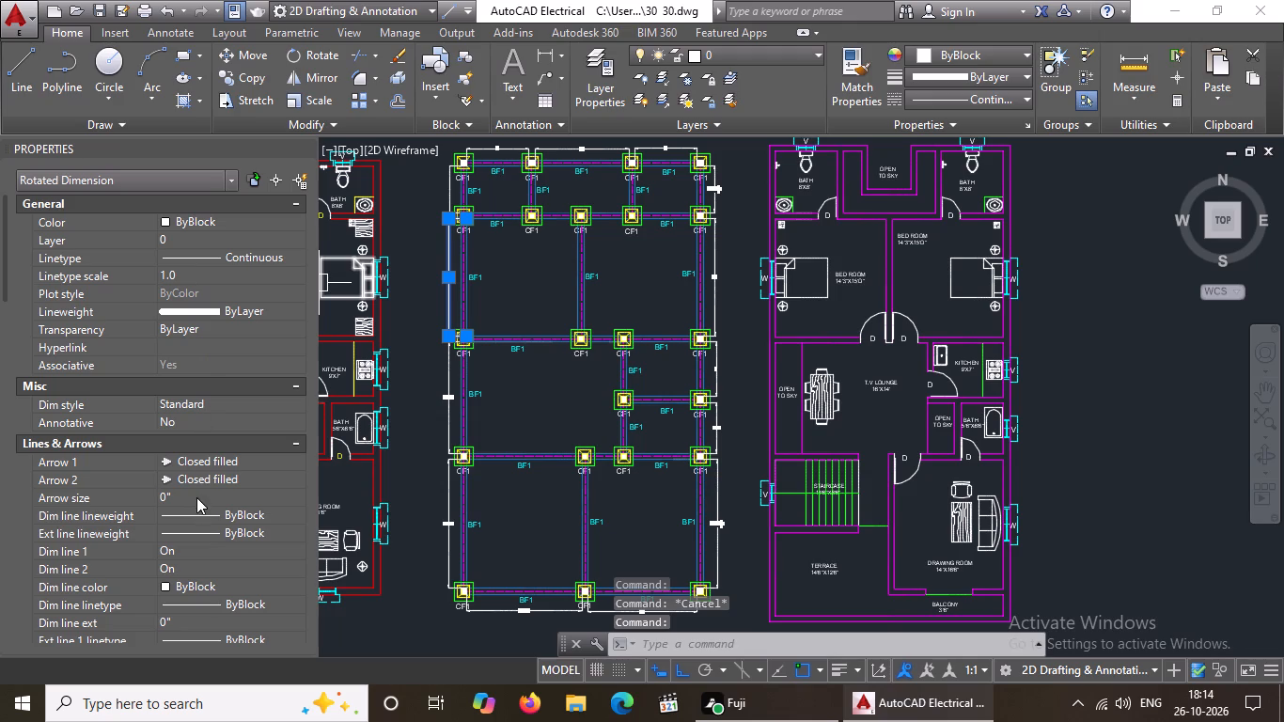
left_click(196, 497)
key("BackSpace")
key("BackSpace")
key("BackSpace")
key("5")
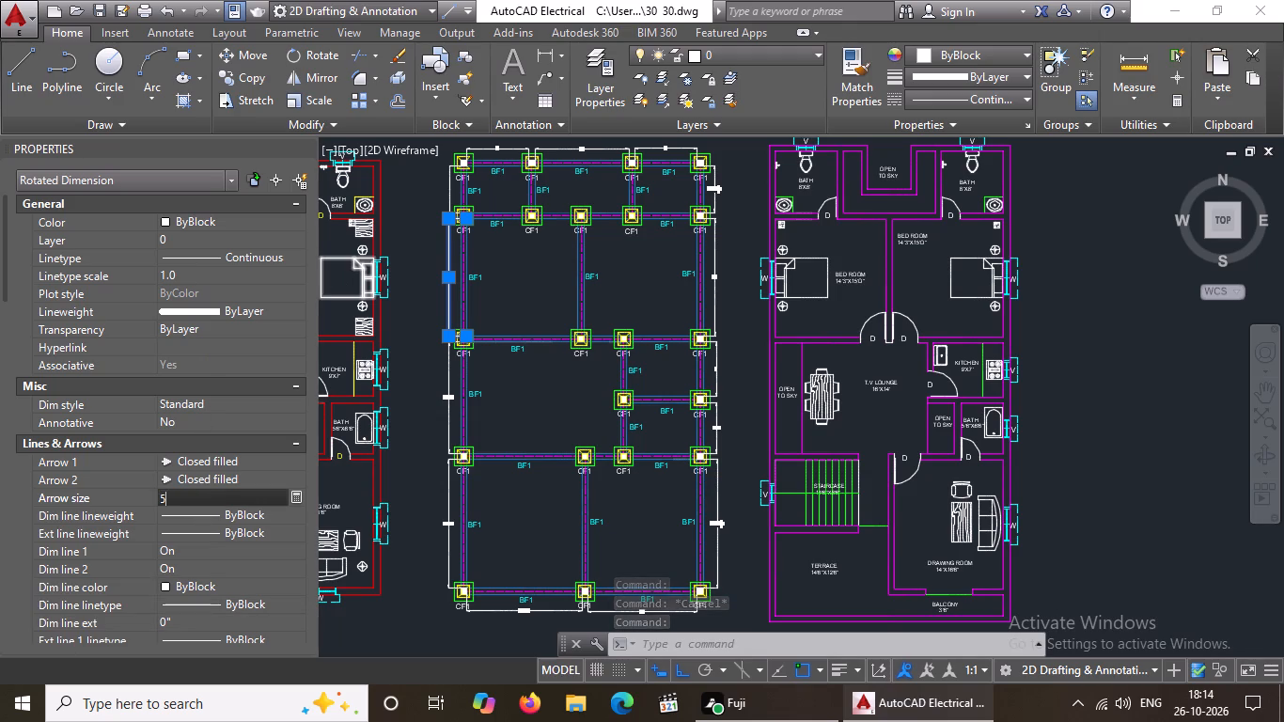
key("shift+quotedbl")
key("Return")
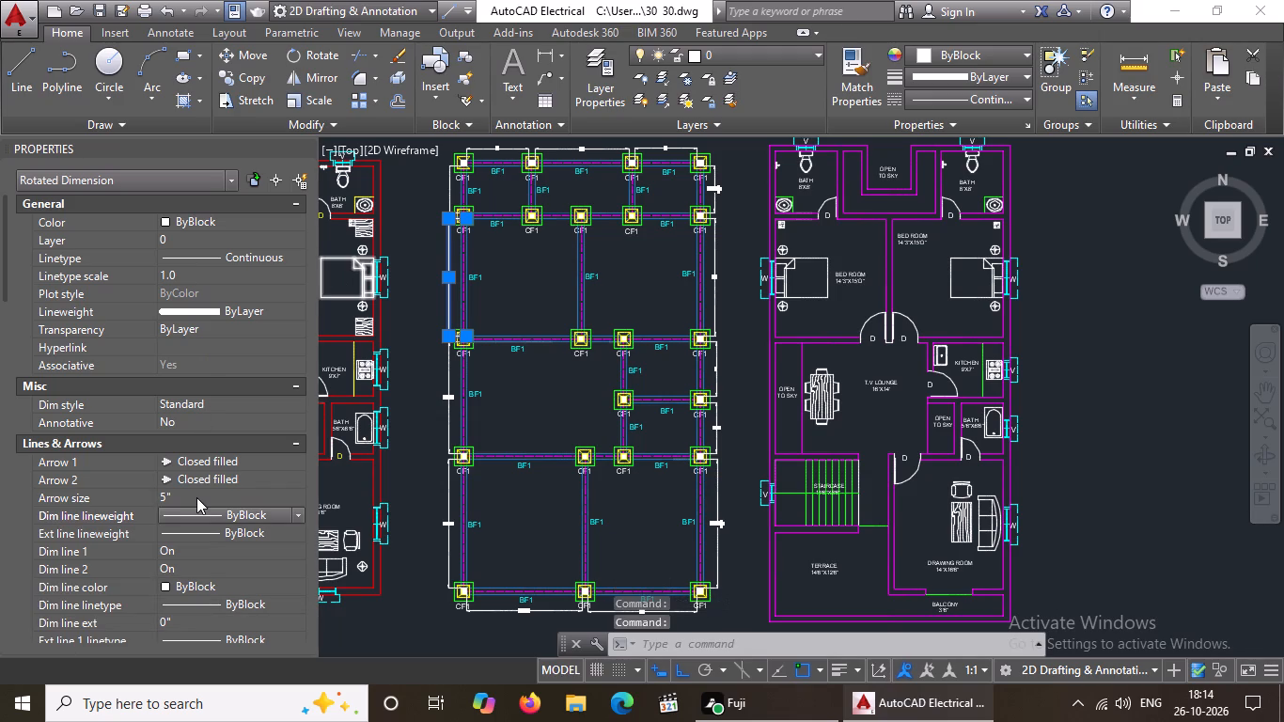
scroll(205, 492, "down", 3)
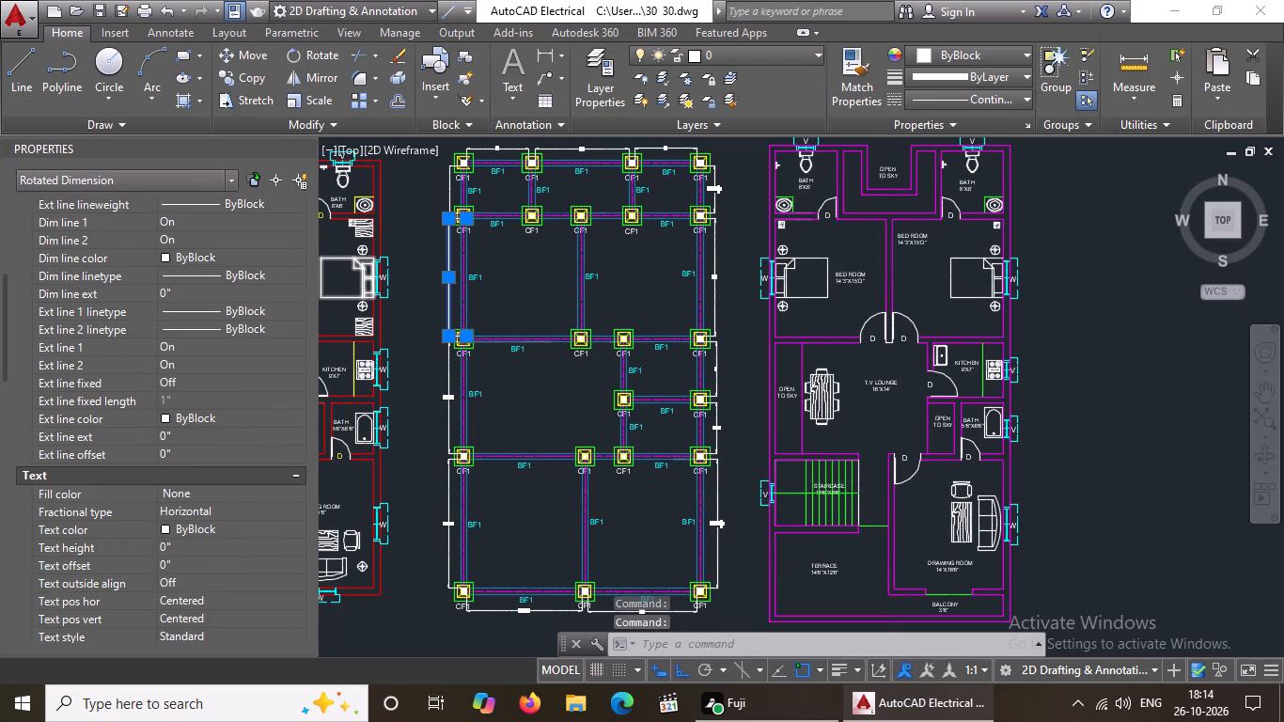
left_click(192, 545)
key("BackSpace")
key("BackSpace")
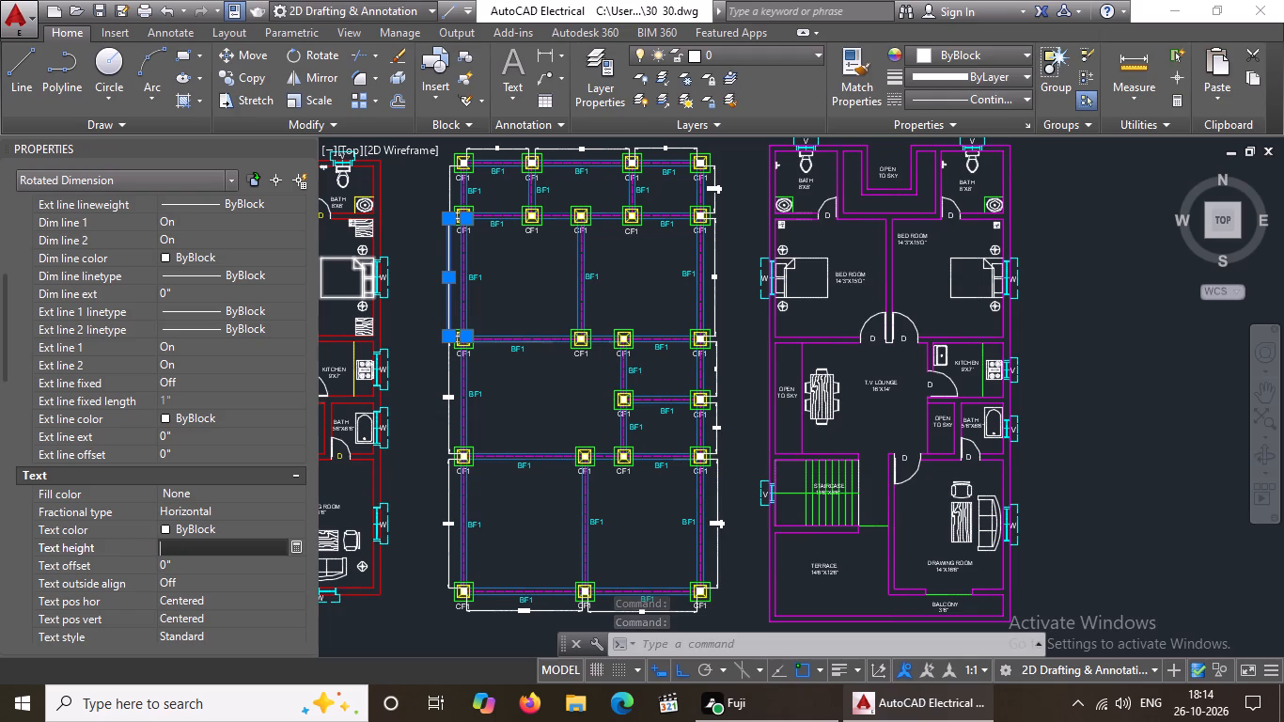
type("5\"")
key("Return")
scroll(287, 526, "up", 1)
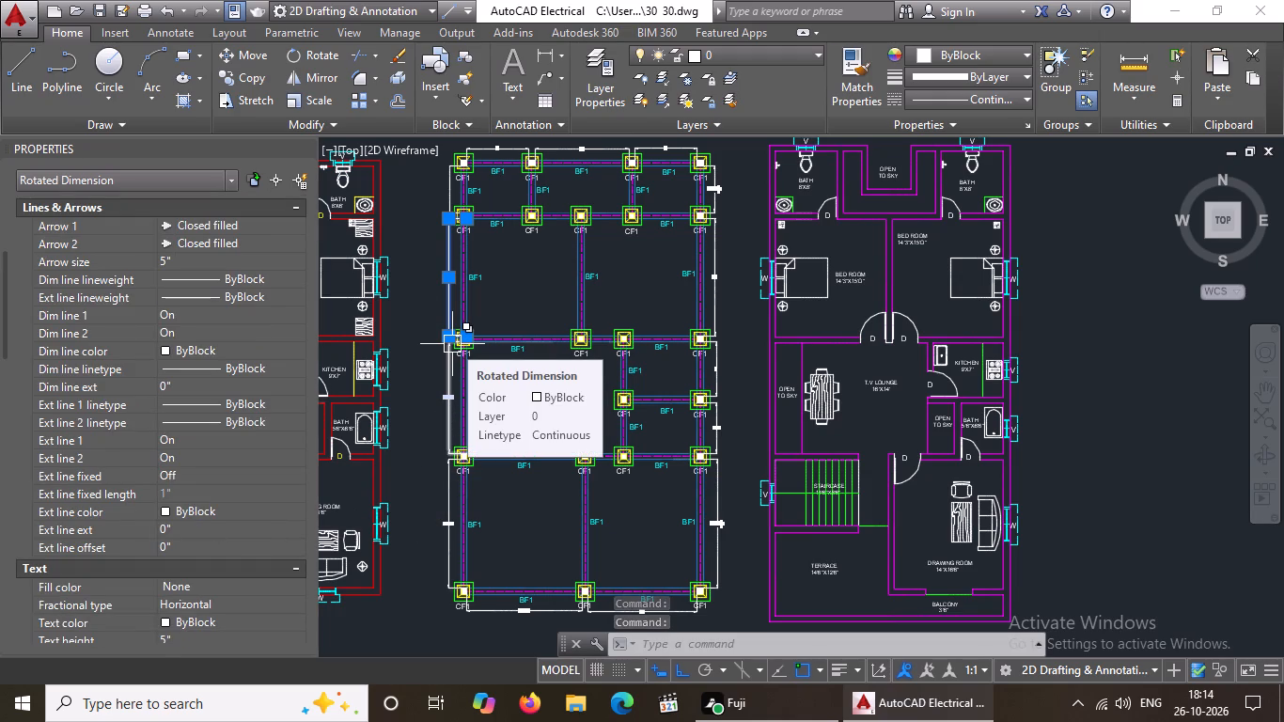
Set the arrow size and text height to 5" on the west-side vertical dimension of the northernmost bay, then deselect it.
scroll(436, 186, "up", 2)
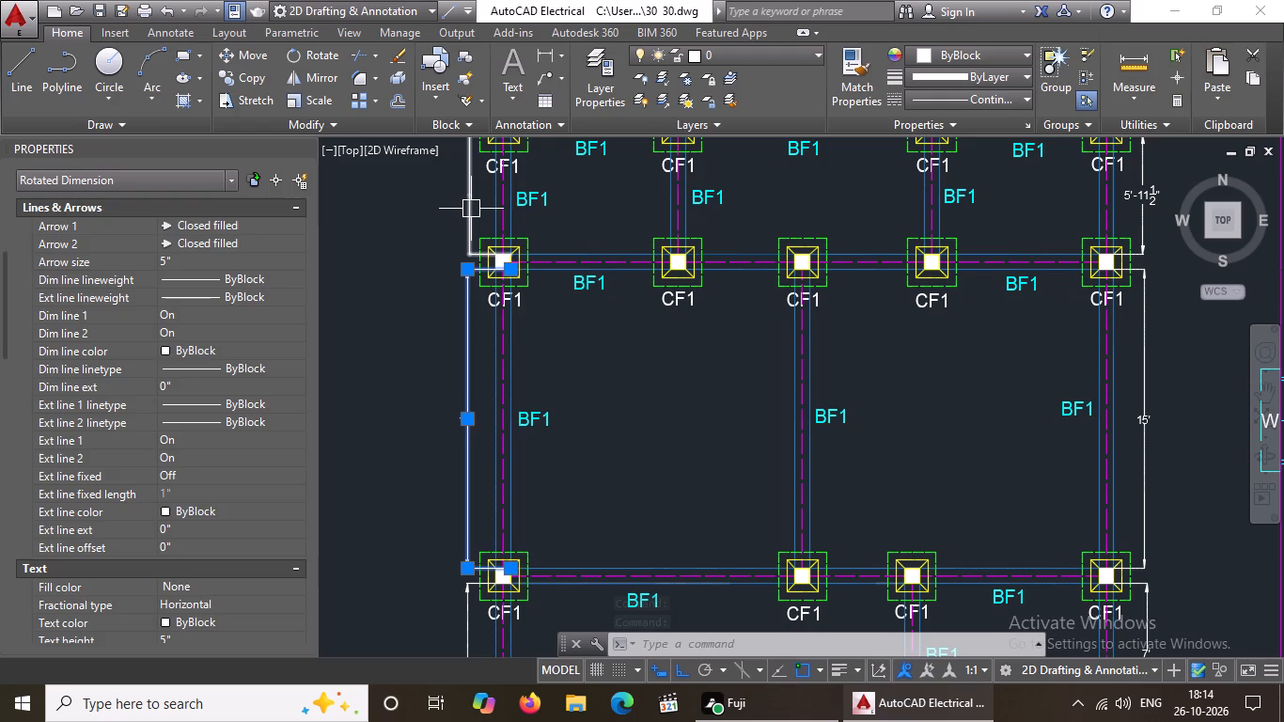
left_click(471, 209)
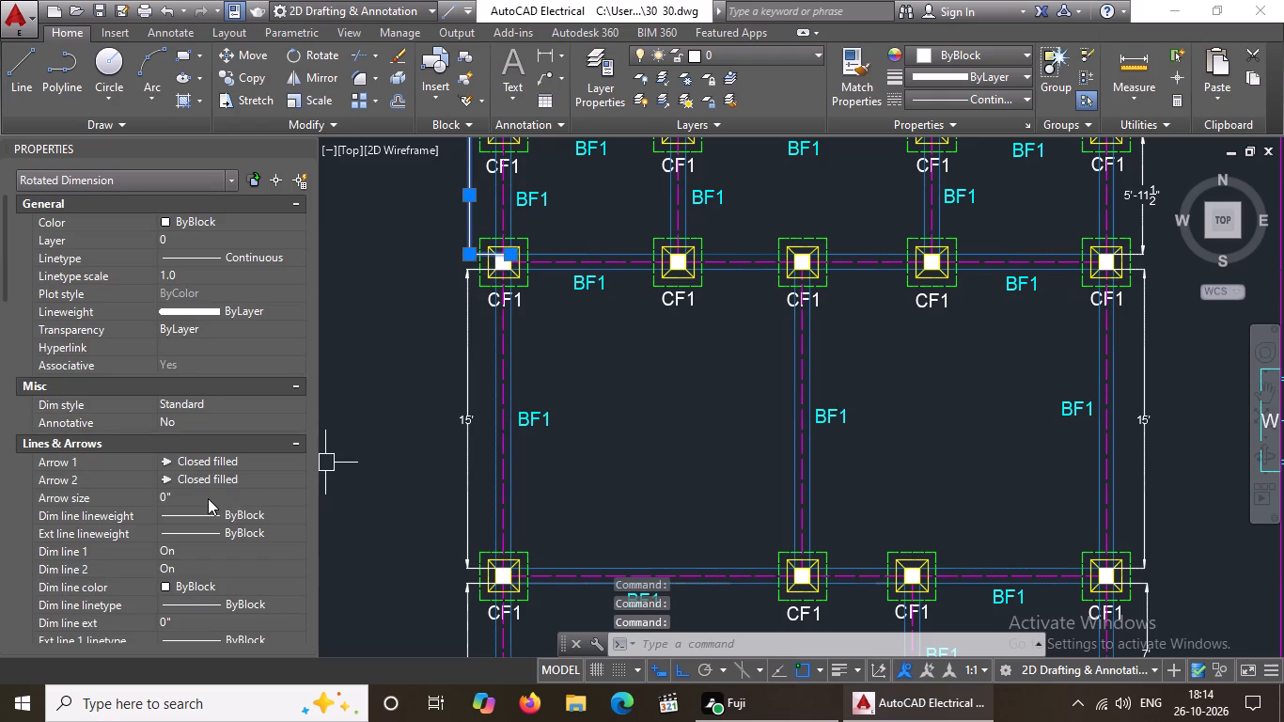
left_click(208, 497)
key("BackSpace")
key("BackSpace")
key("BackSpace")
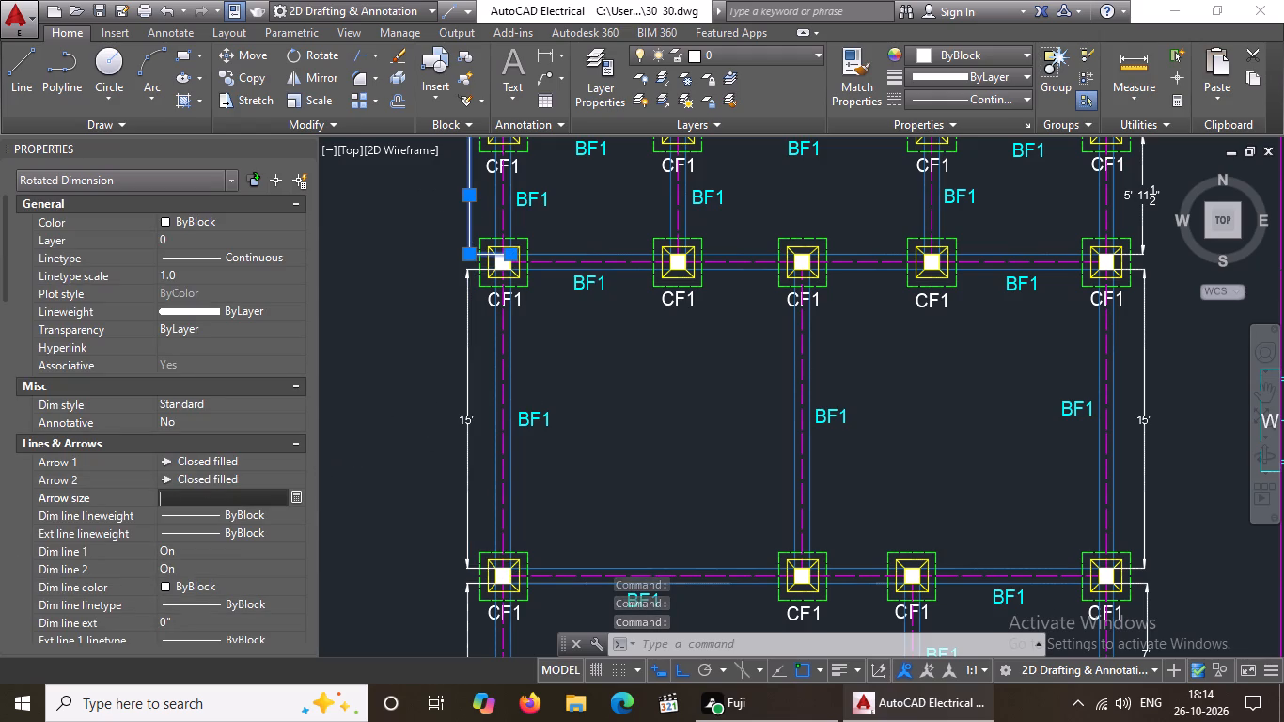
type("5\"")
key("Return")
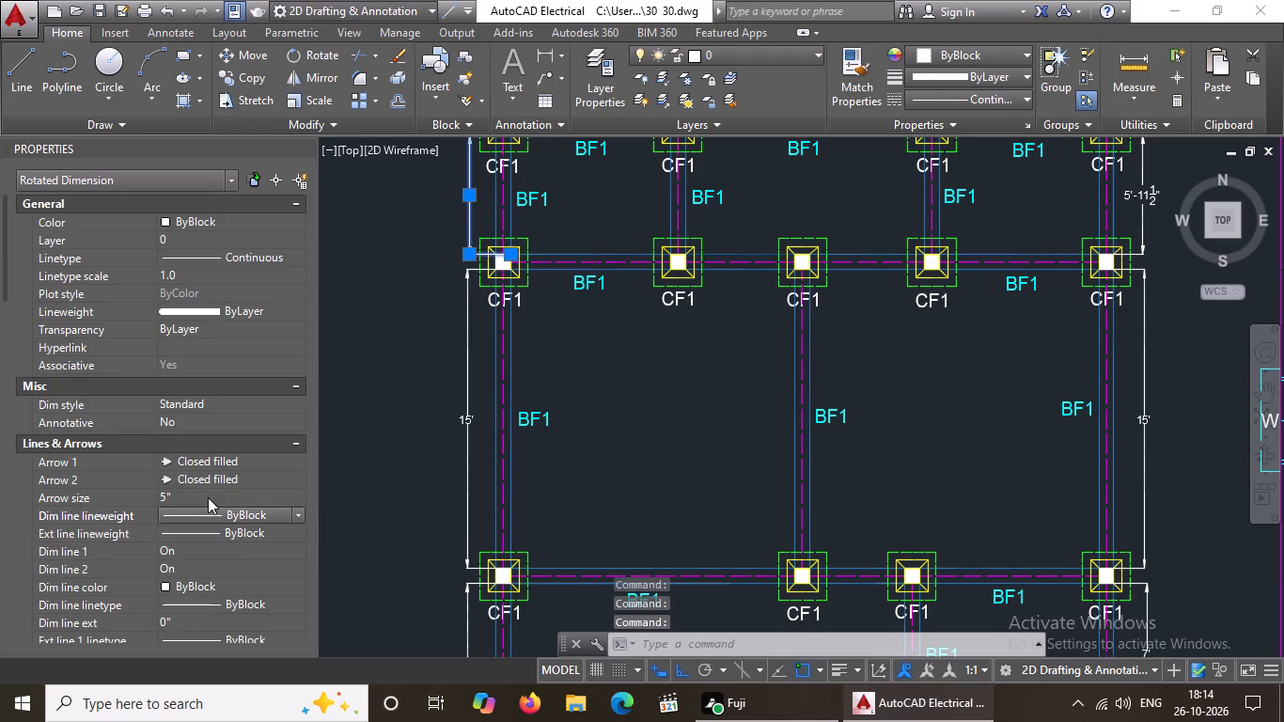
scroll(480, 433, "down", 3)
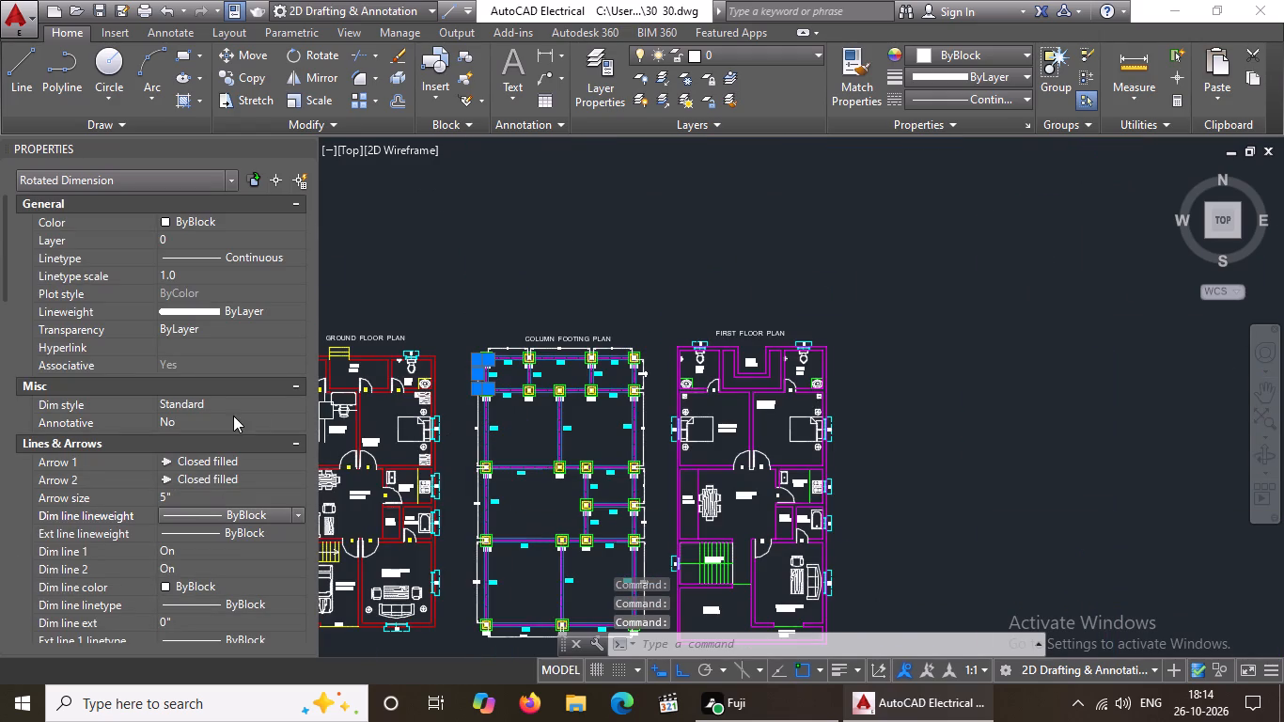
scroll(233, 416, "down", 4)
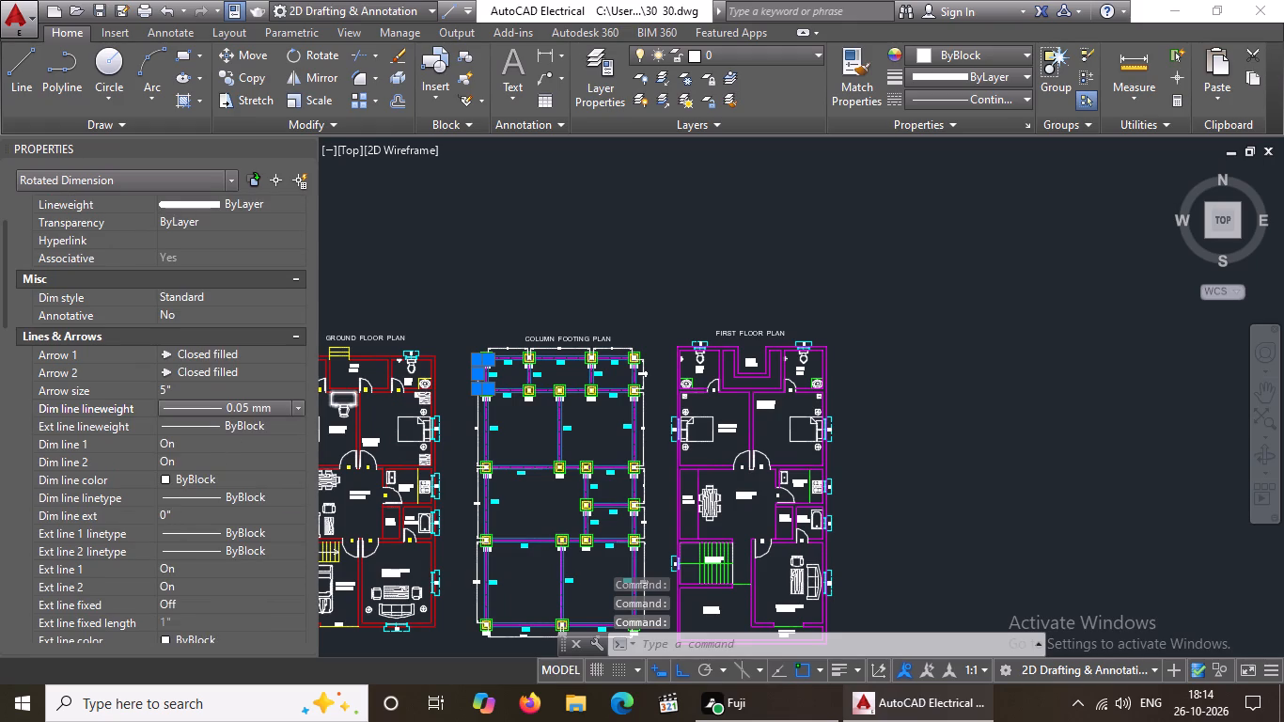
scroll(155, 446, "down", 3)
left_click(191, 444)
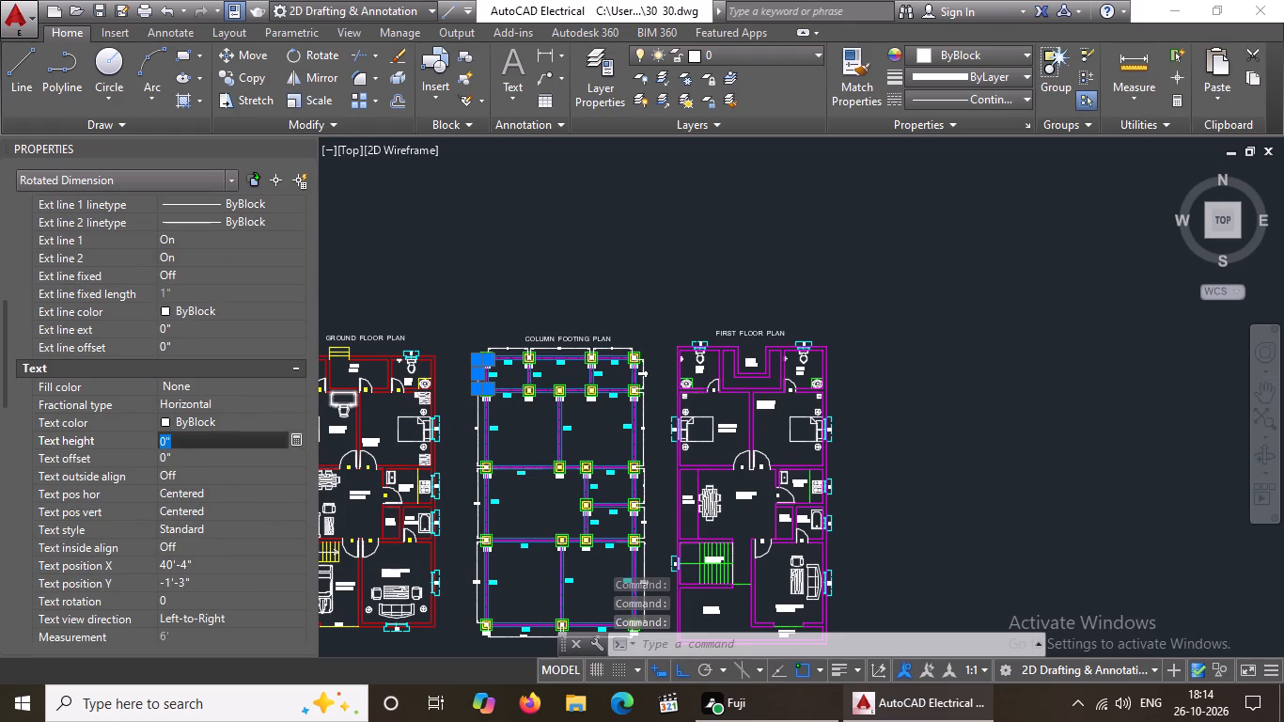
key("BackSpace")
key("BackSpace")
type("5\"")
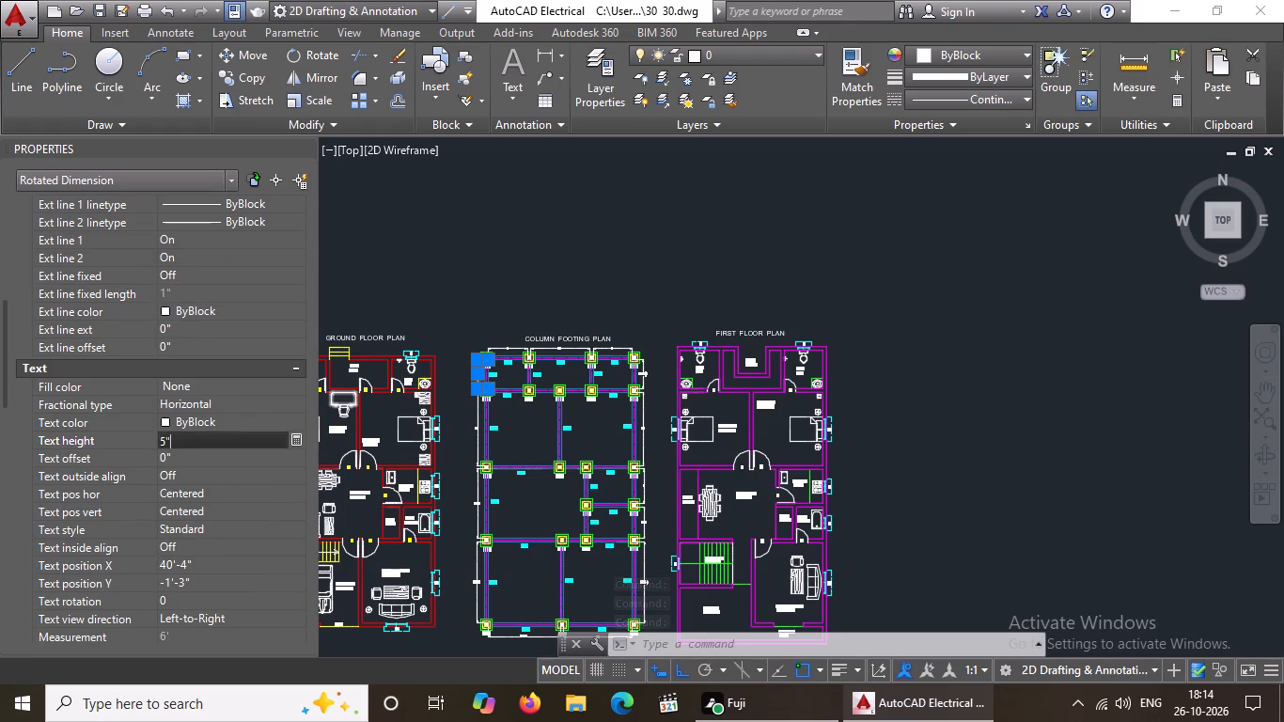
key("Return")
key("Escape")
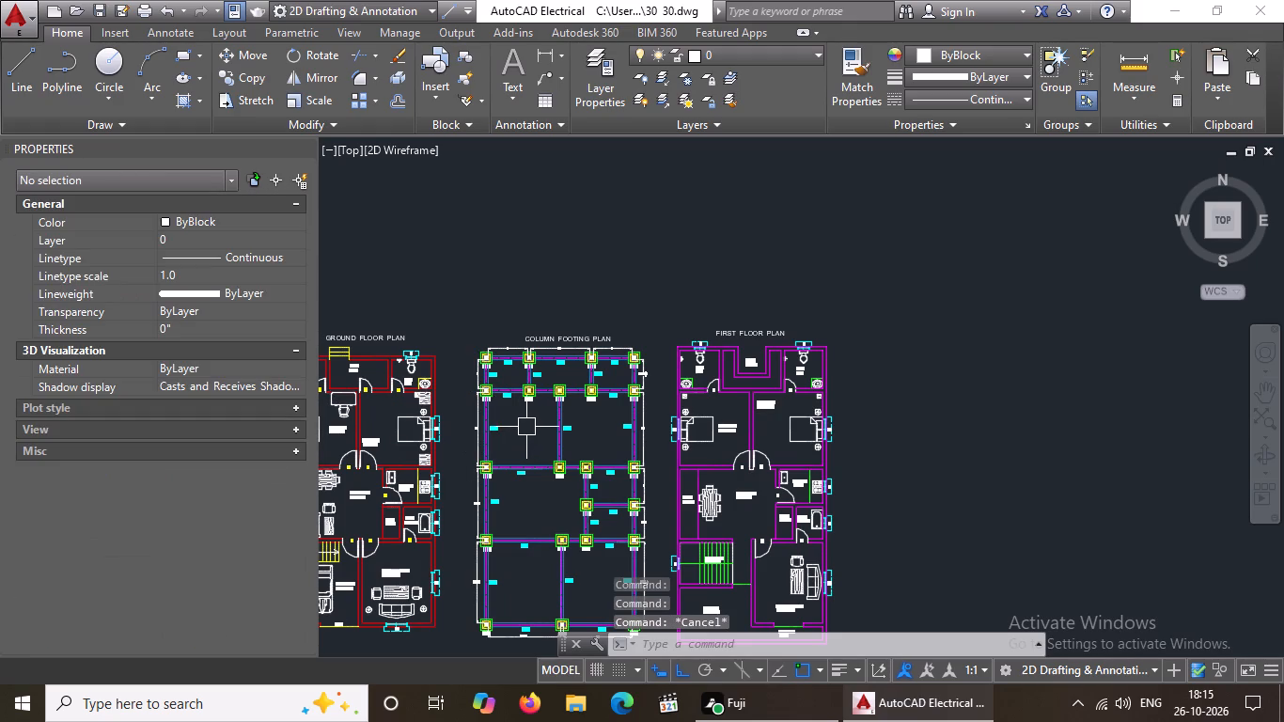
Look over the column footing plan's dimensions and the neighbouring ground and first floor plans.
scroll(660, 385, "down", 1)
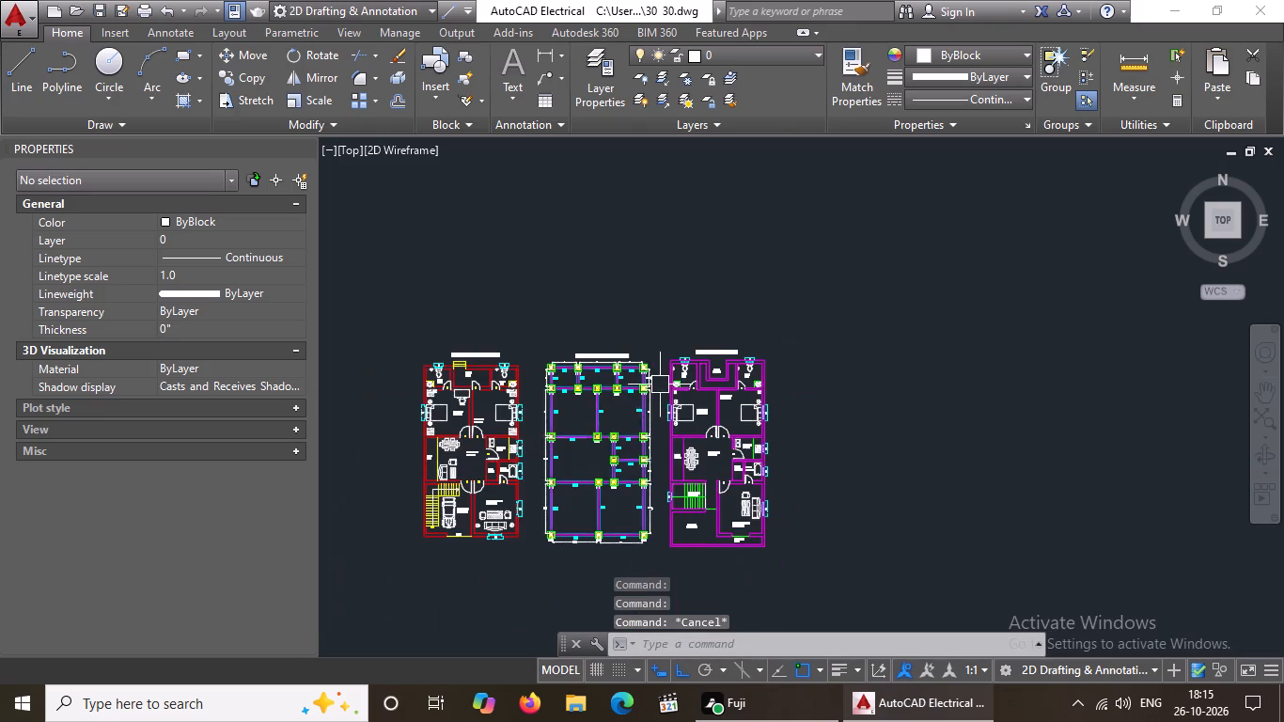
scroll(587, 535, "up", 1)
scroll(700, 513, "up", 1)
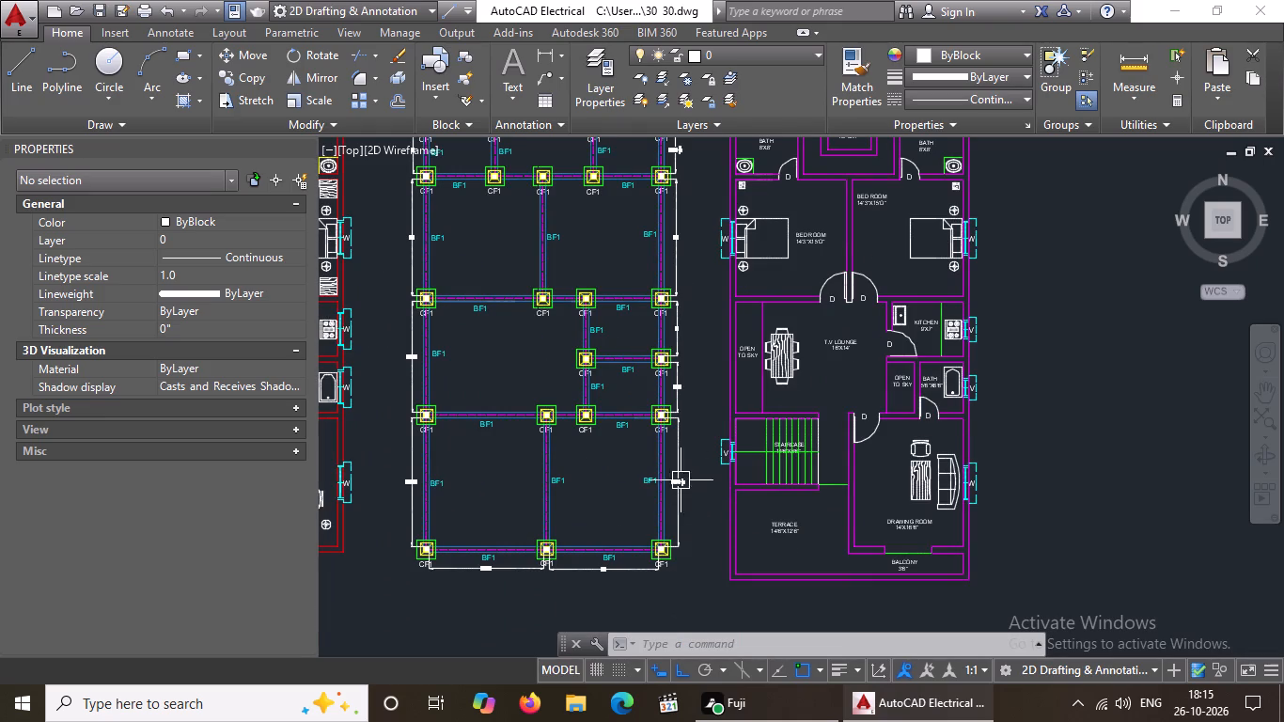
scroll(525, 447, "up", 2)
scroll(544, 422, "down", 2)
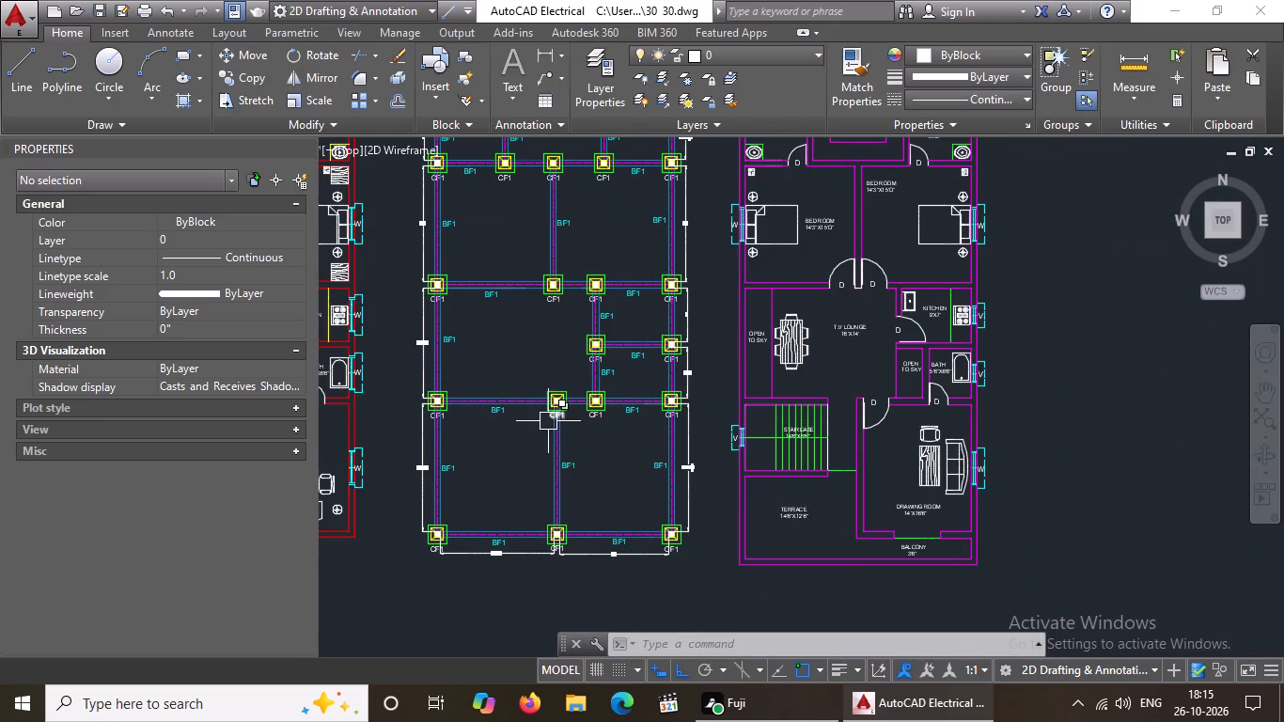
scroll(549, 420, "down", 2)
scroll(330, 425, "up", 2)
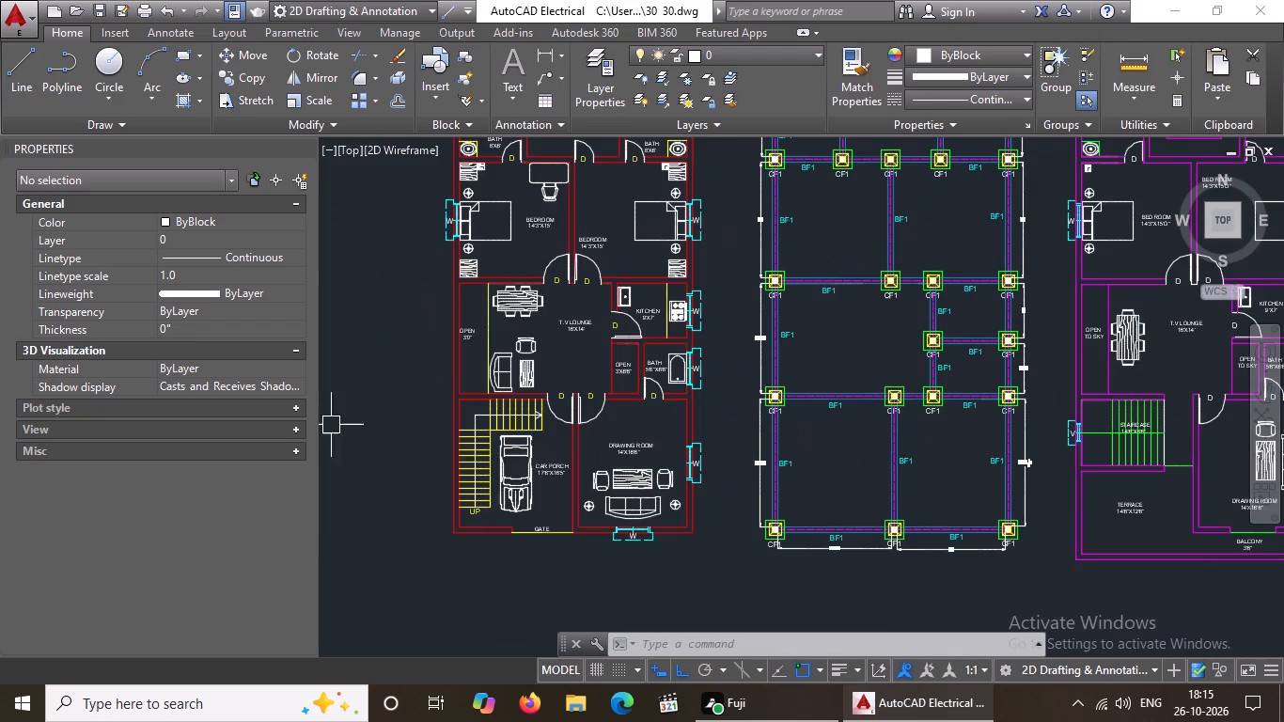
scroll(619, 482, "down", 2)
scroll(838, 495, "up", 2)
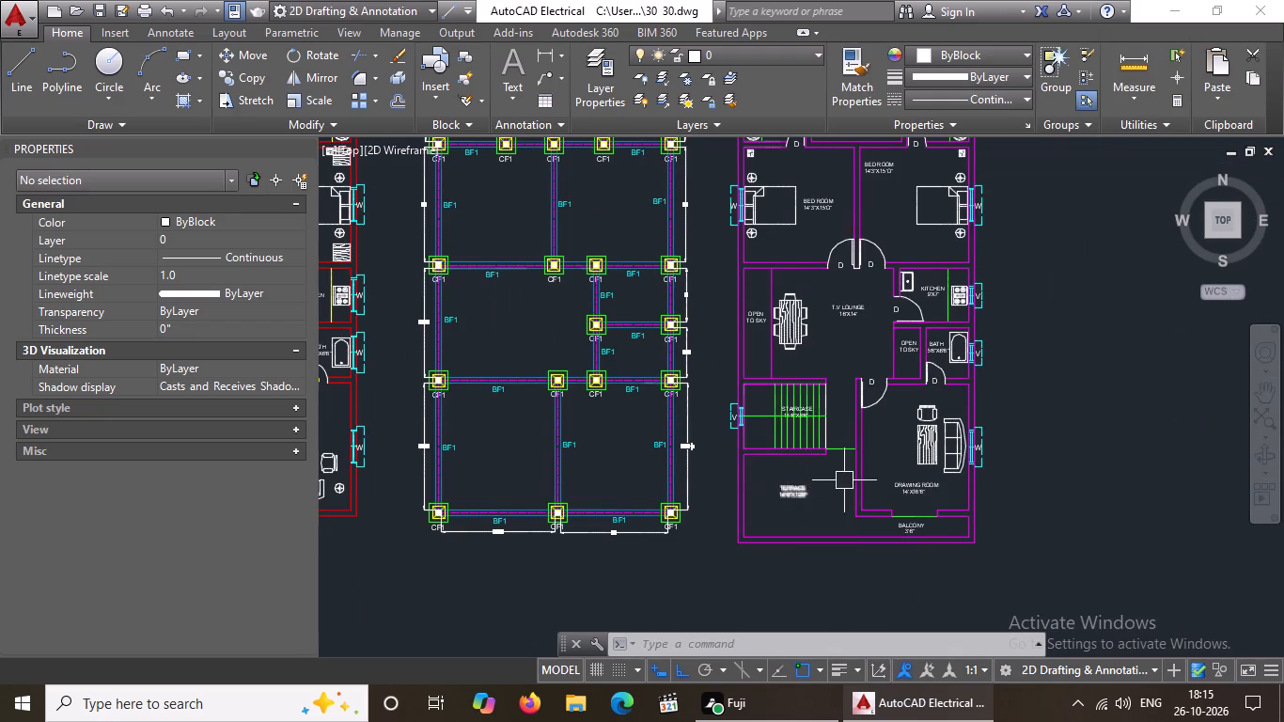
scroll(859, 494, "up", 3)
scroll(856, 494, "down", 3)
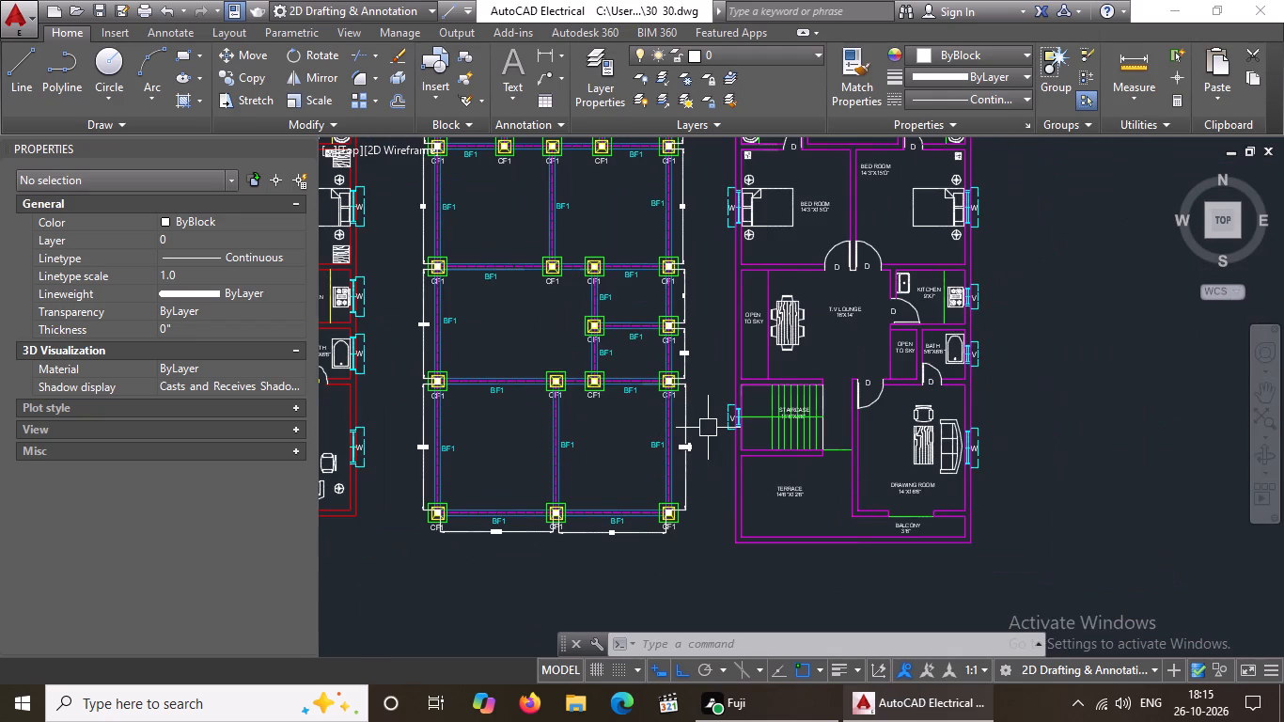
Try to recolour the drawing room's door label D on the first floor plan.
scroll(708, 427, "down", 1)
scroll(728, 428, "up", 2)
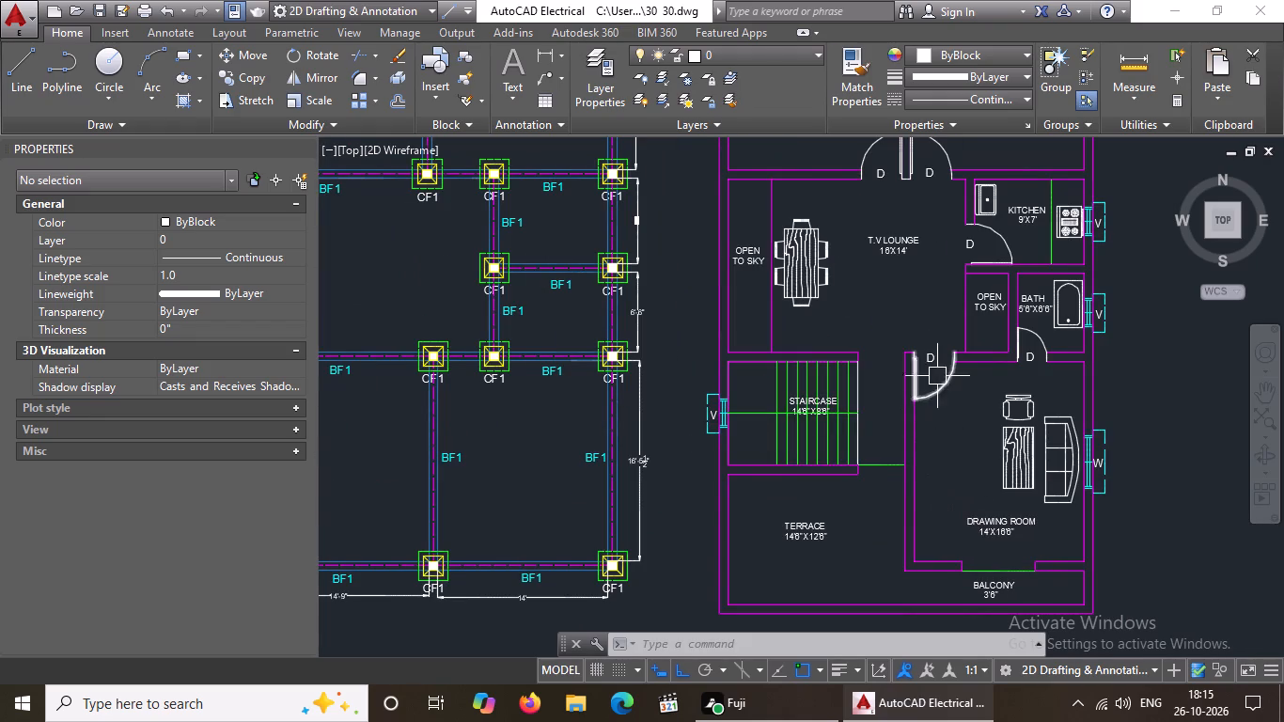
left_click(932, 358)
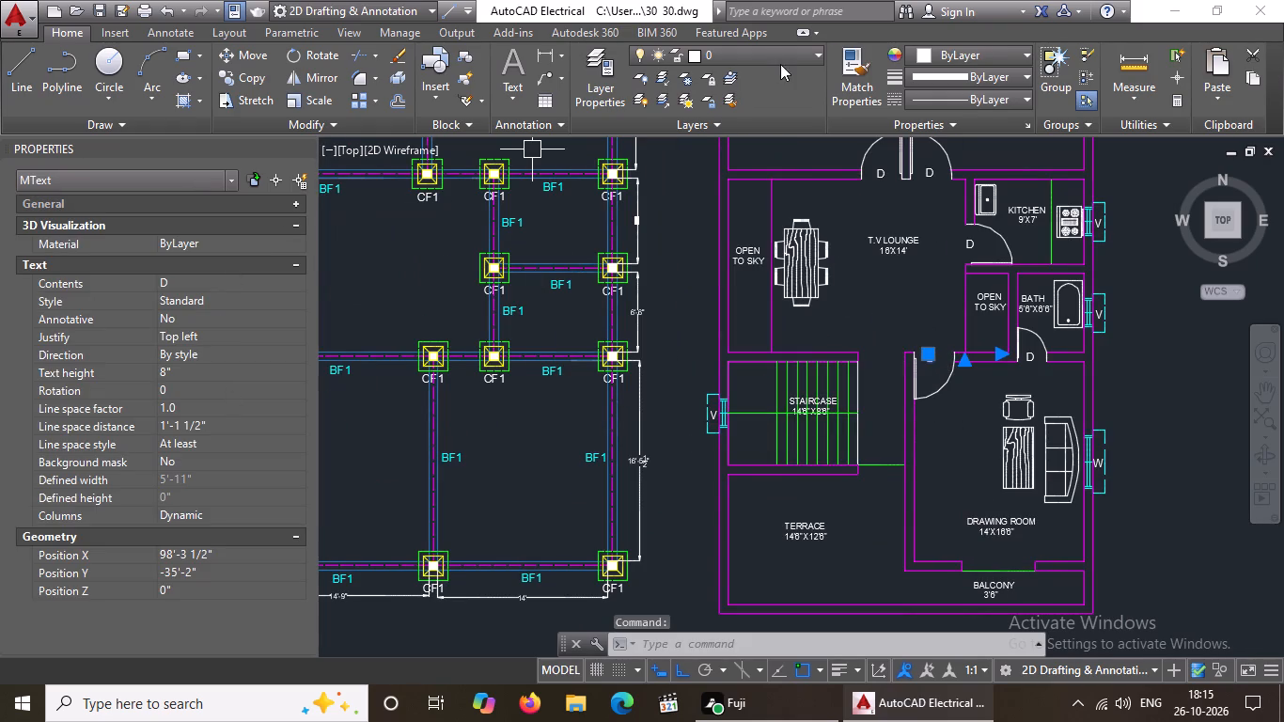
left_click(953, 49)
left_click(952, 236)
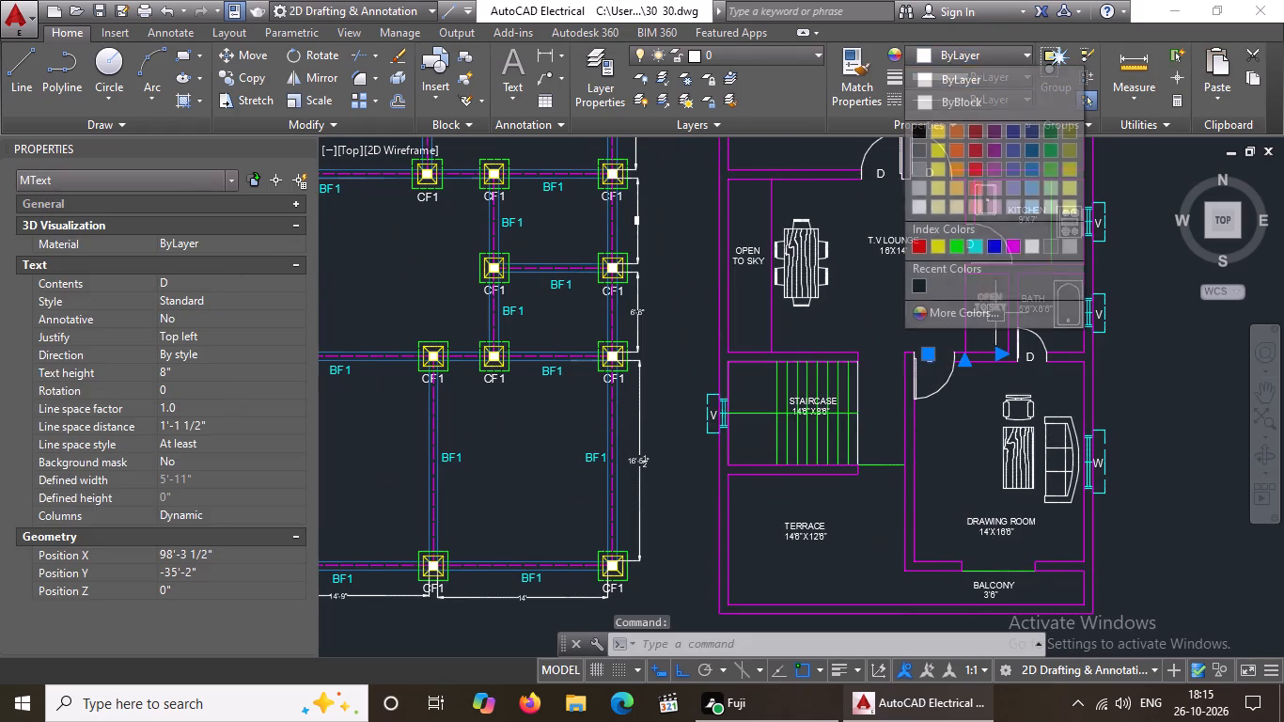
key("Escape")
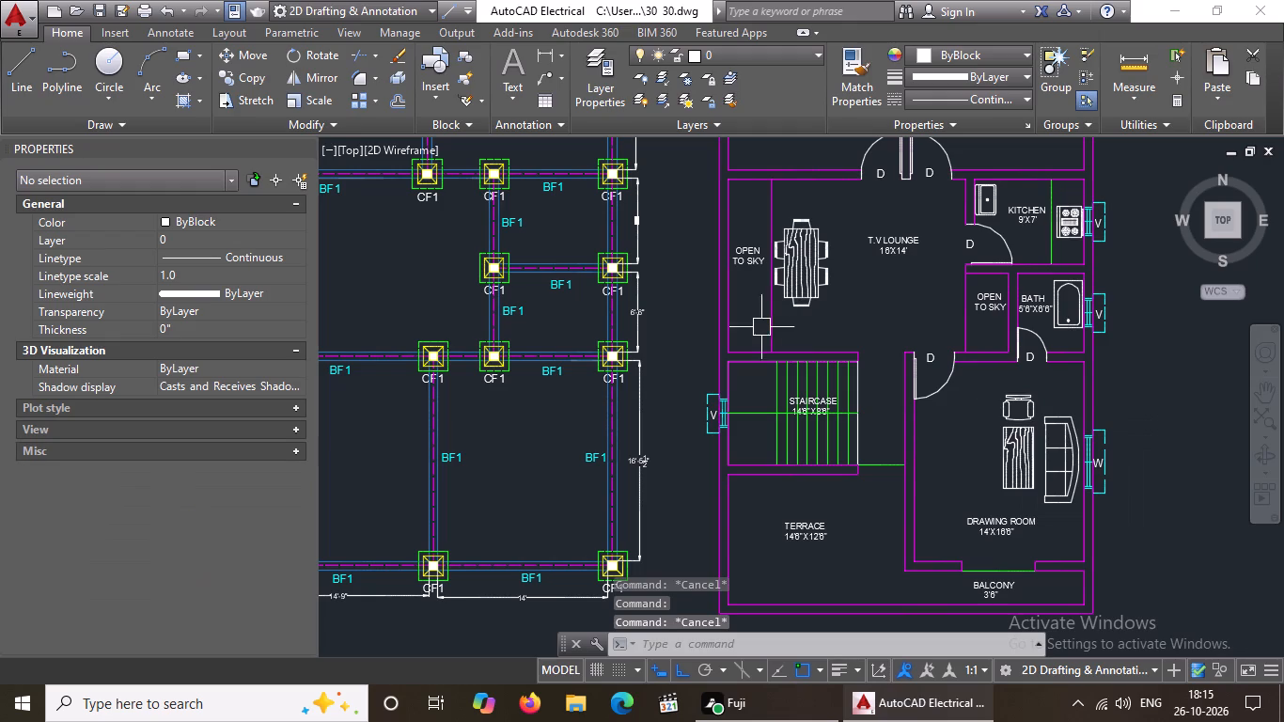
Close the Properties palette.
left_click(302, 146)
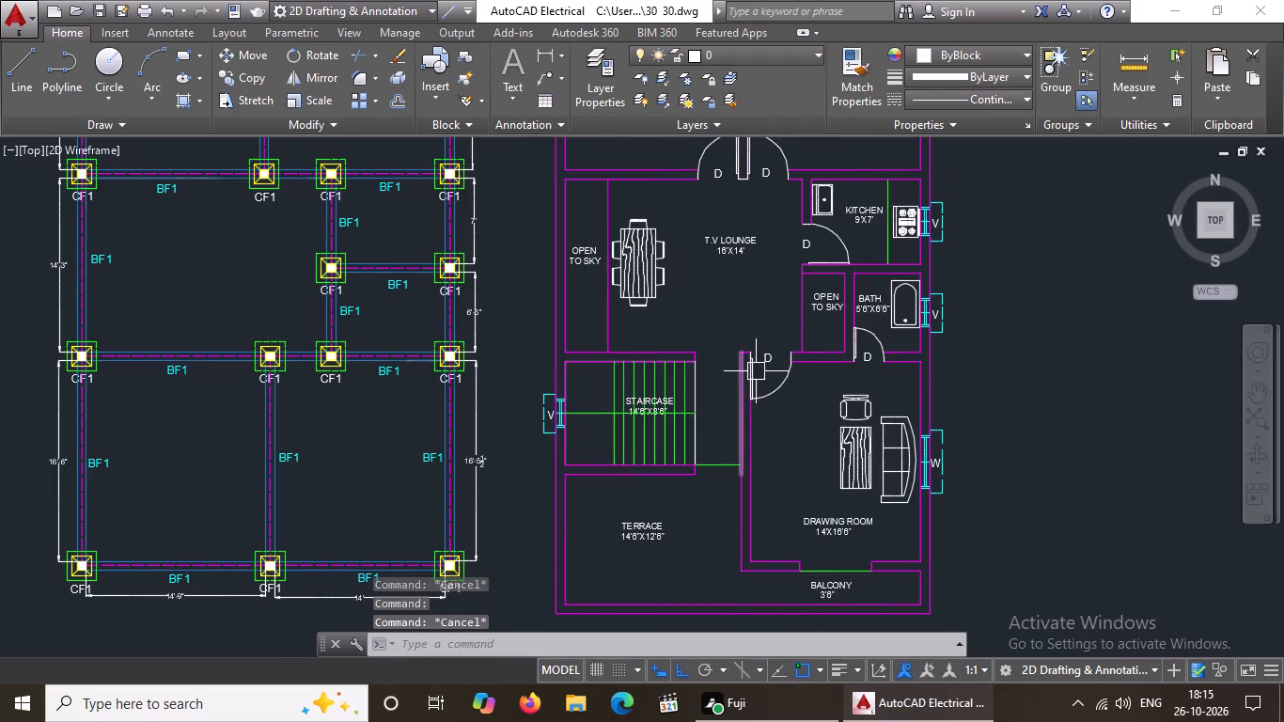
Set the colour of the drawing room's door label D on the first floor plan to green, then deselect it.
scroll(772, 351, "up", 1)
left_click(770, 353)
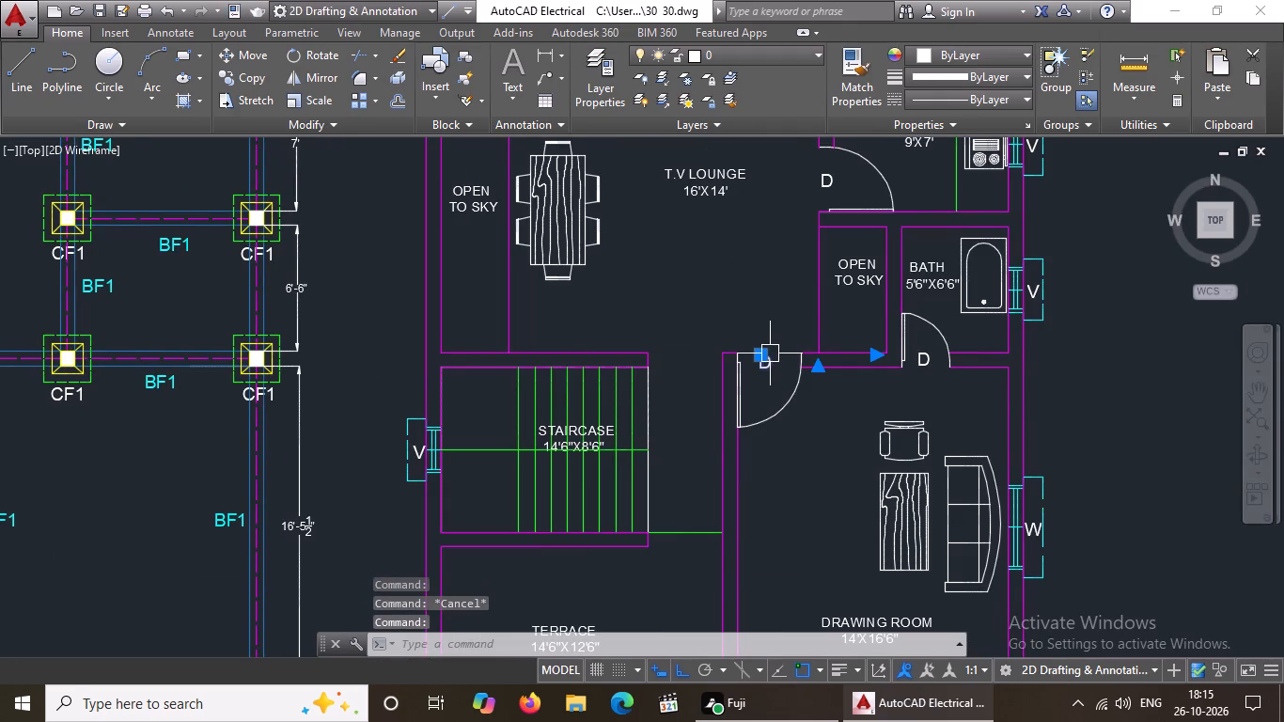
left_click(1011, 51)
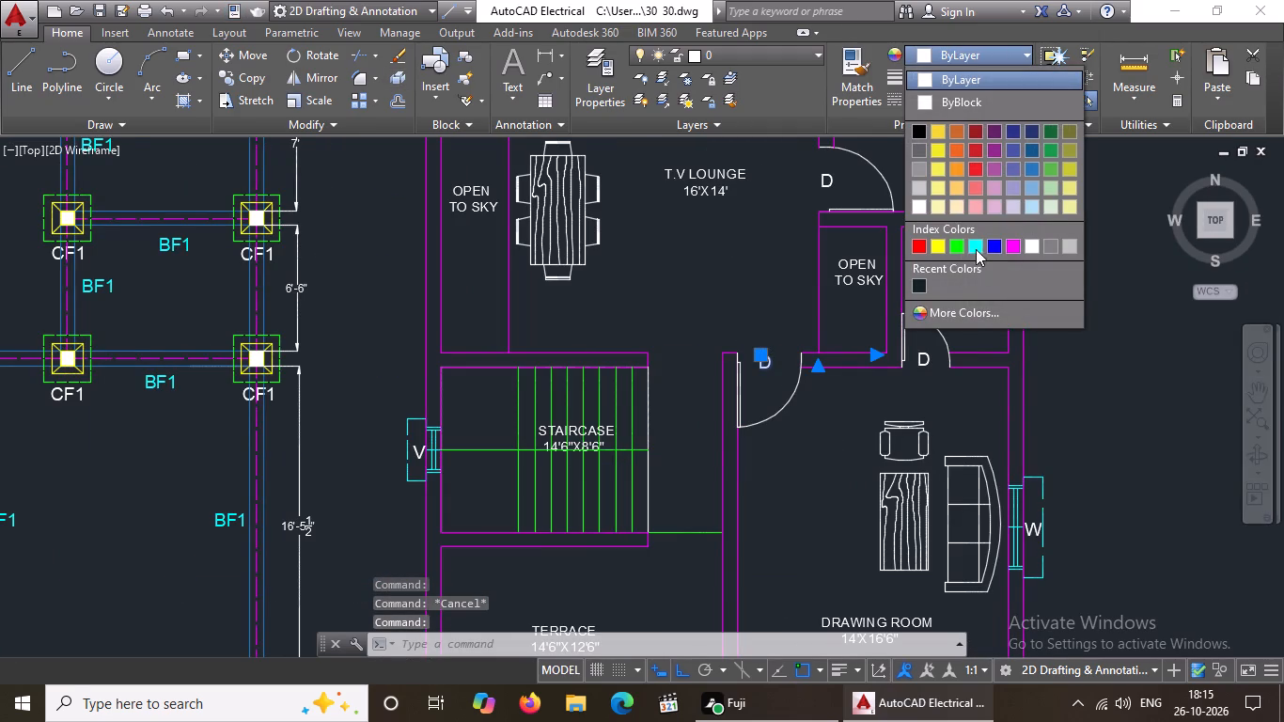
left_click(953, 243)
key("Escape")
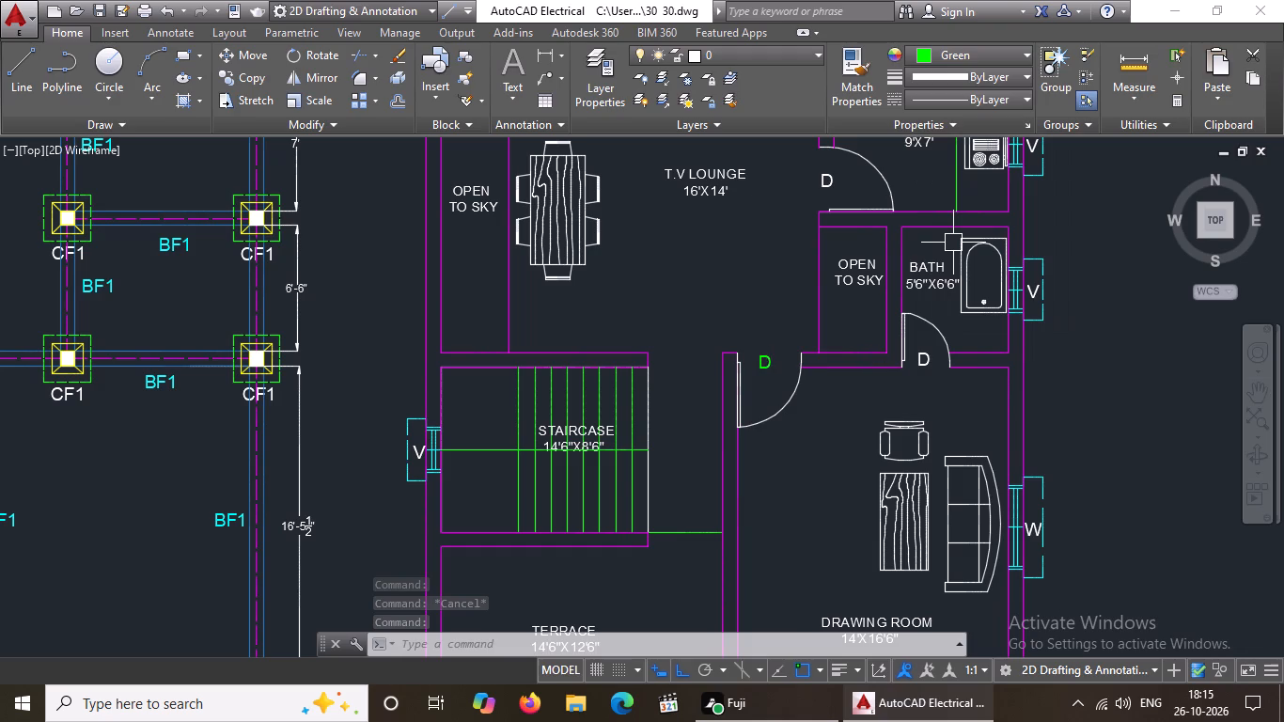
Set the colour of the door label D at the 5'6"X6'6" bath on the first floor plan to green, then deselect it.
left_click(932, 363)
left_click(992, 50)
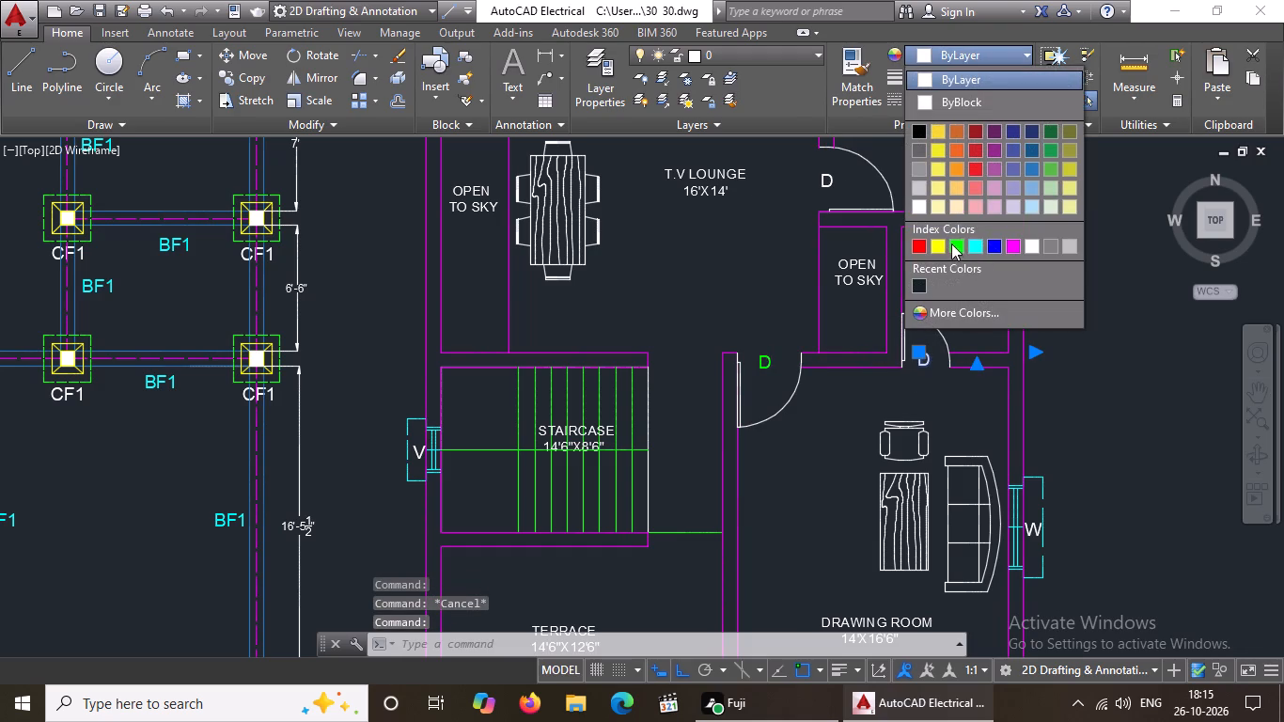
left_click(956, 245)
key("Escape")
Set the colour of the kitchen's door label D on the first floor plan to green, then deselect it.
left_click(826, 182)
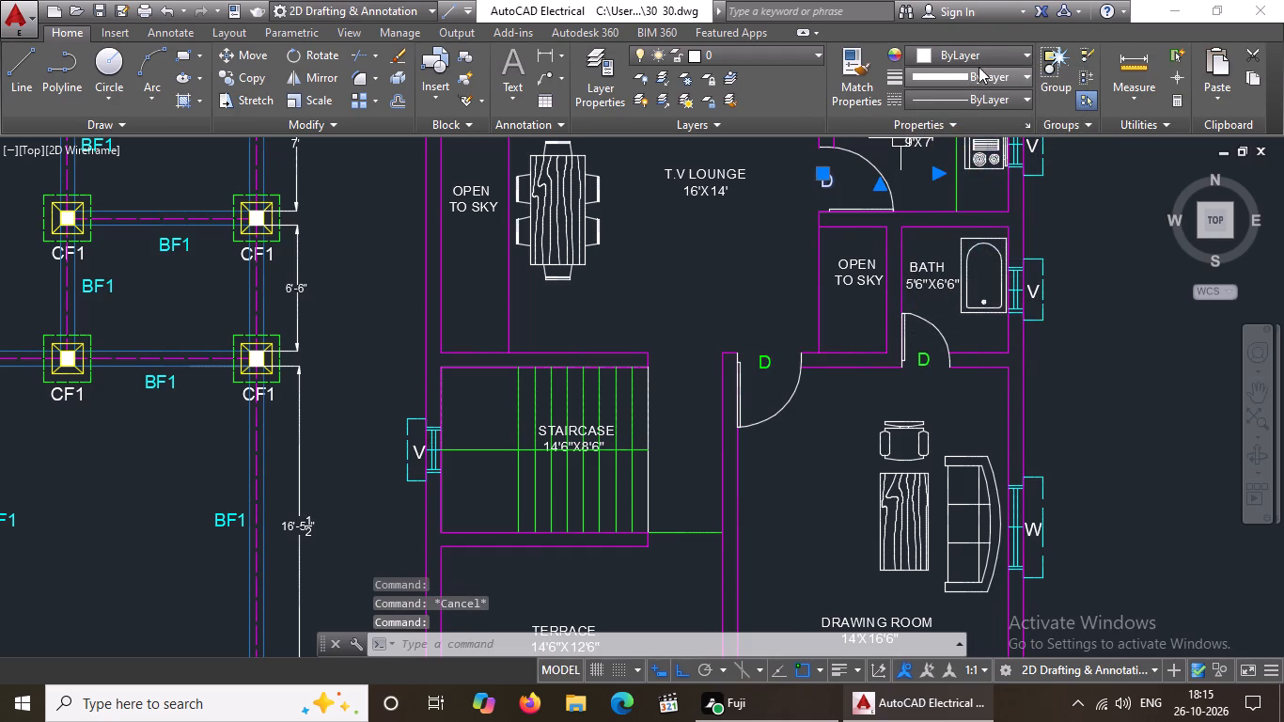
left_click(979, 54)
left_click(954, 240)
scroll(687, 428, "down", 4)
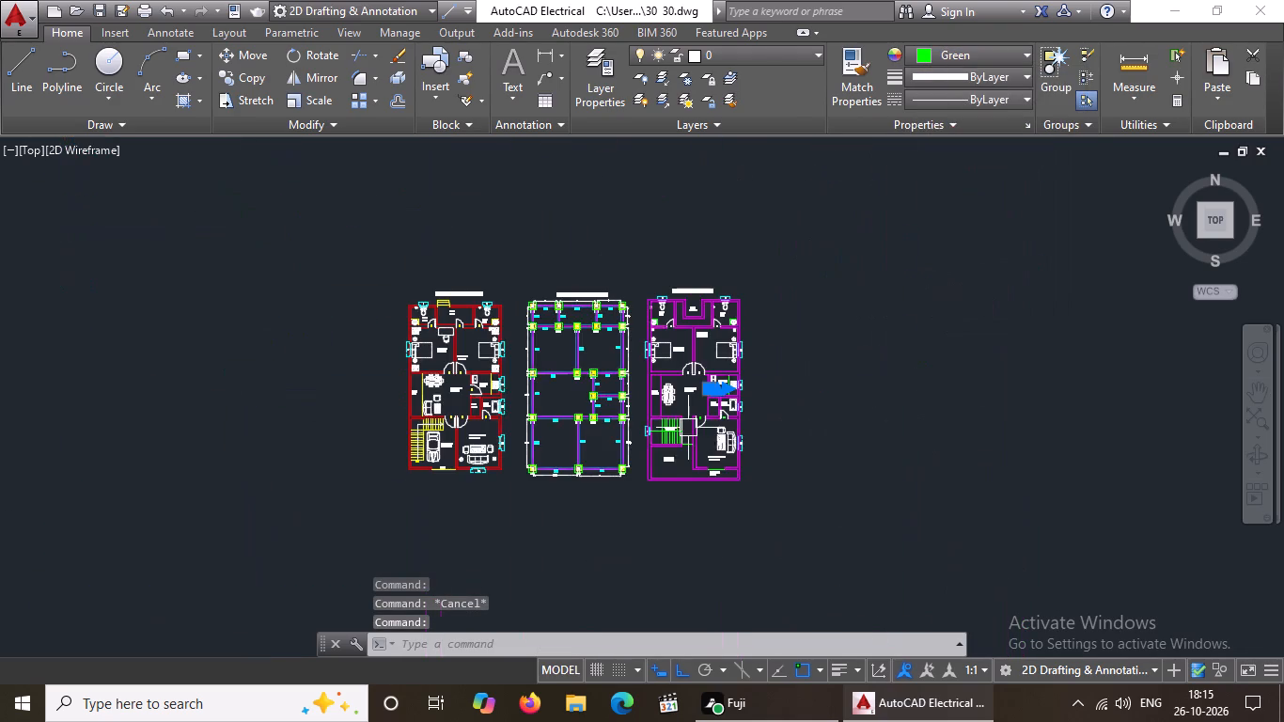
key("Escape")
Set the colour of door label D between the plan's left-hand bedroom and the T.V lounge on the first floor plan to green, then deselect it.
scroll(696, 374, "up", 3)
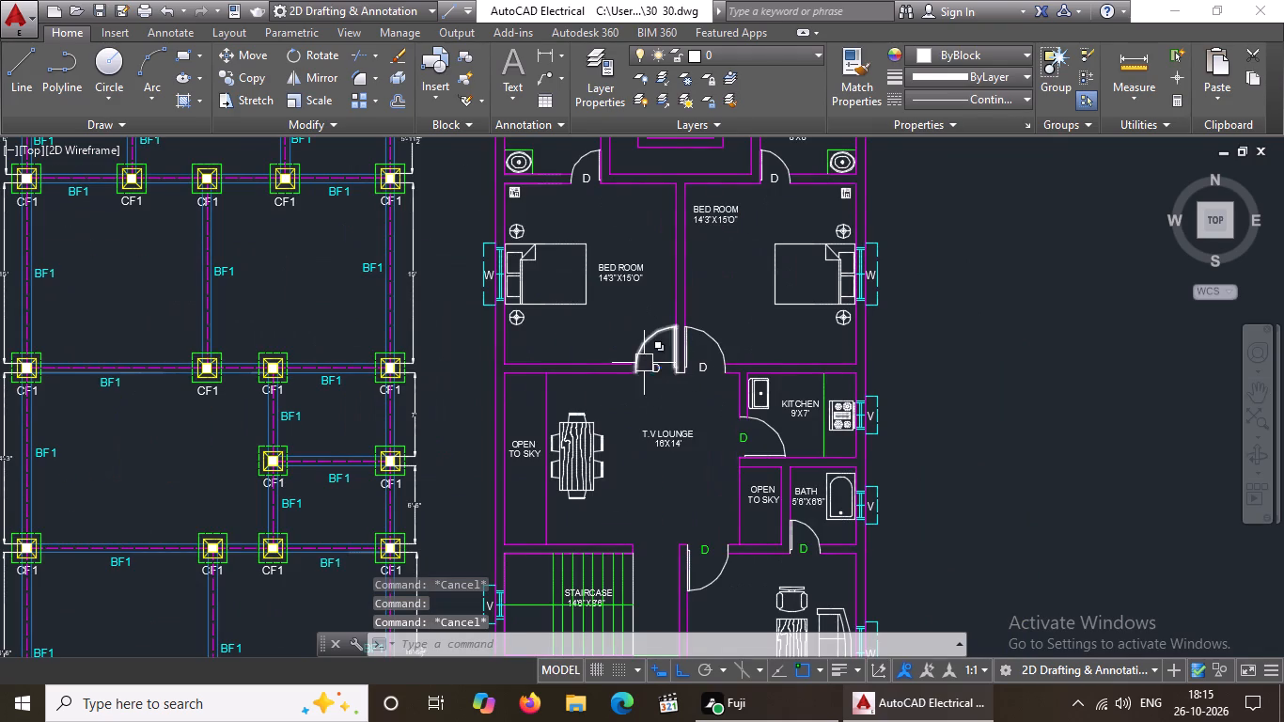
left_click(644, 363)
key("Escape")
scroll(654, 369, "up", 1)
left_click(654, 369)
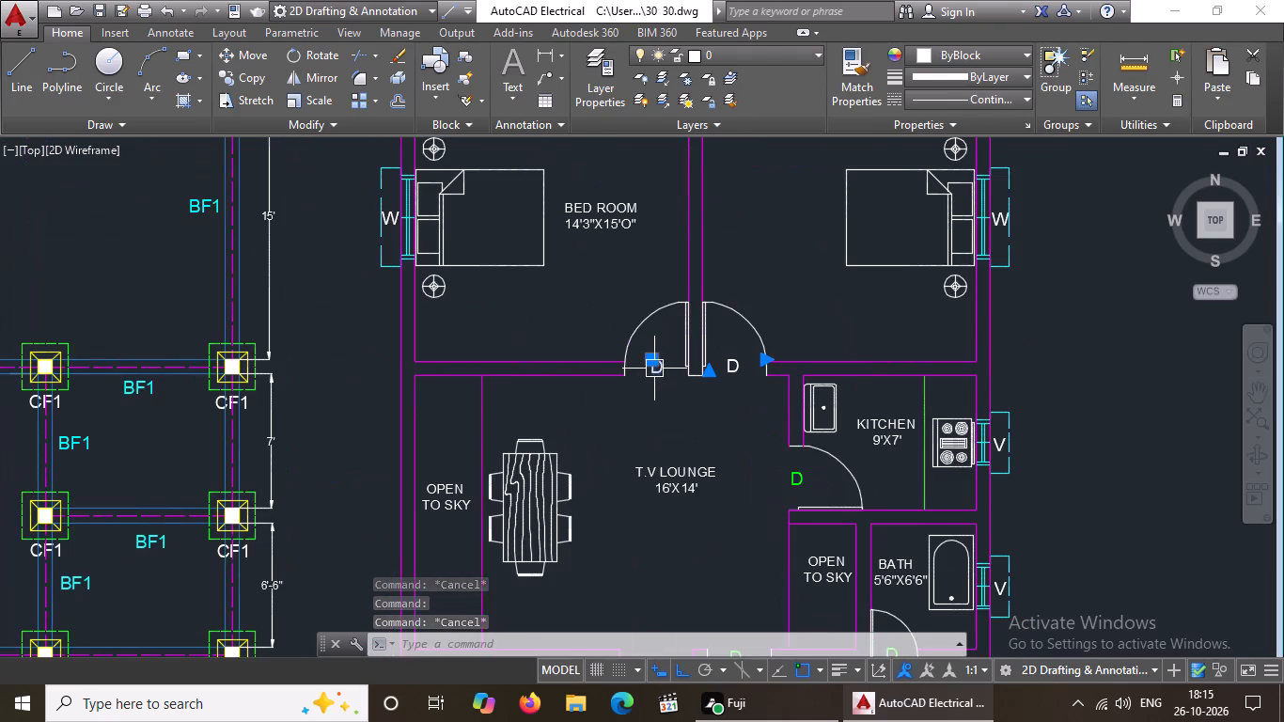
left_click(969, 54)
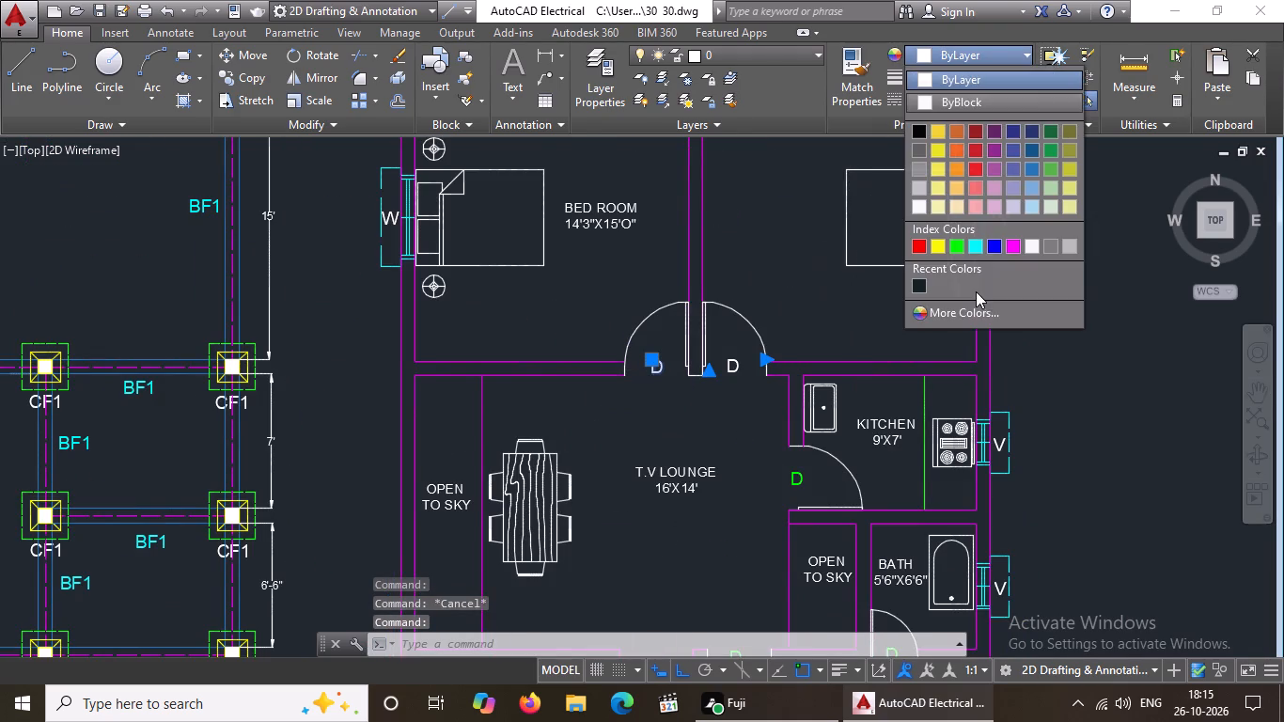
left_click(957, 242)
key("Escape")
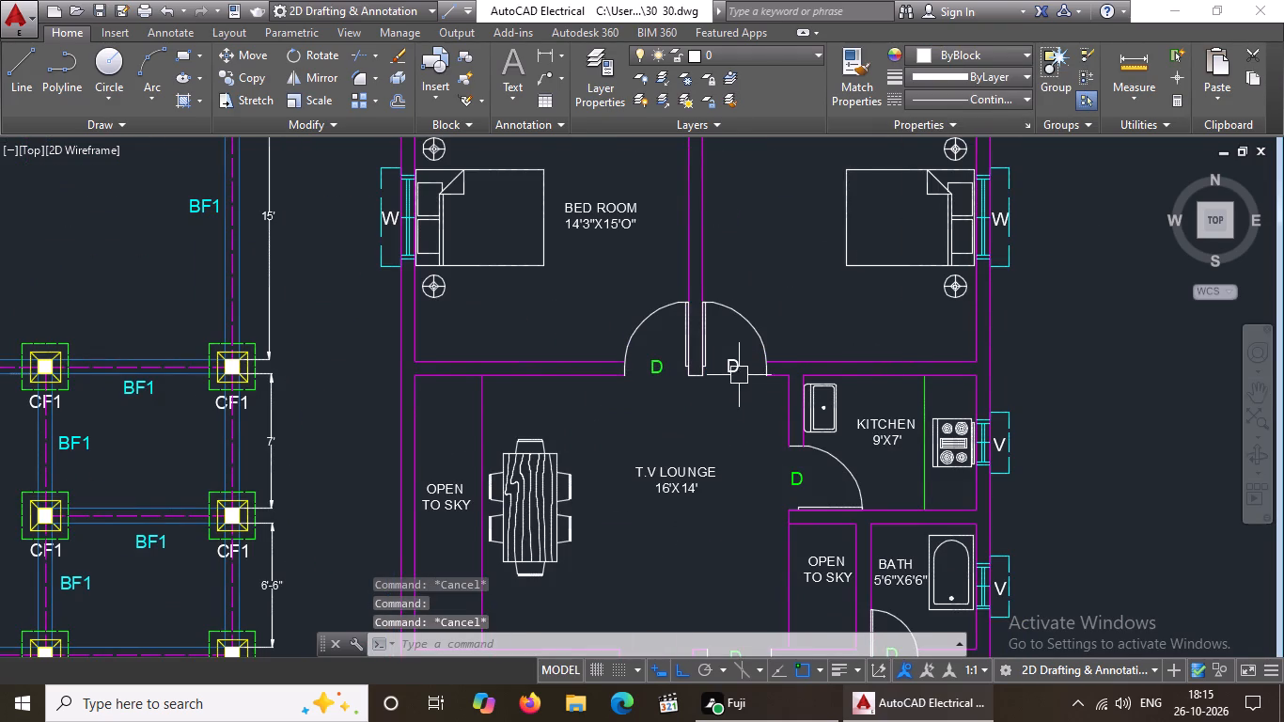
Set the colour of door label D between the right-hand bedroom and the T.V lounge on the first floor plan to green, then deselect it.
left_click(739, 367)
left_click(953, 52)
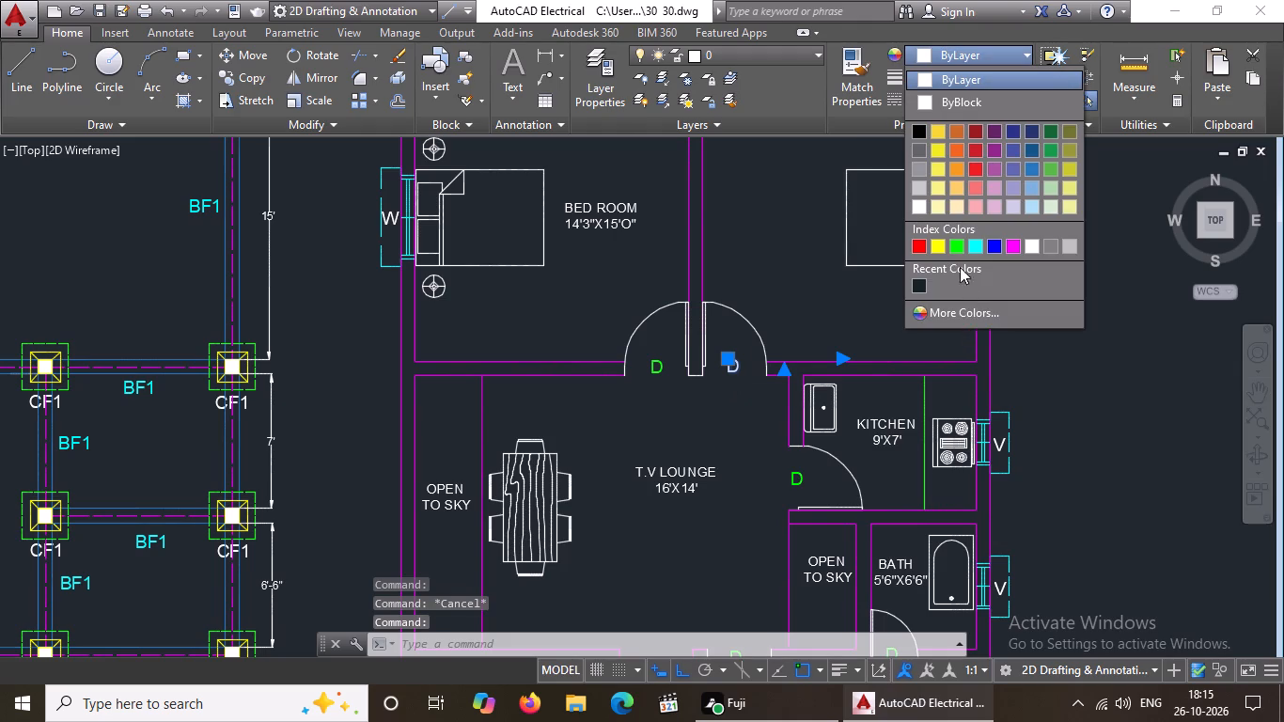
left_click(953, 243)
scroll(749, 351, "down", 1)
key("Escape")
Set the colour of the door label D at the left-hand 8'X8' bath on the first floor plan to green, then deselect it.
scroll(634, 188, "up", 3)
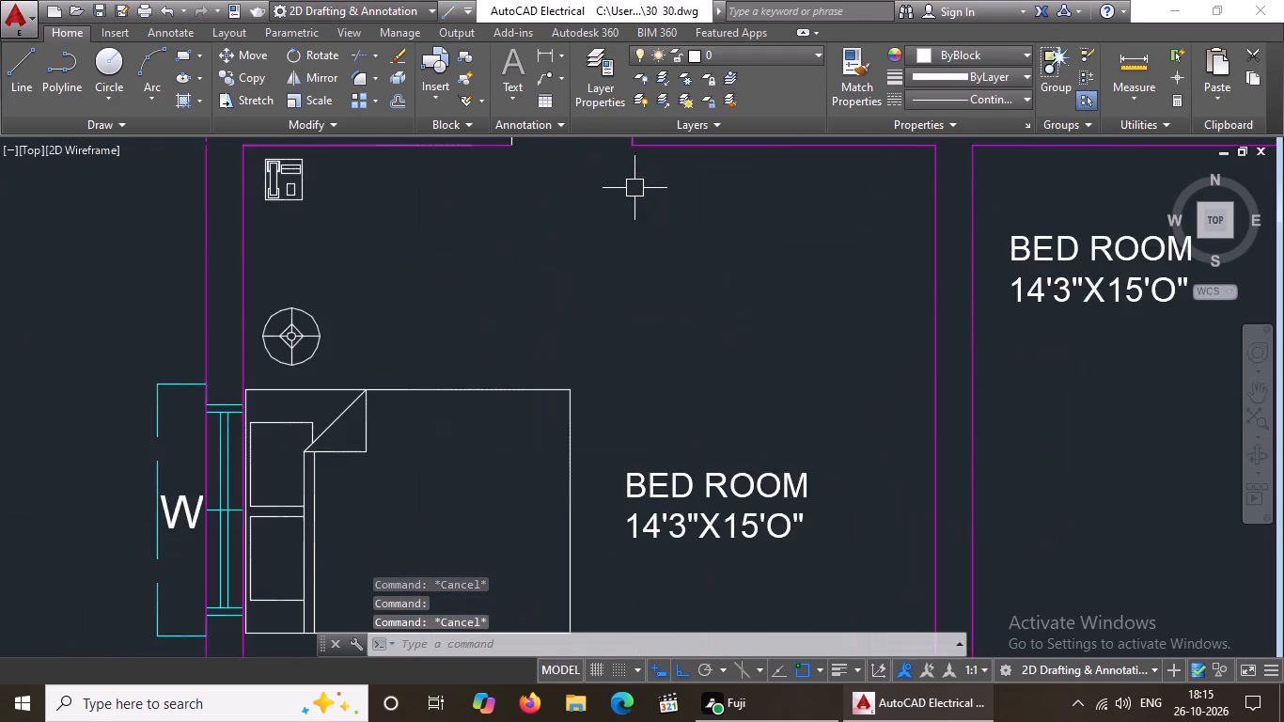
scroll(619, 181, "down", 3)
scroll(613, 163, "up", 3)
left_click(614, 257)
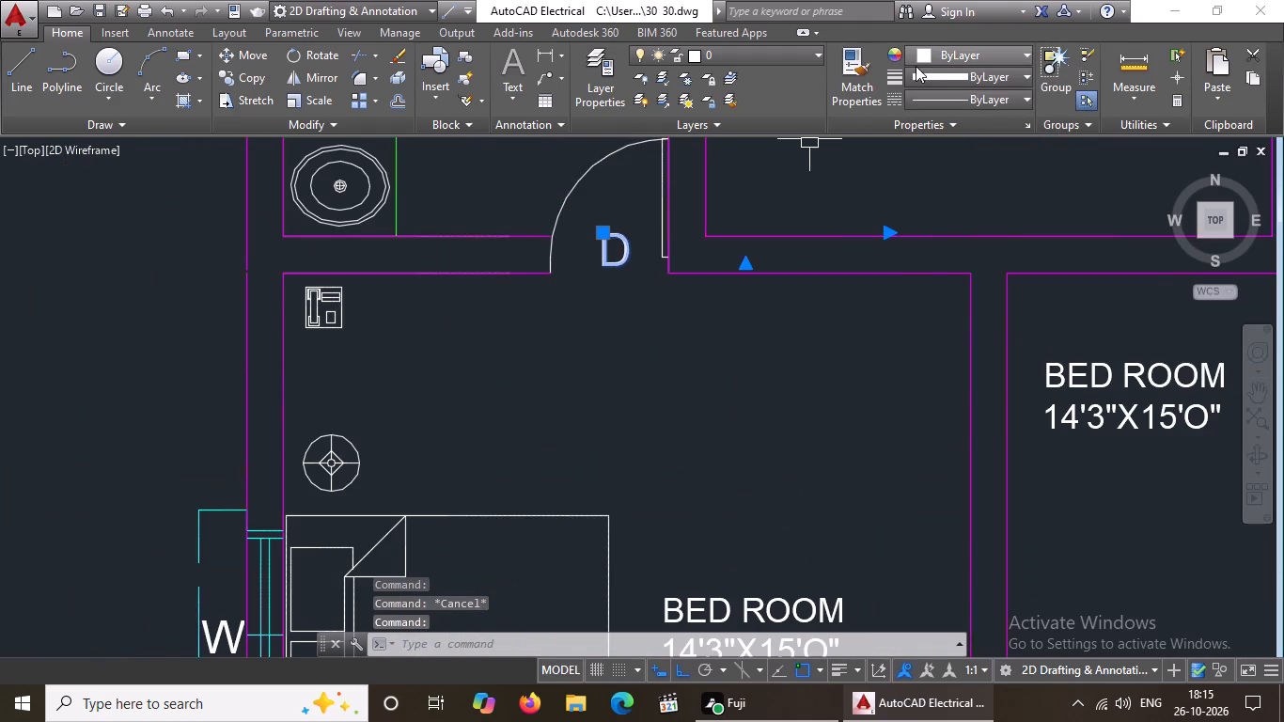
left_click(939, 57)
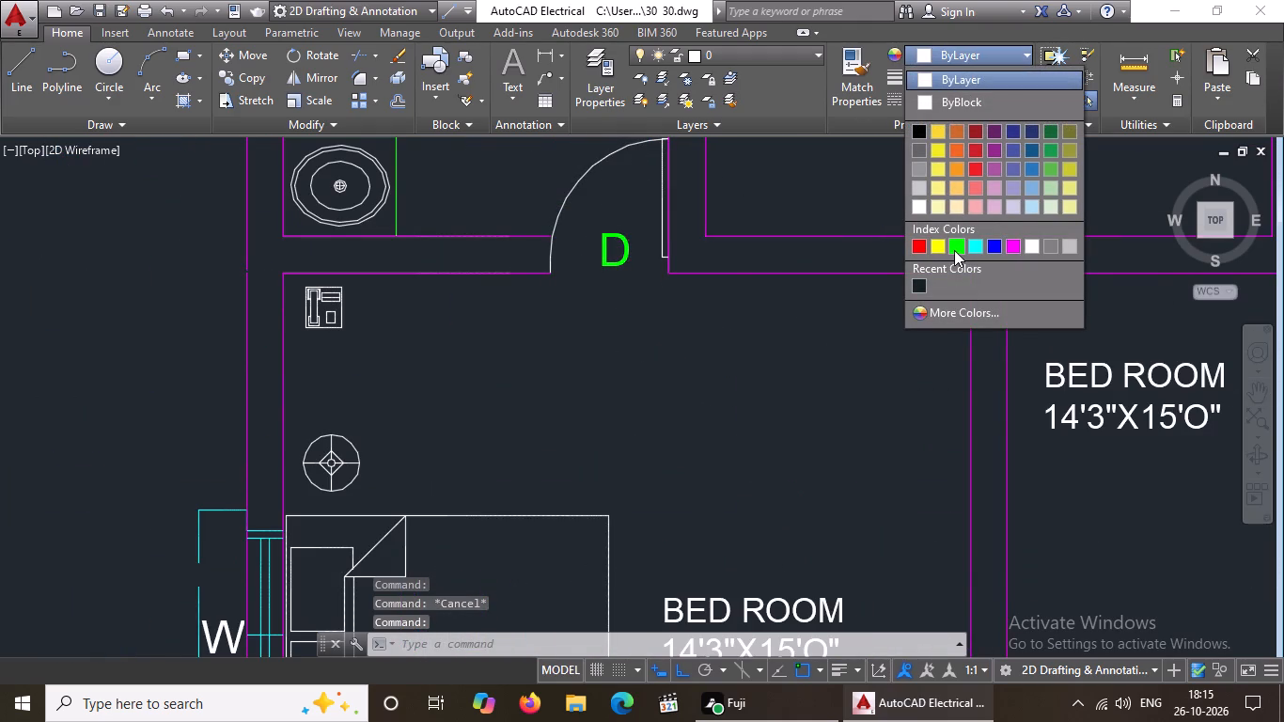
left_click(954, 249)
scroll(722, 363, "down", 3)
key("Escape")
Set the colour of the door label D at the right-hand 8'X8' bath on the first floor plan to green, then deselect it.
scroll(839, 291, "up", 2)
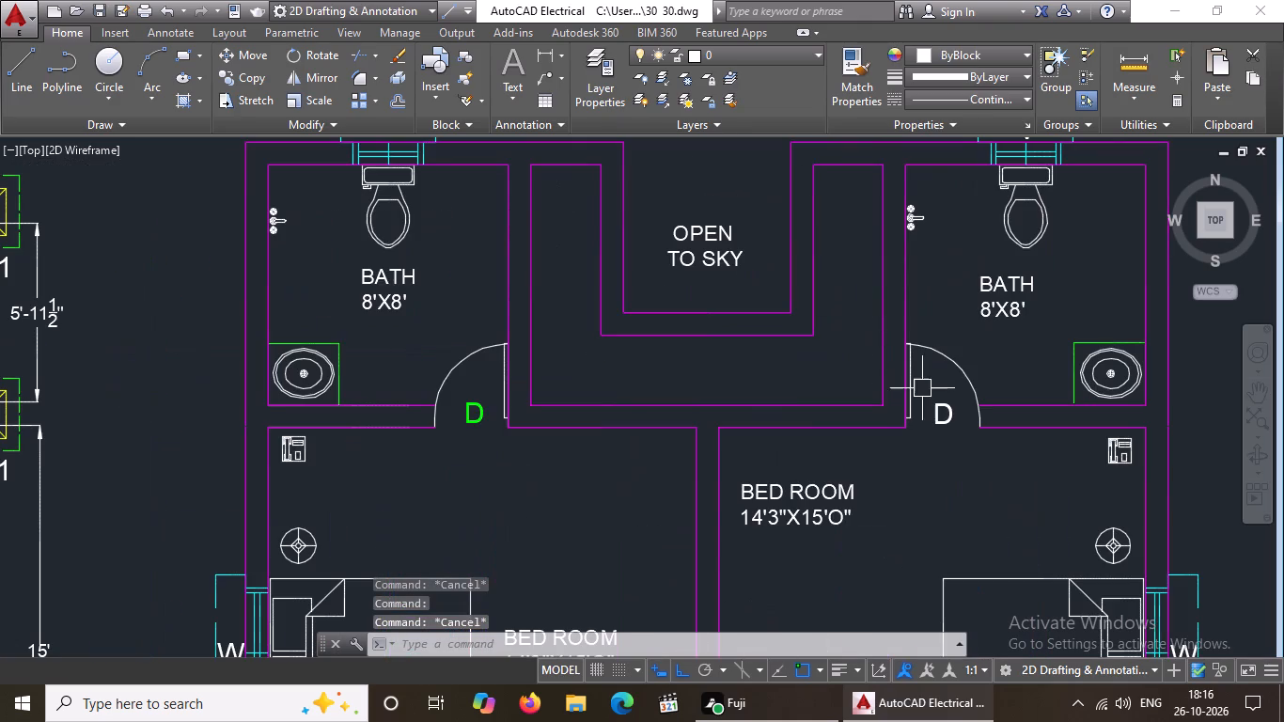
left_click(947, 420)
left_click(972, 52)
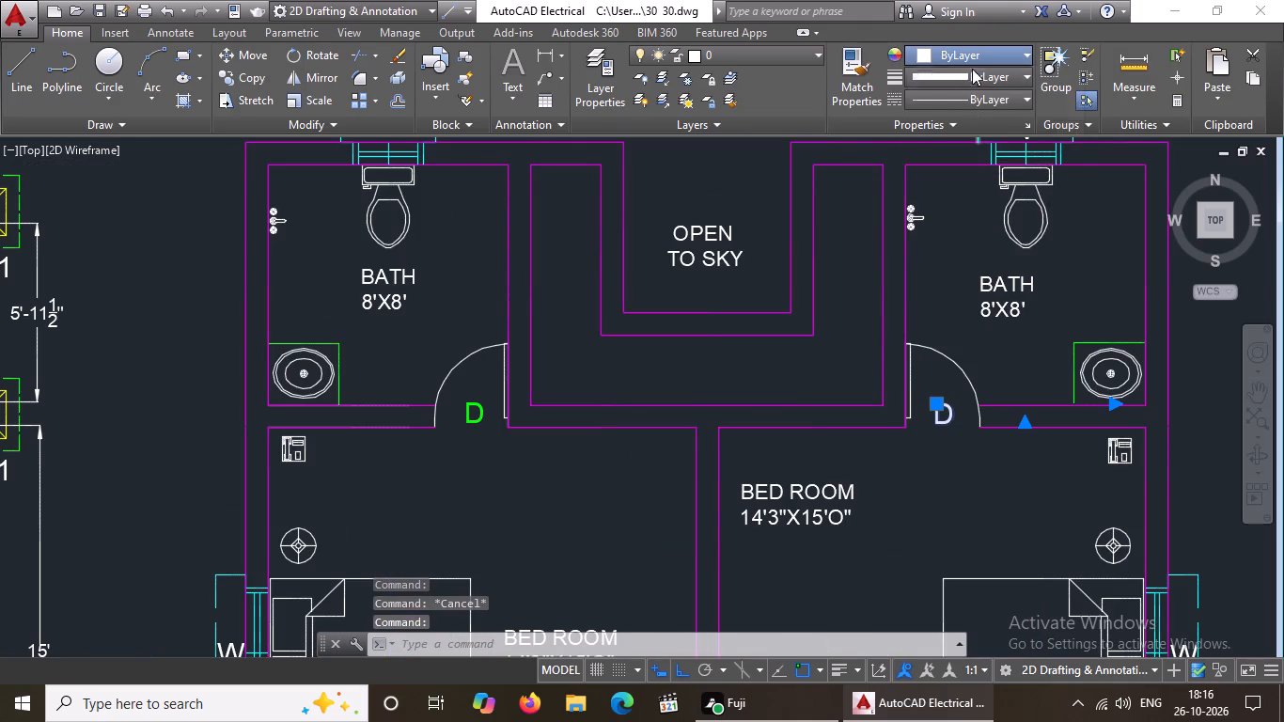
left_click(955, 248)
scroll(801, 447, "down", 2)
key("Escape")
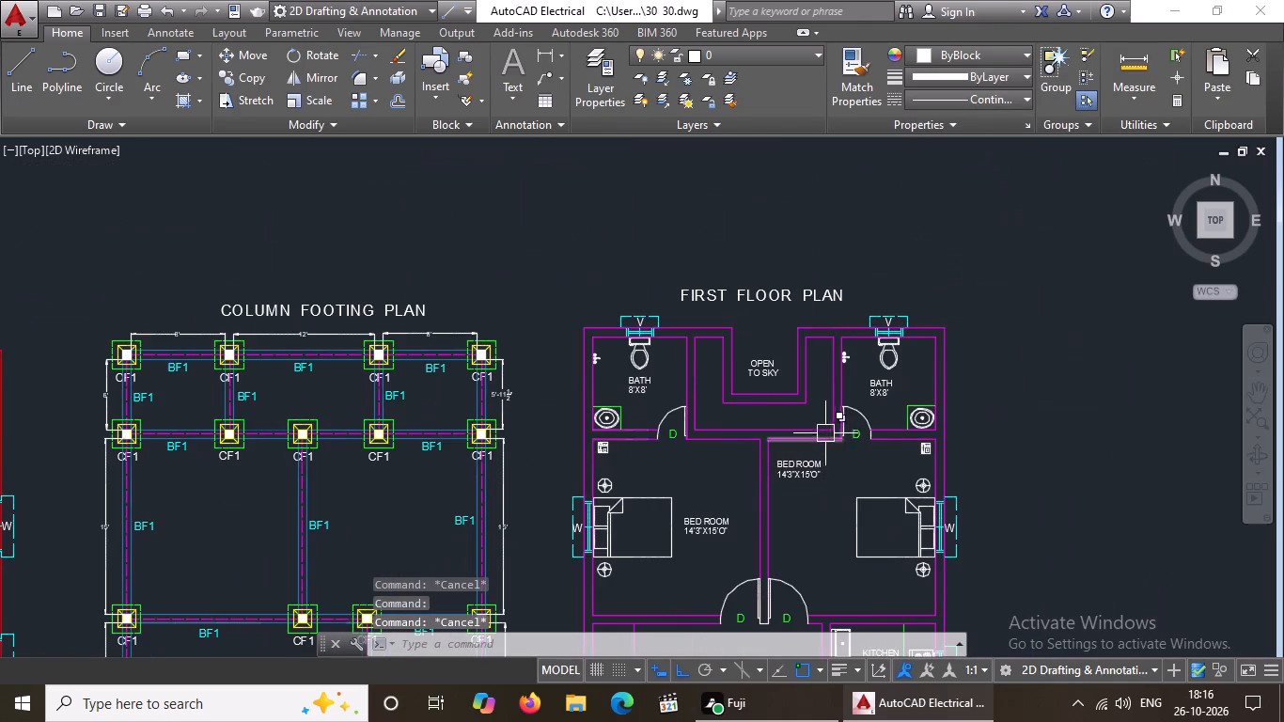
key("Escape")
Set the colour of the GROUND FLOOR PLAN title text to green, then deselect it.
scroll(822, 393, "down", 4)
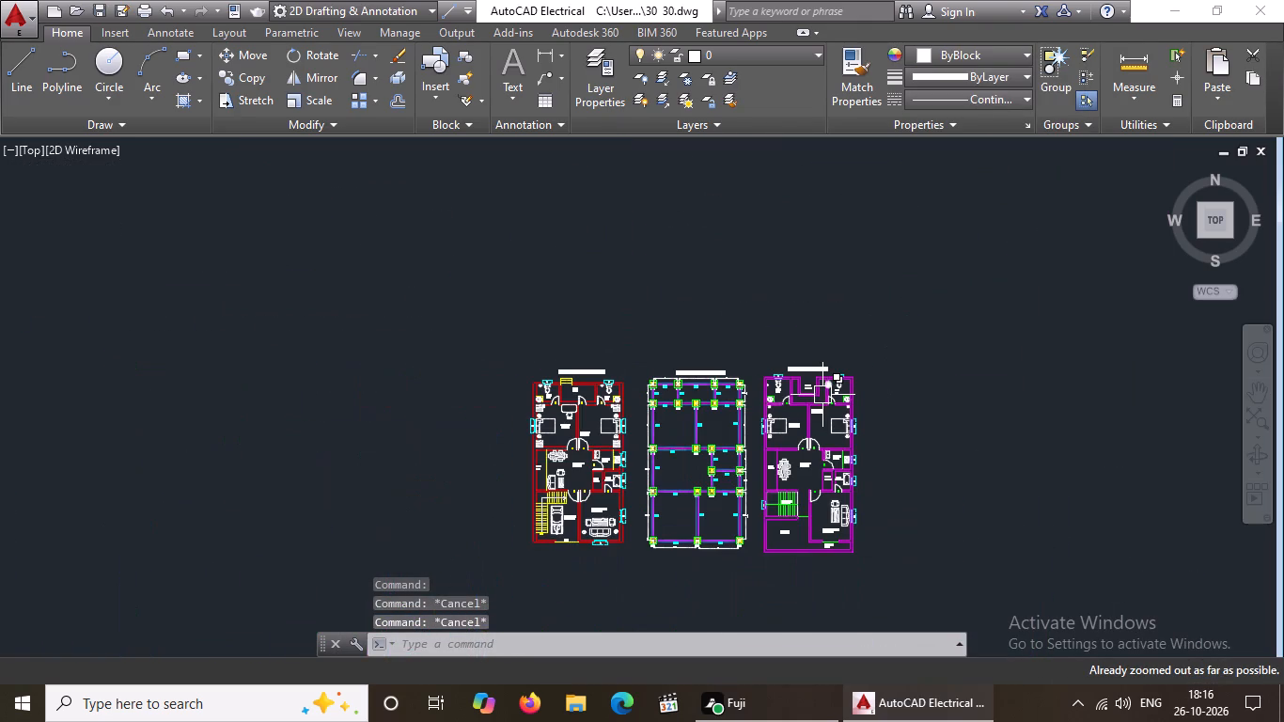
scroll(663, 411, "up", 1)
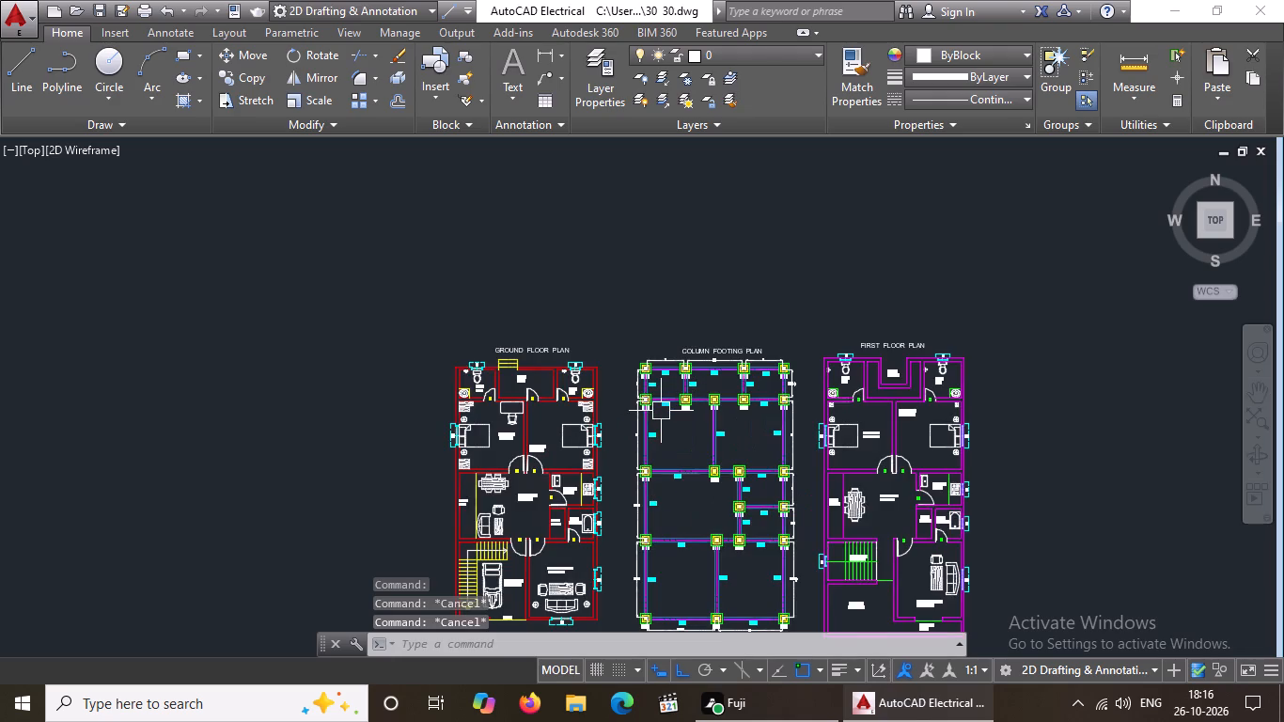
scroll(660, 409, "up", 2)
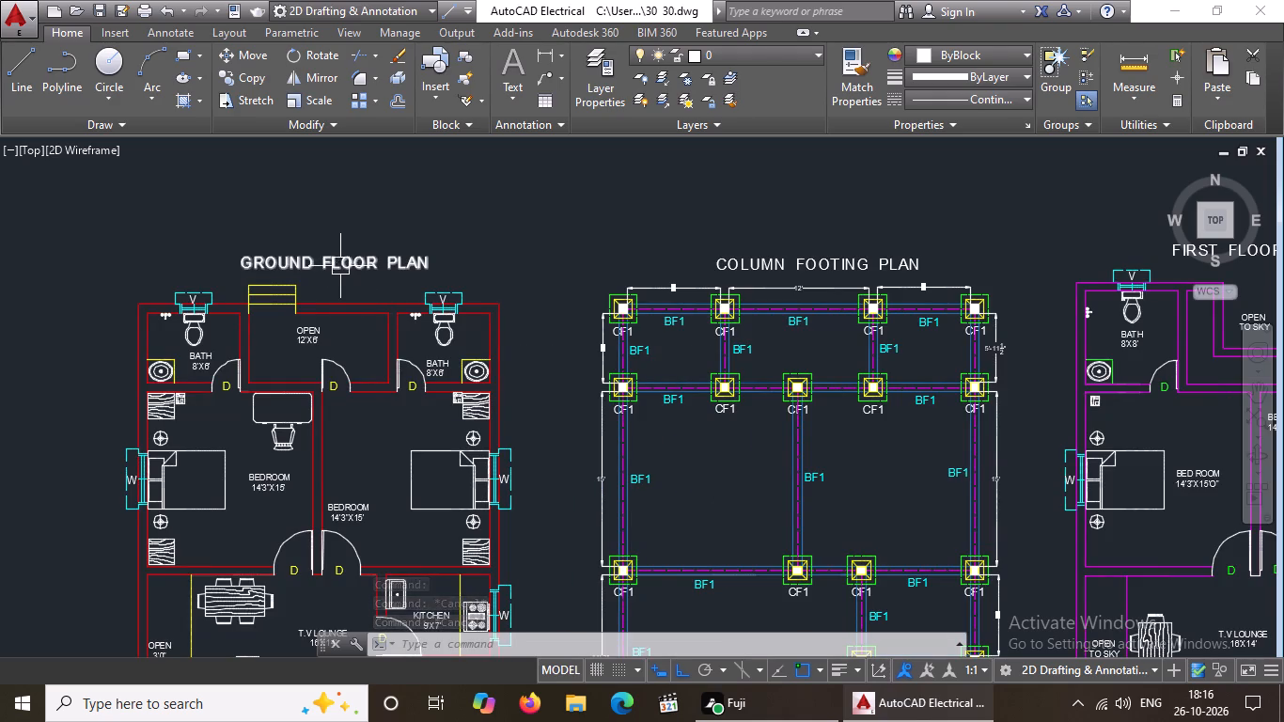
left_click(340, 266)
left_click(917, 47)
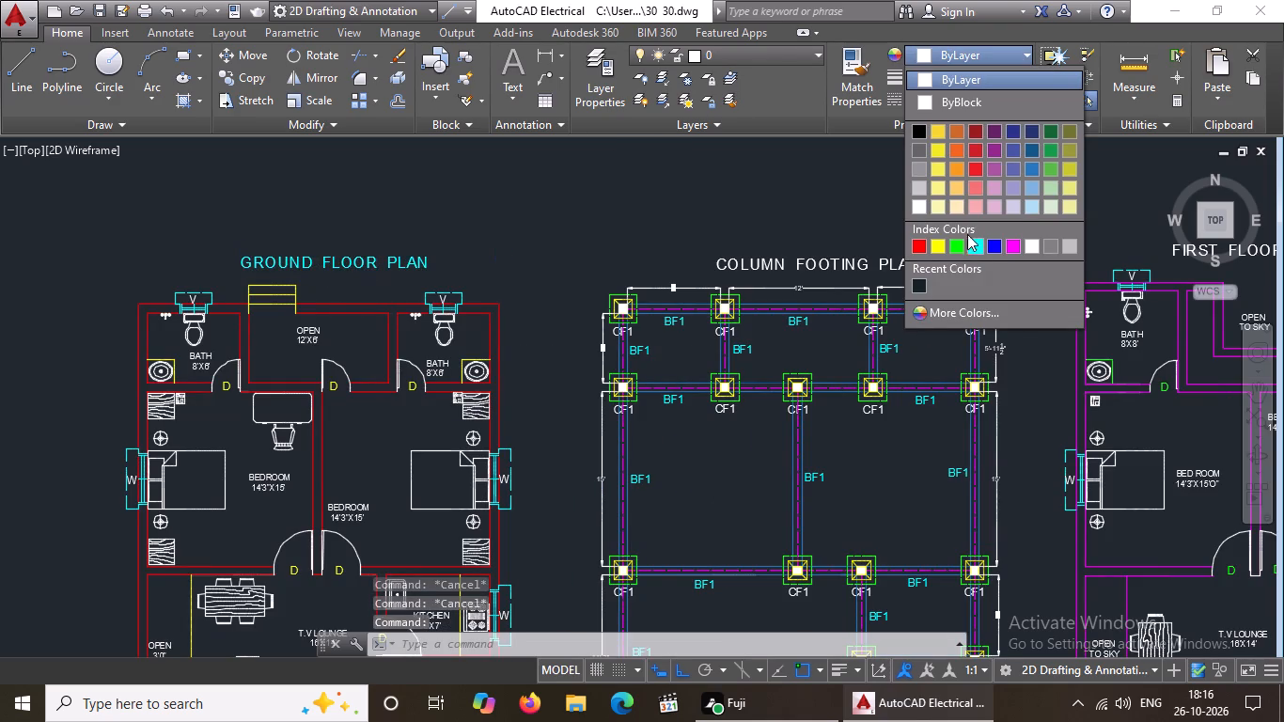
left_click(954, 242)
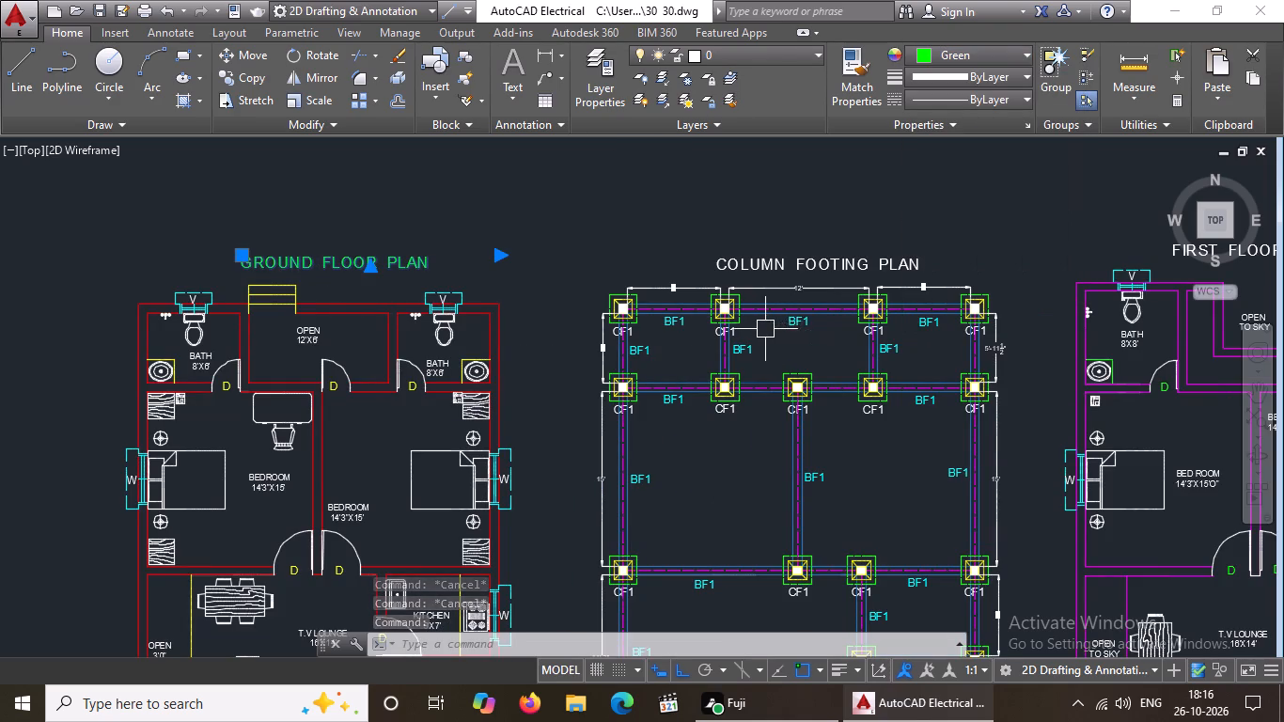
scroll(756, 316, "down", 3)
key("Escape")
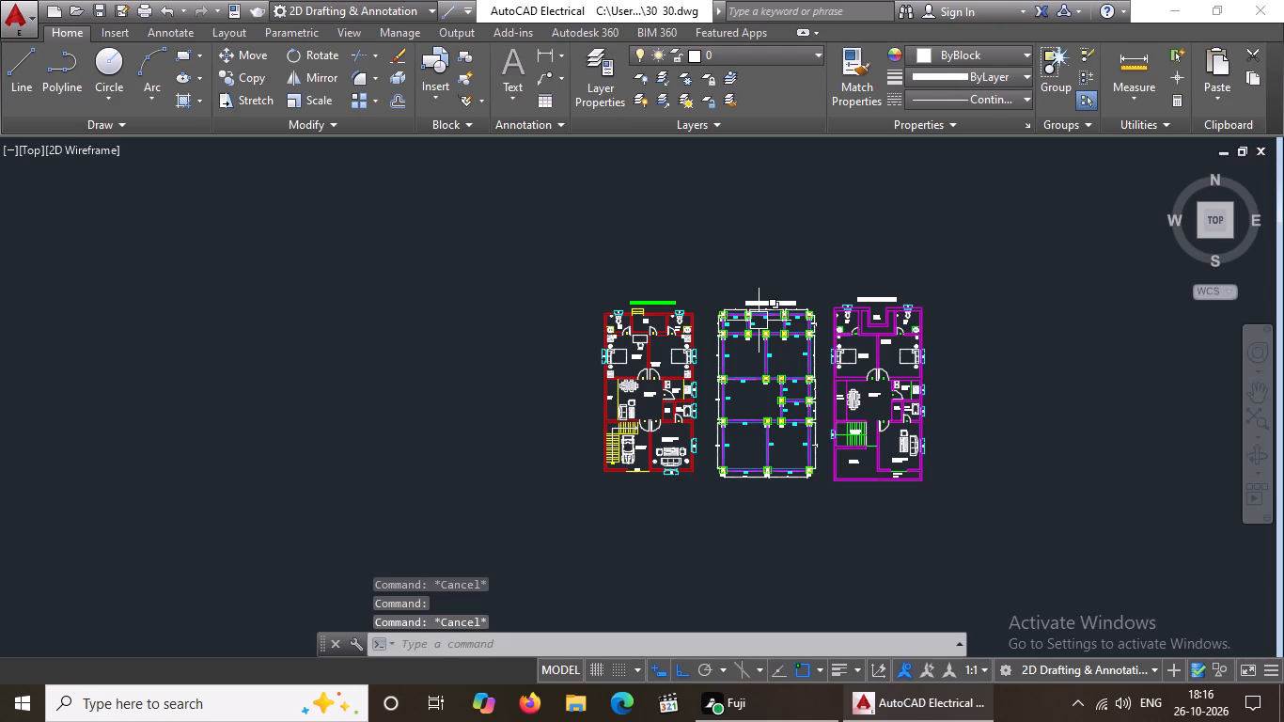
Set the colour of the COLUMN FOOTING PLAN title text to magenta, then deselect it.
scroll(759, 321, "up", 3)
left_click(788, 248)
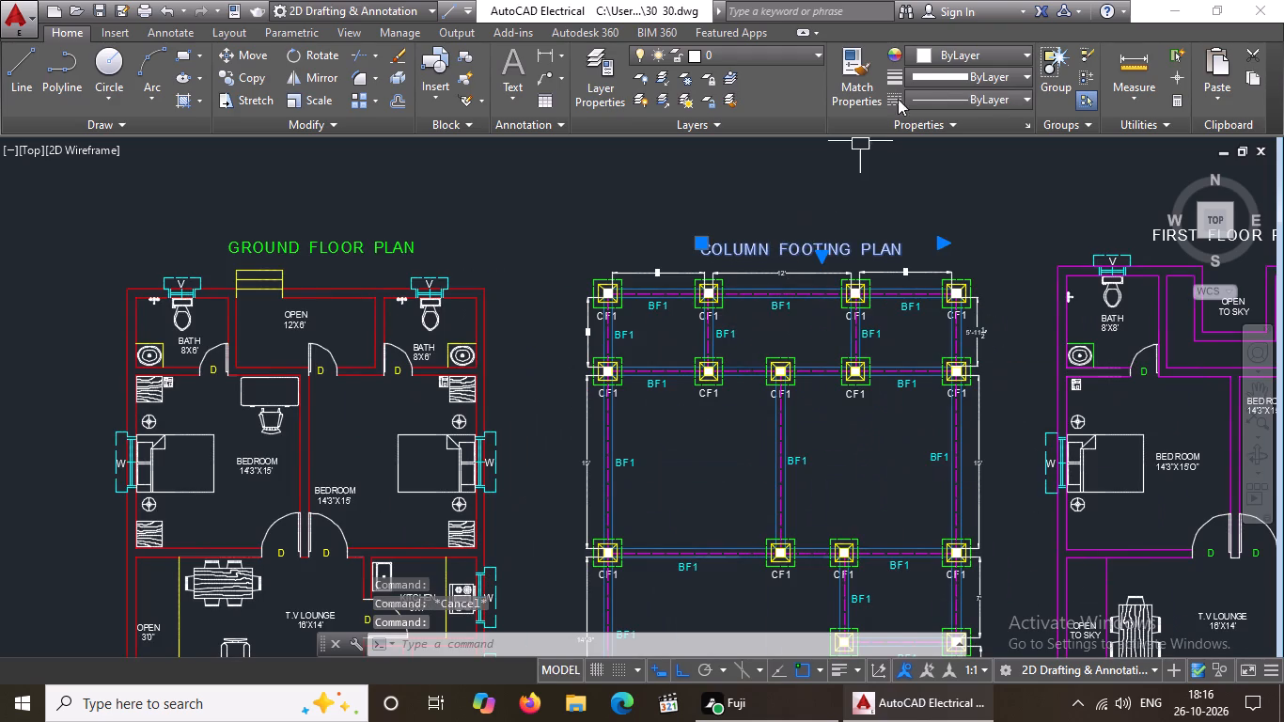
left_click(1015, 53)
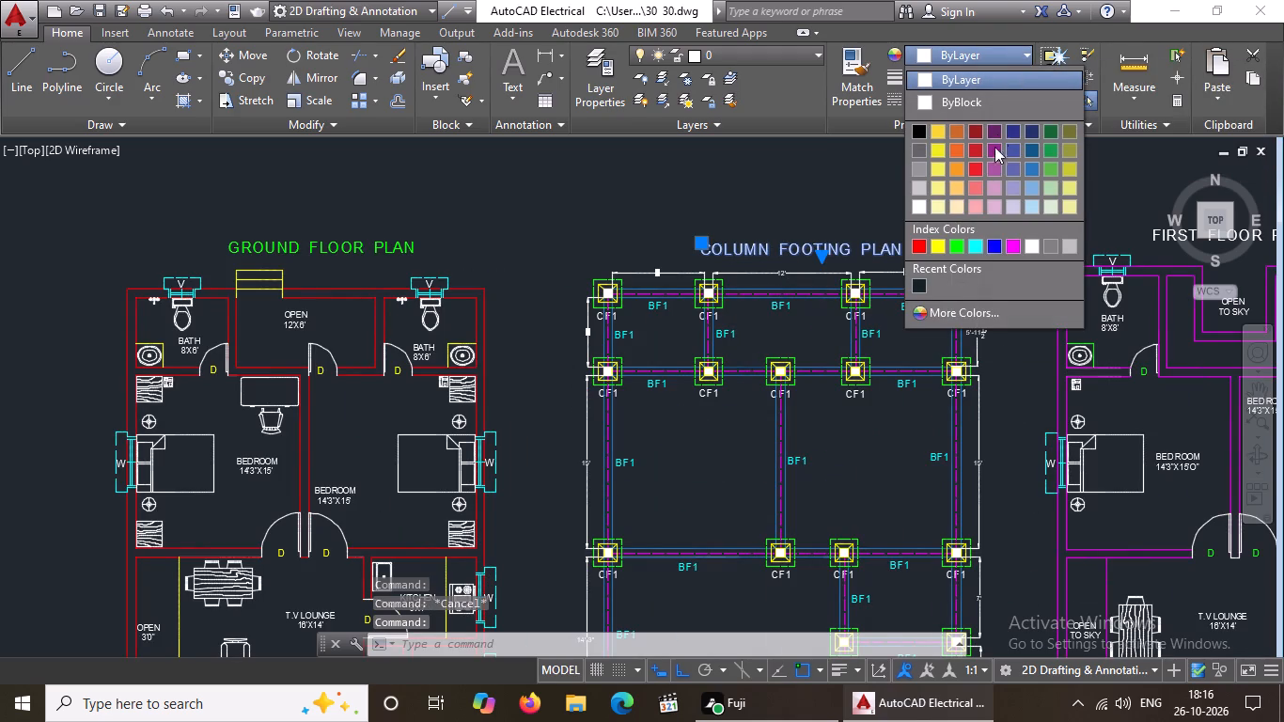
left_click(1010, 240)
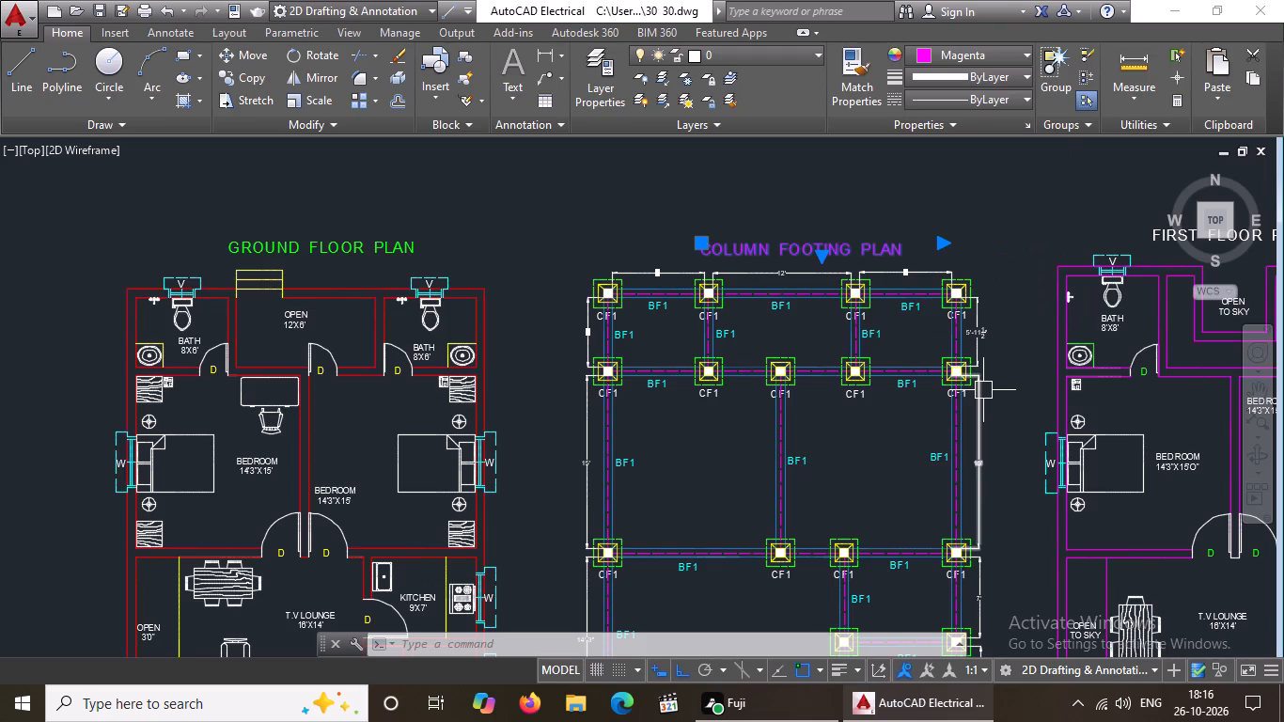
key("Escape")
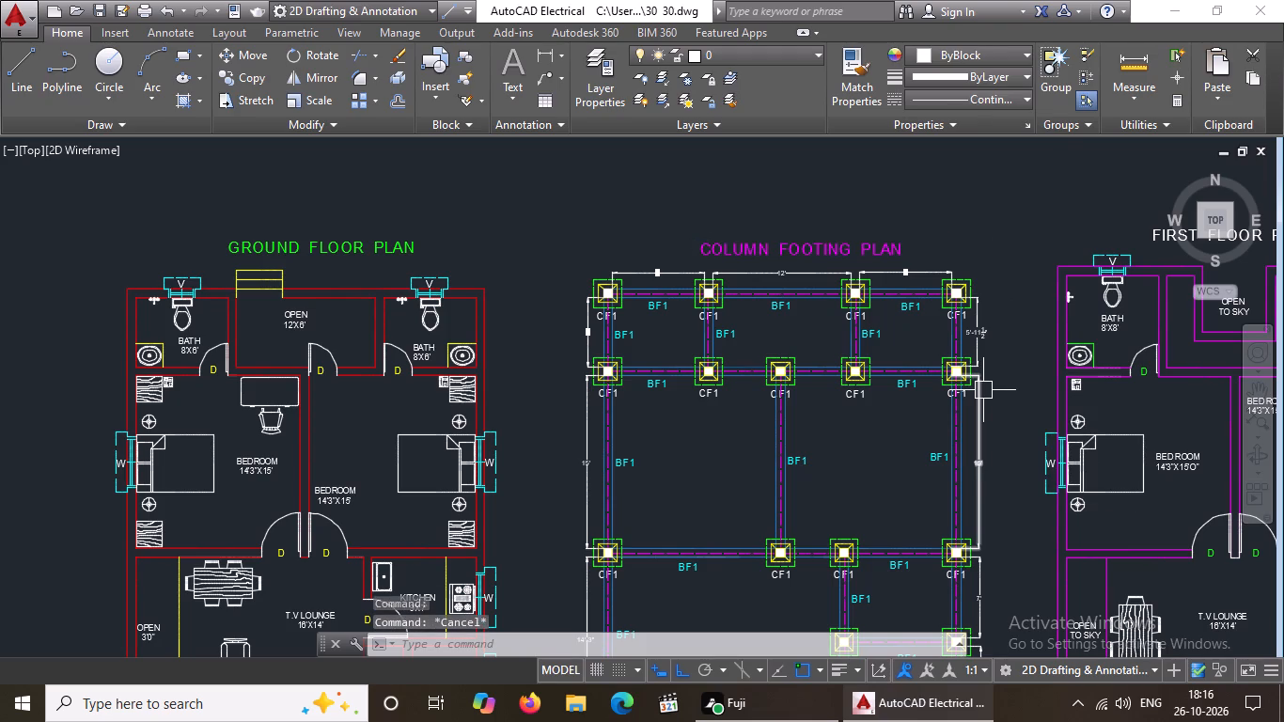
Set the colour of the FIRST FLOOR PLAN title text to red, then deselect it.
scroll(787, 367, "down", 2)
scroll(962, 323, "up", 1)
left_click(962, 311)
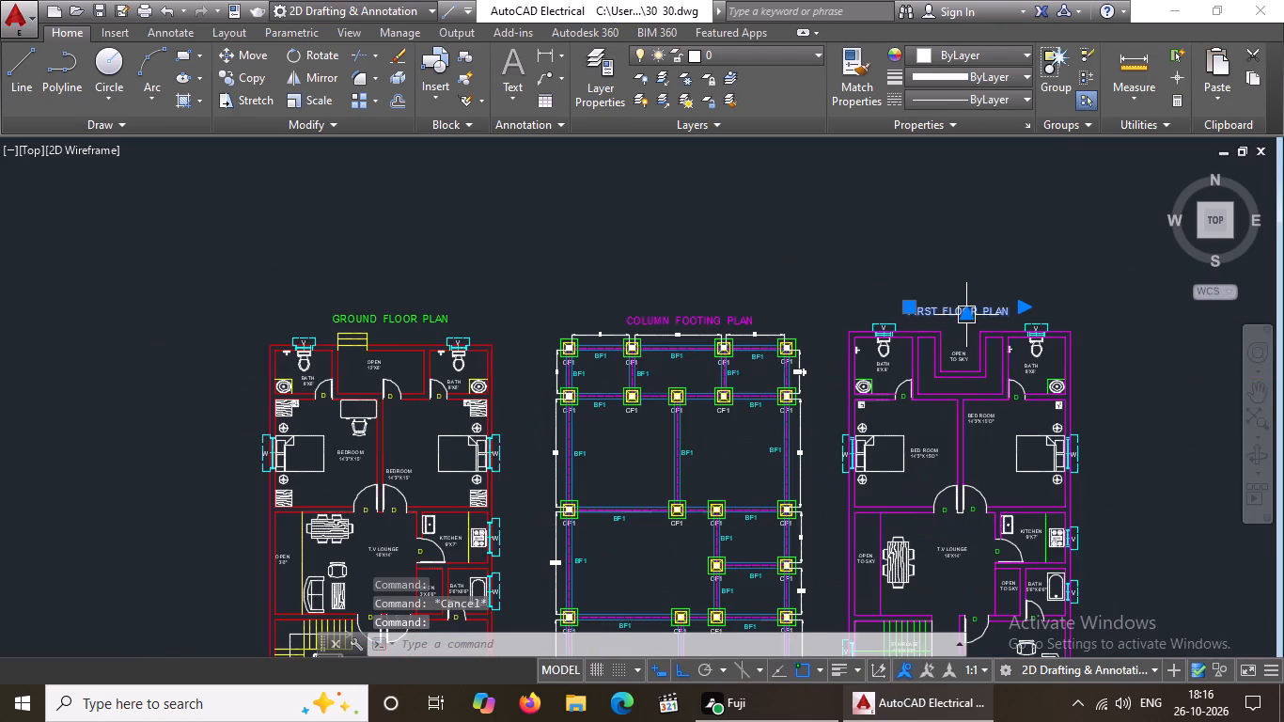
left_click(970, 52)
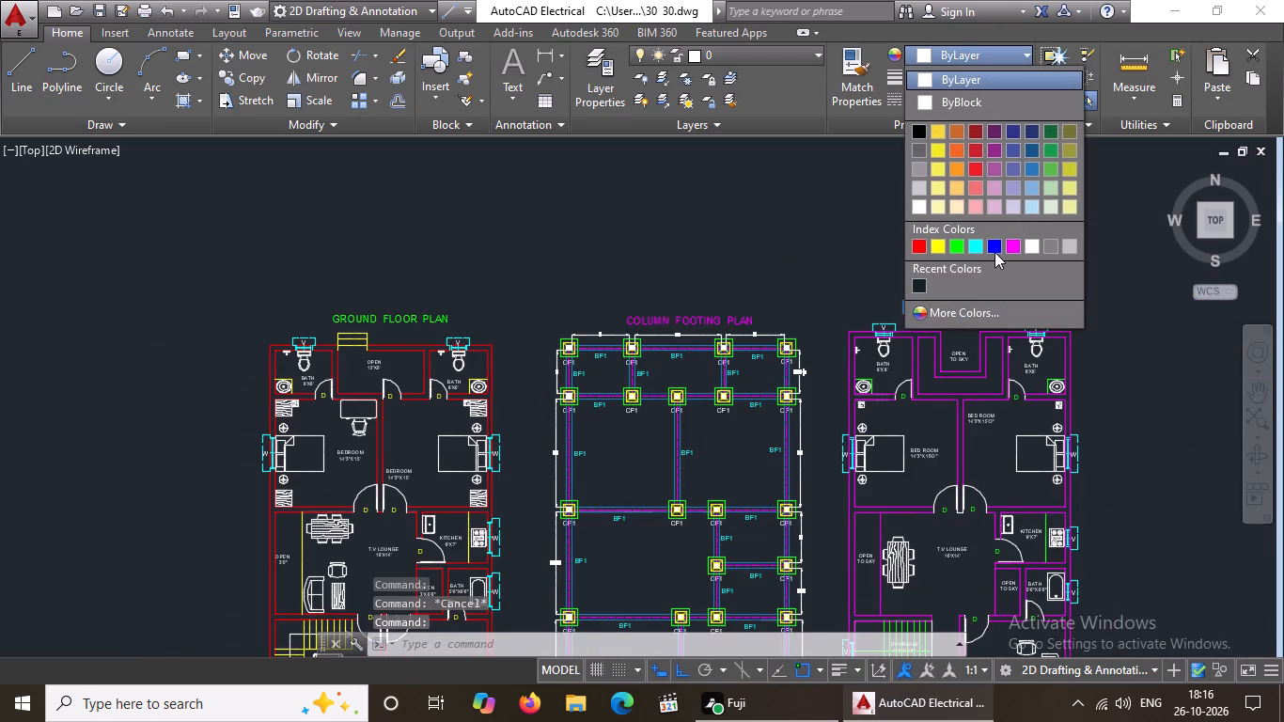
left_click(915, 240)
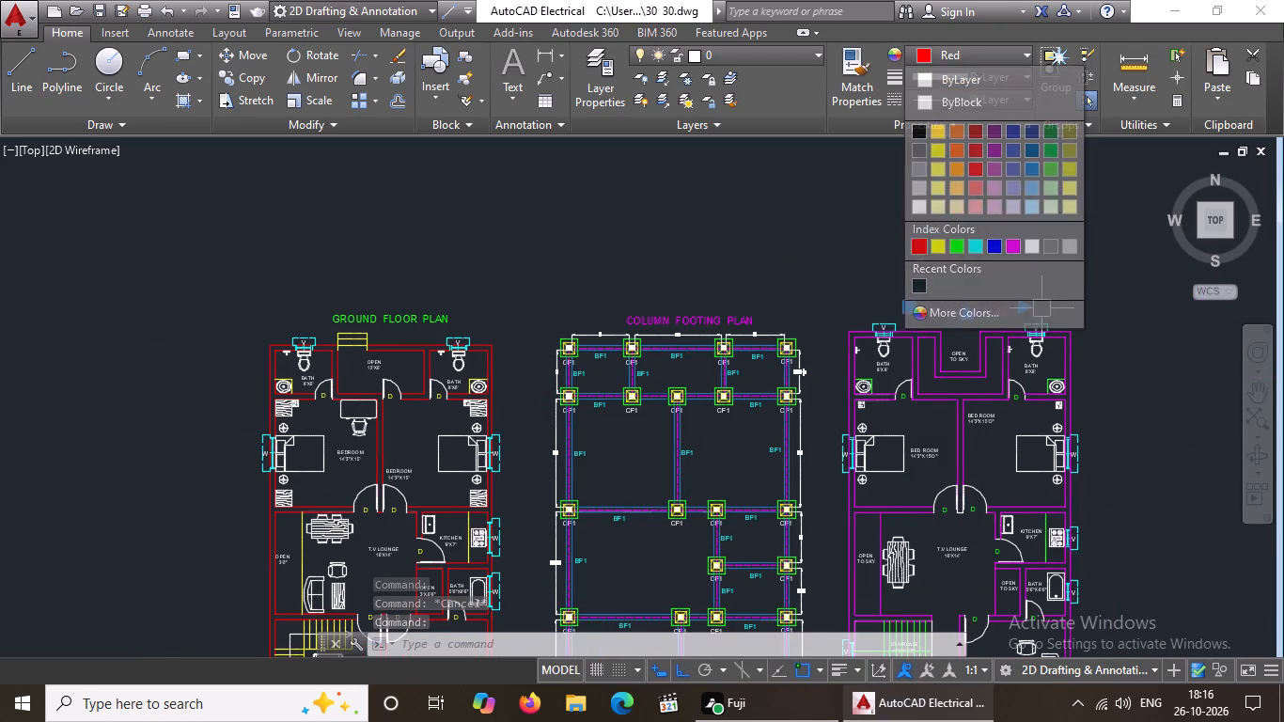
key("Escape")
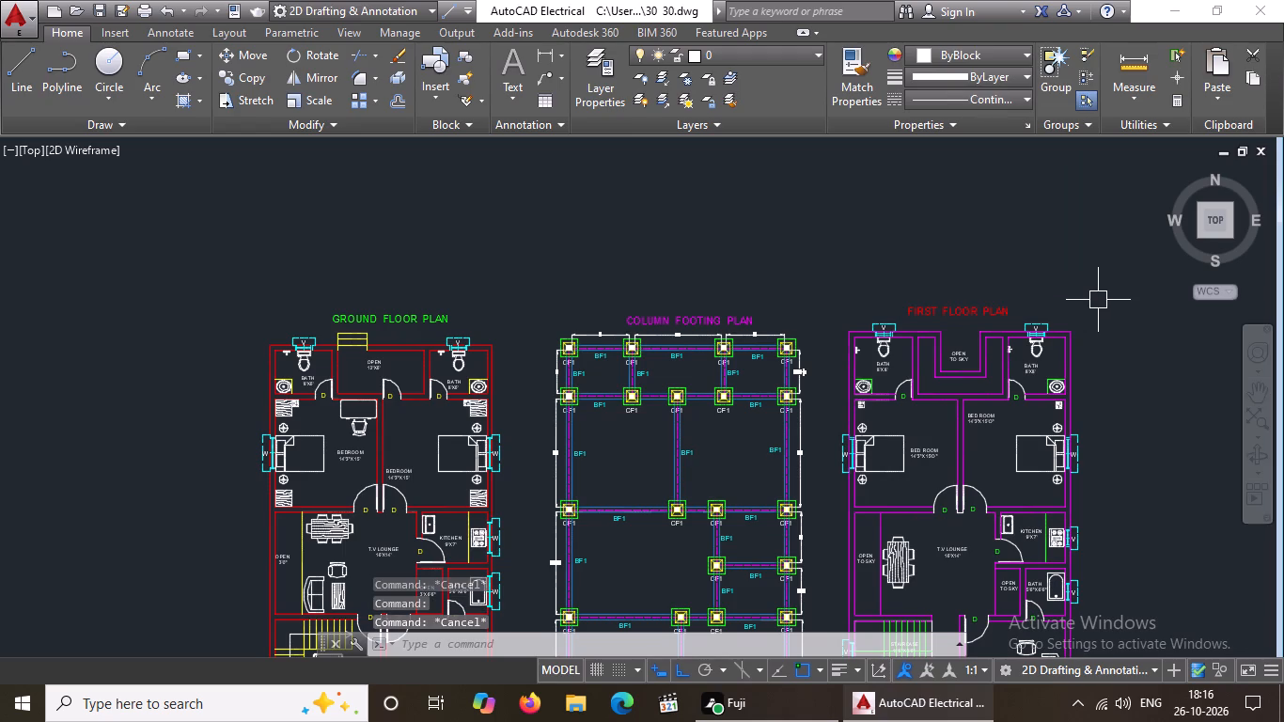
Modify the Standard dimension style so its dimension lines are yellow and its extension lines are red.
scroll(318, 346, "down", 2)
scroll(369, 447, "up", 2)
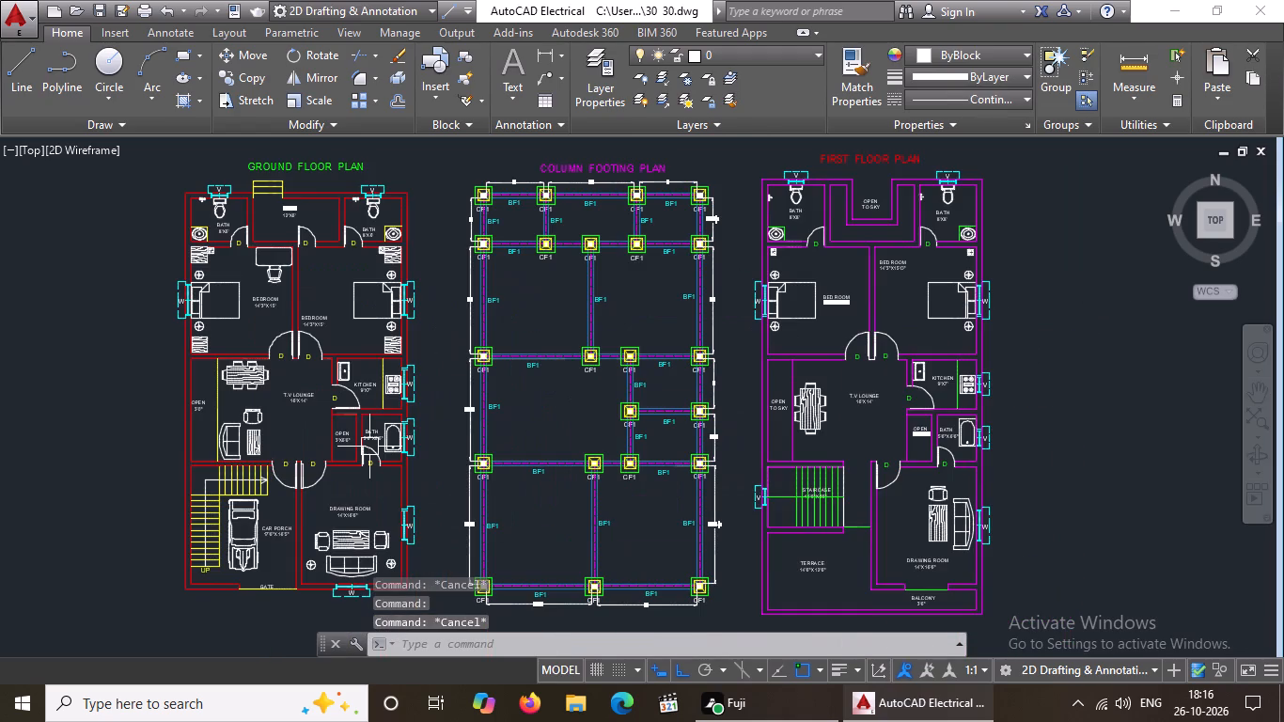
scroll(413, 430, "up", 1)
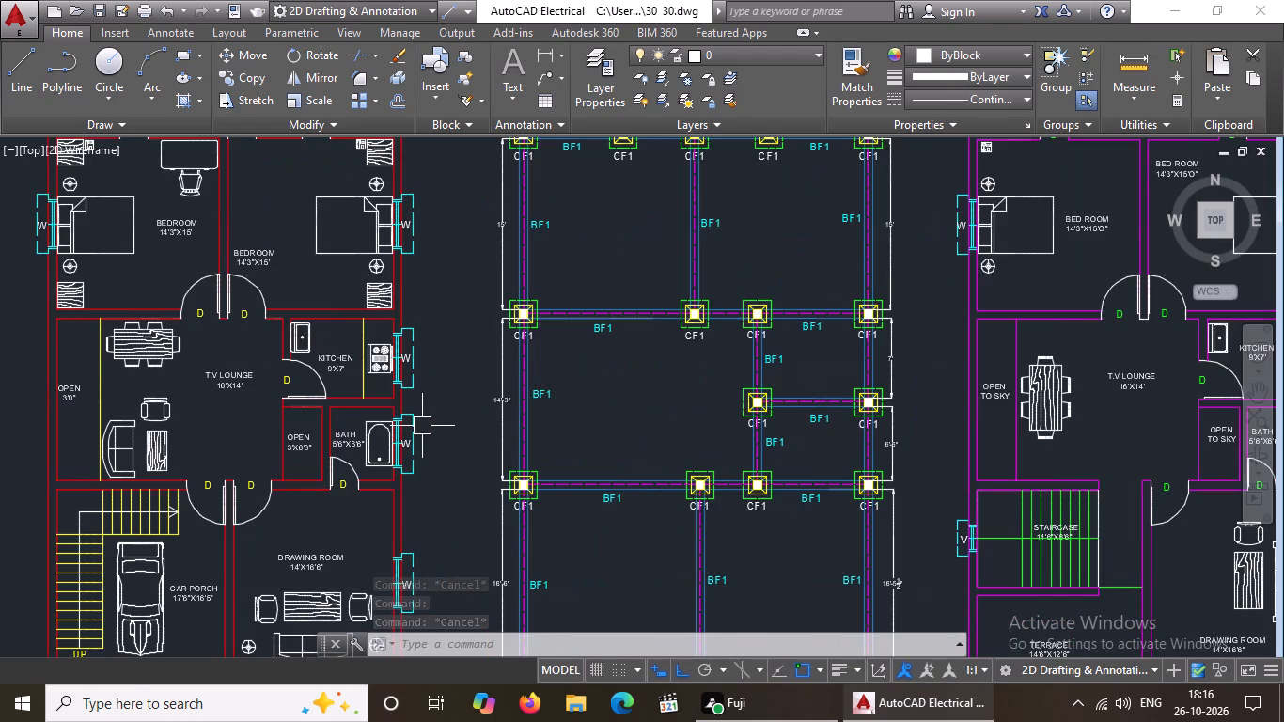
type("D")
key("space")
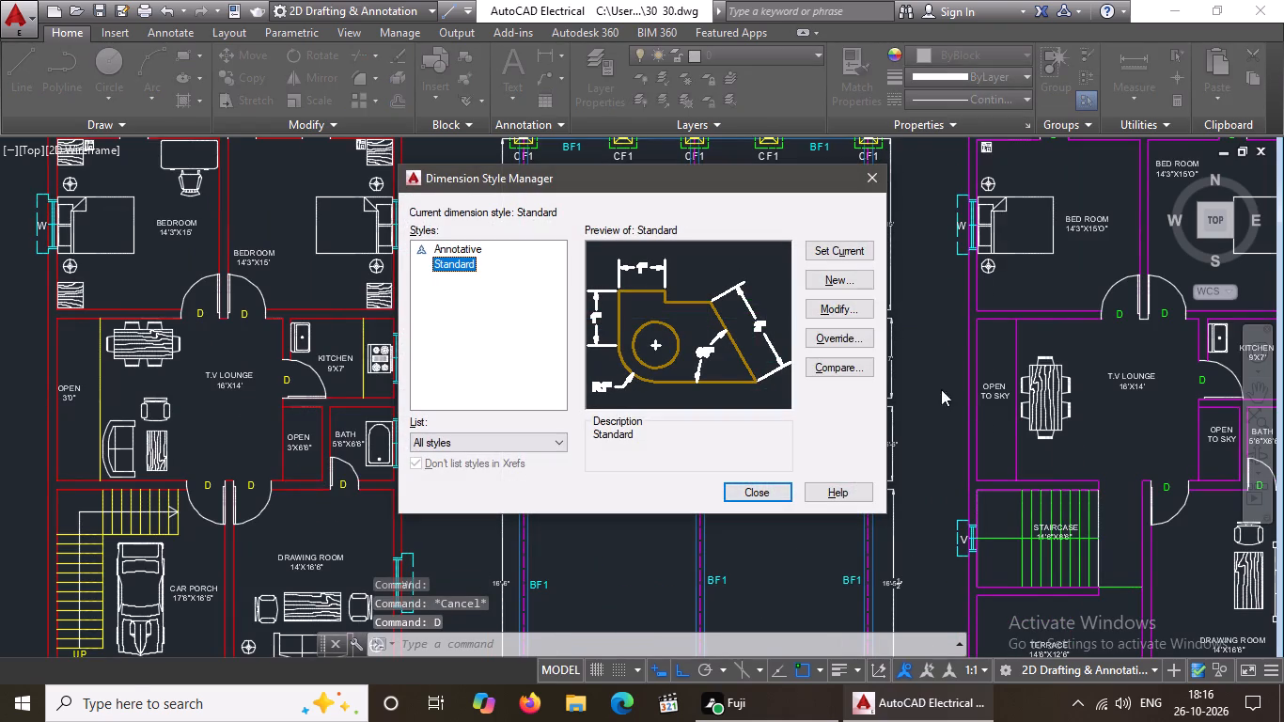
left_click(863, 308)
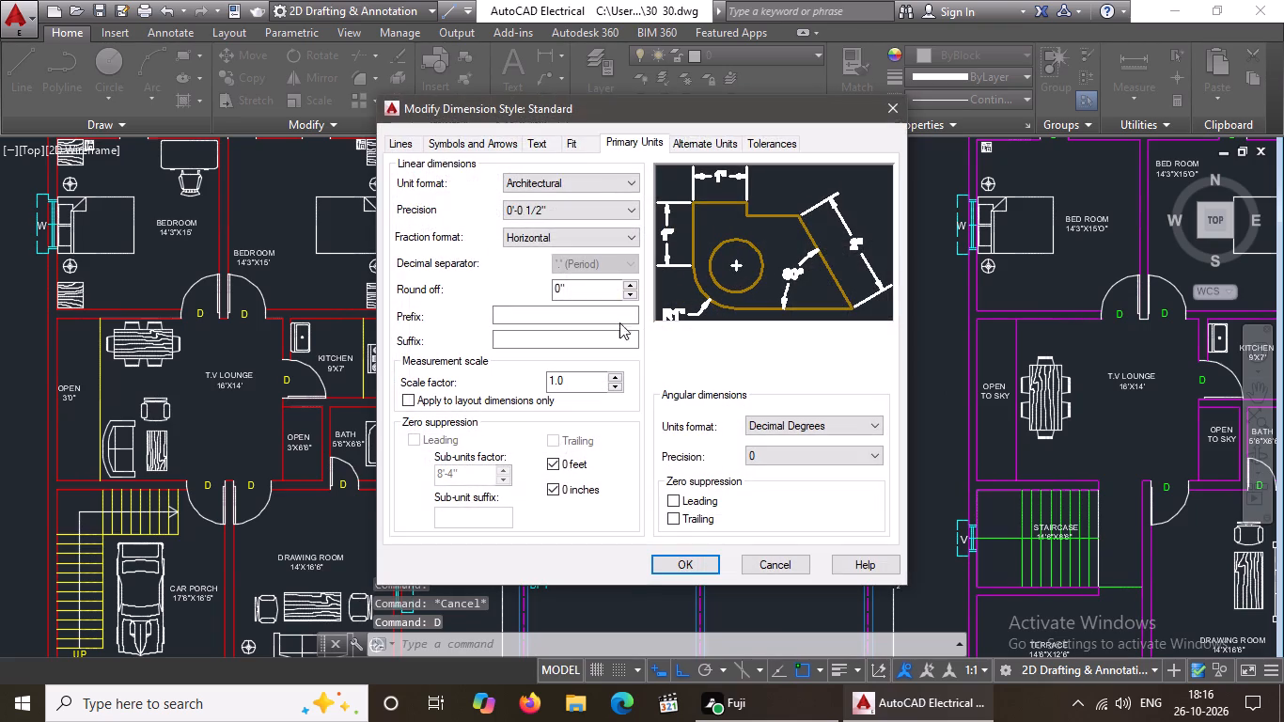
left_click(415, 137)
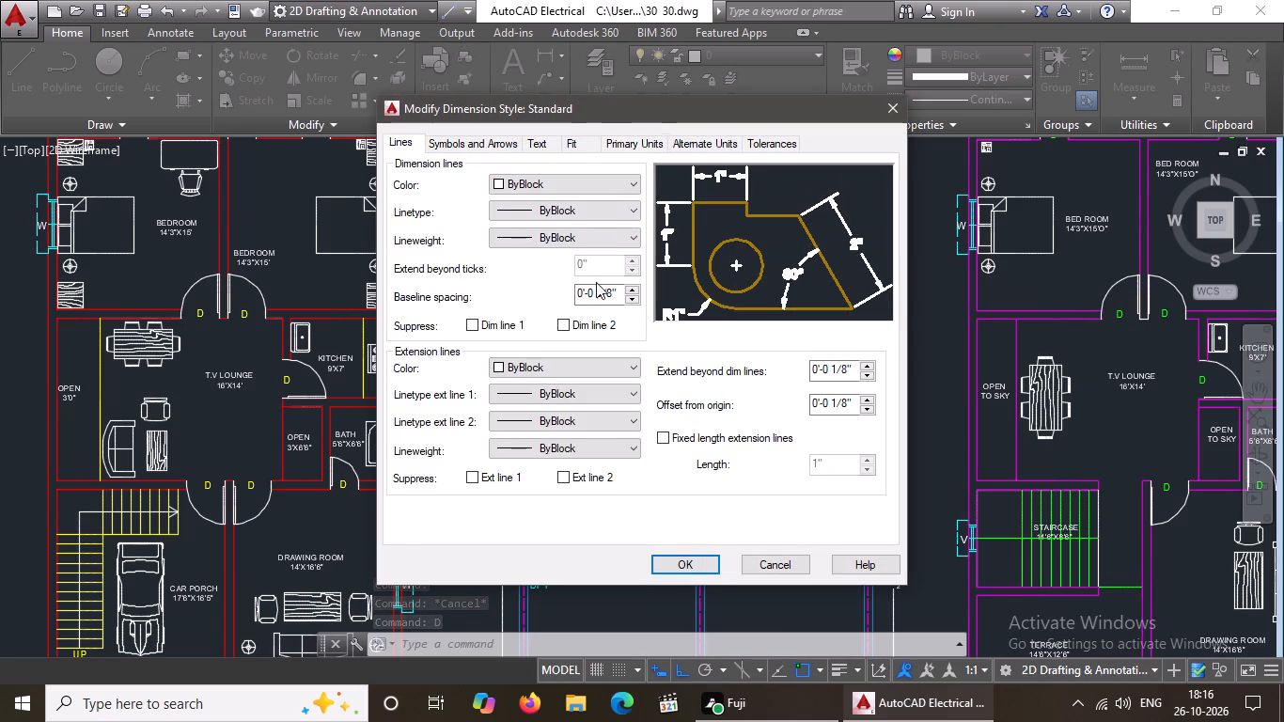
left_click(633, 178)
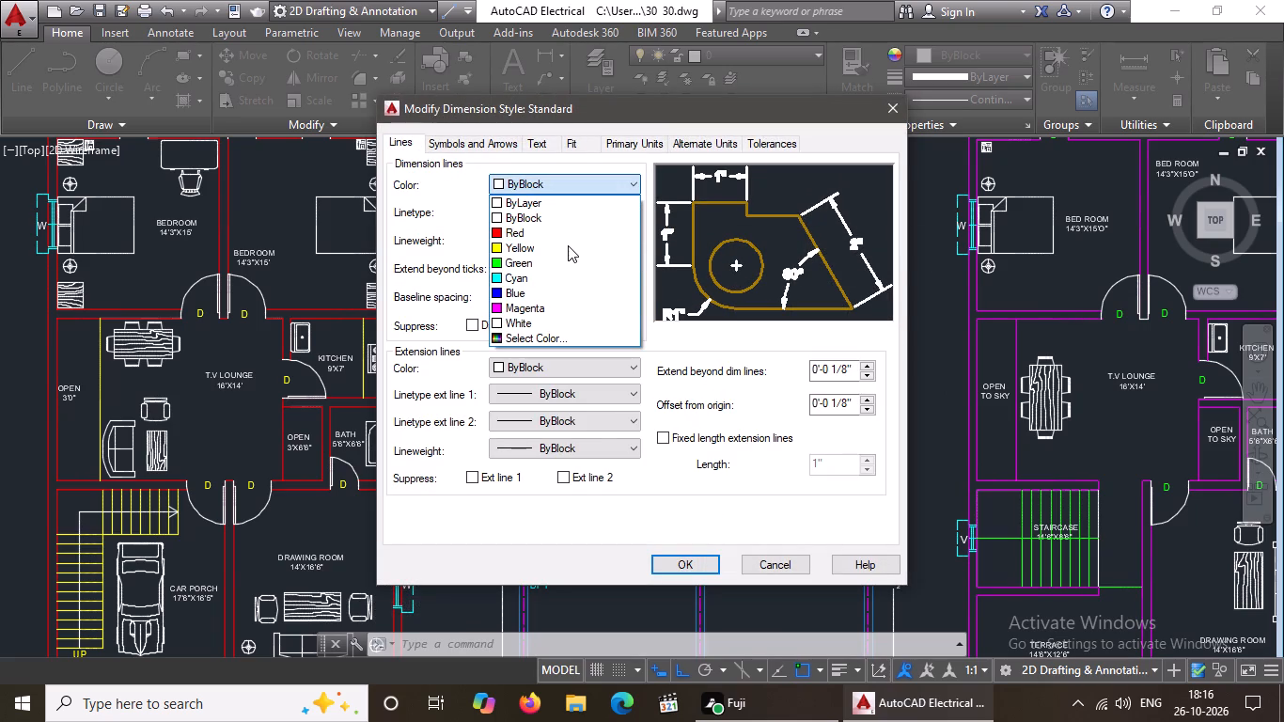
left_click(568, 245)
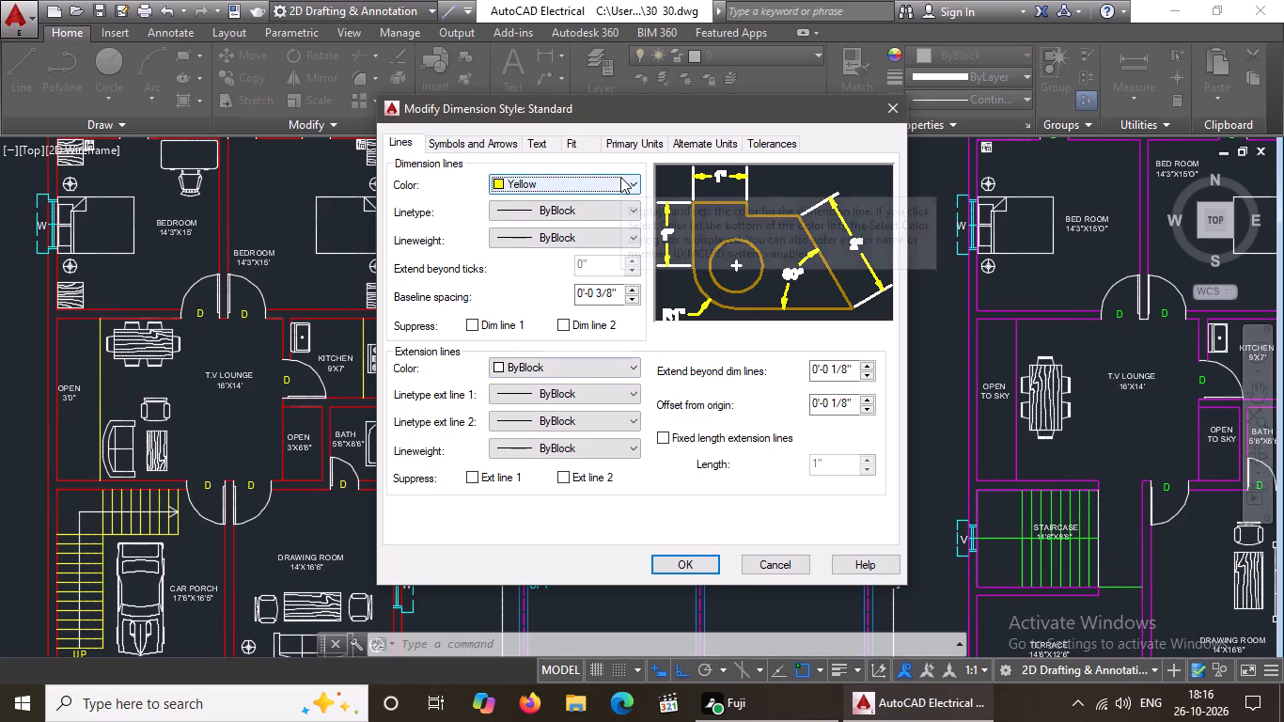
left_click(553, 368)
left_click(540, 415)
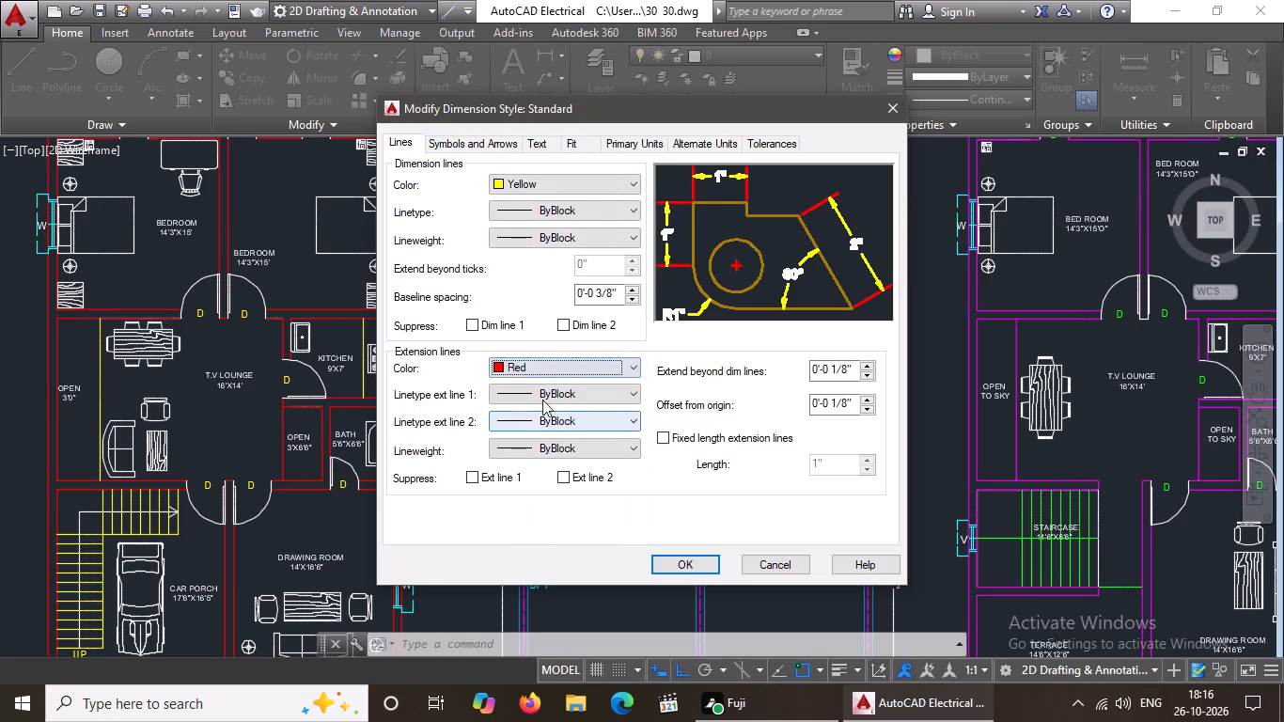
Set the Standard dimension style's text colour to magenta and its text fill colour to cyan.
left_click(506, 141)
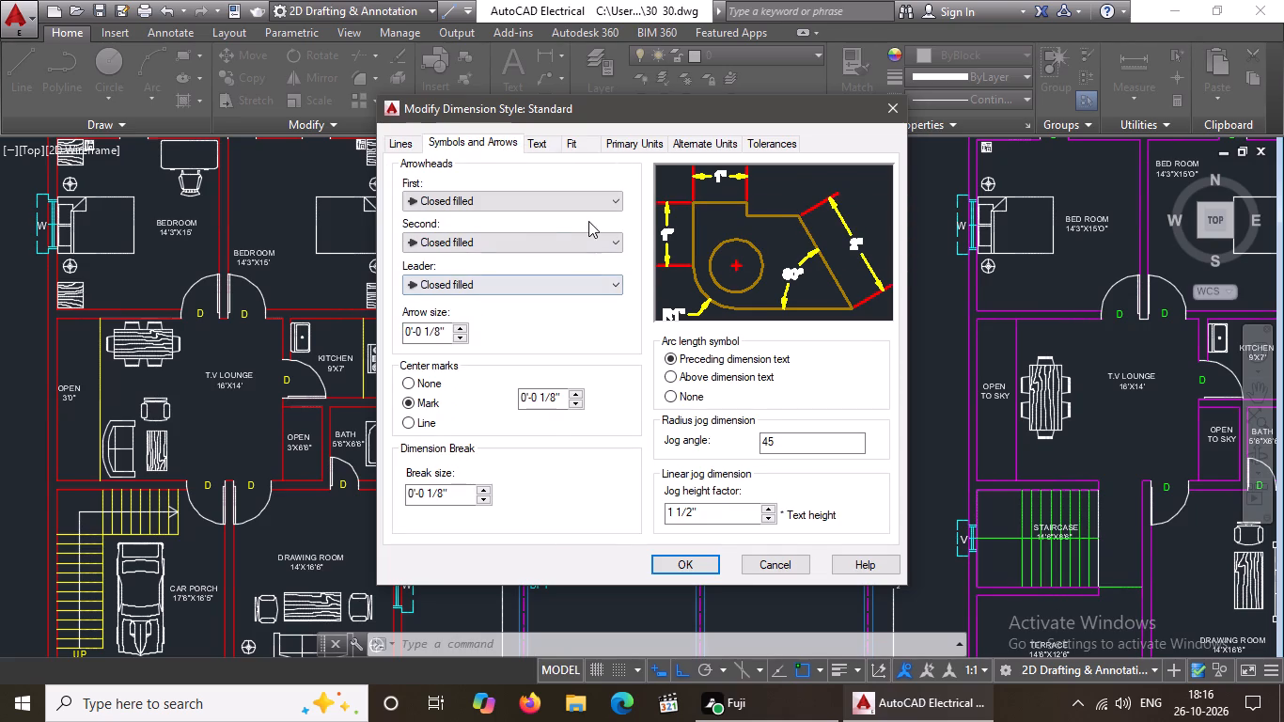
left_click(543, 141)
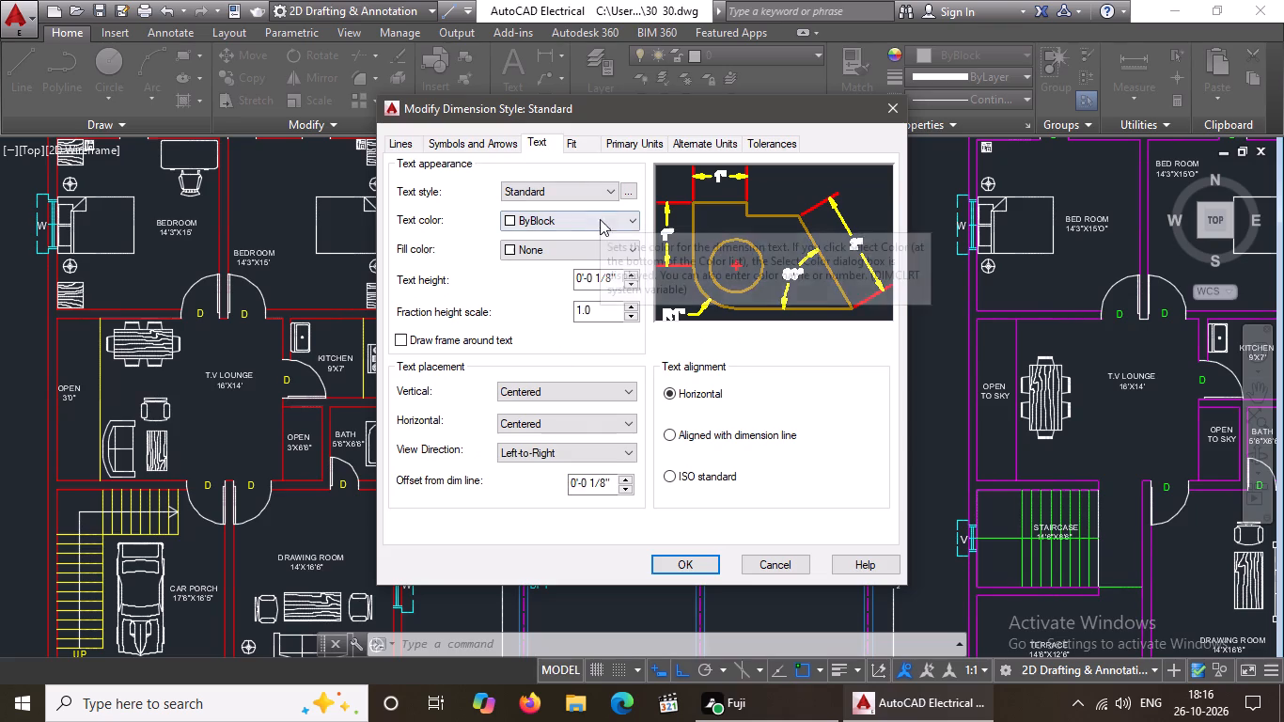
left_click(608, 219)
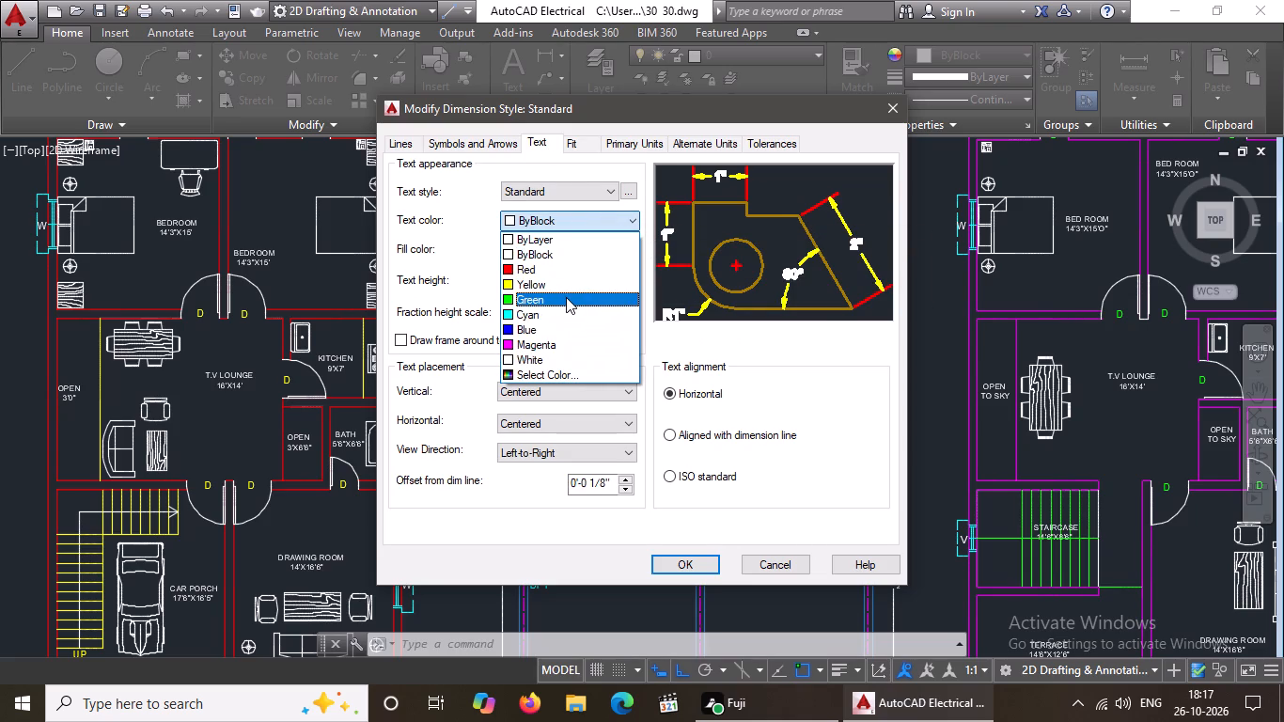
left_click(566, 297)
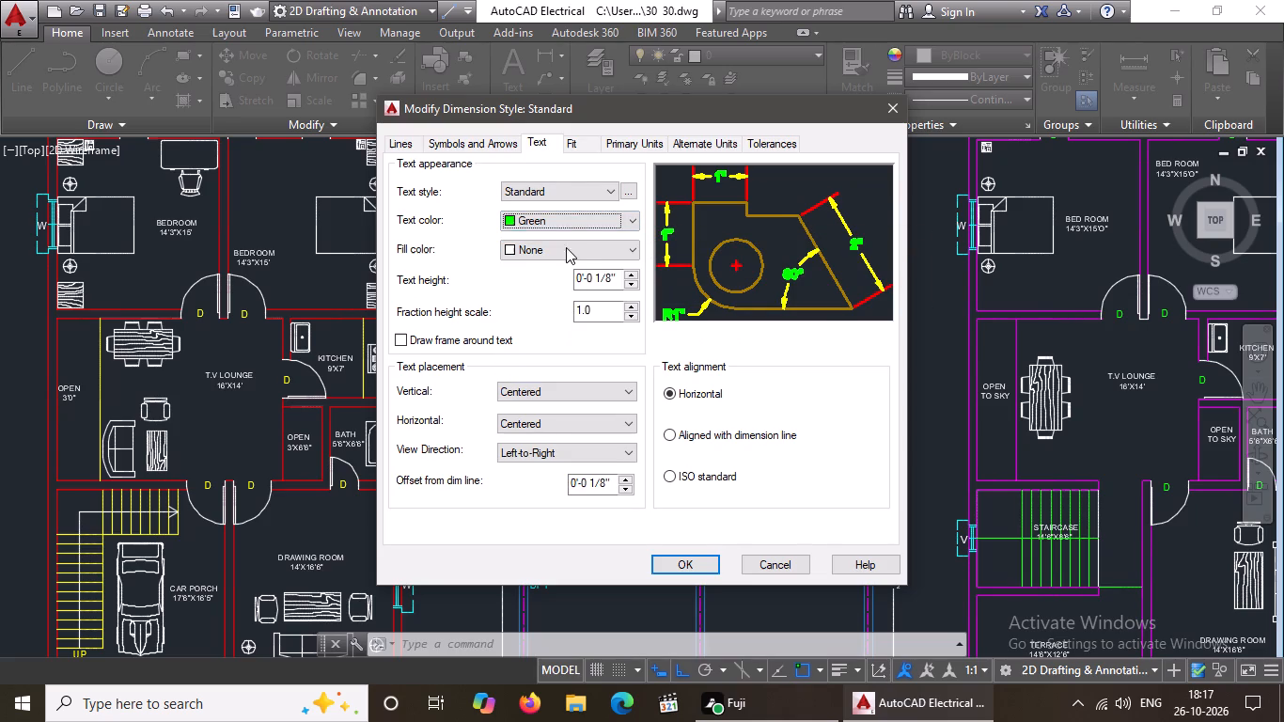
left_click(592, 257)
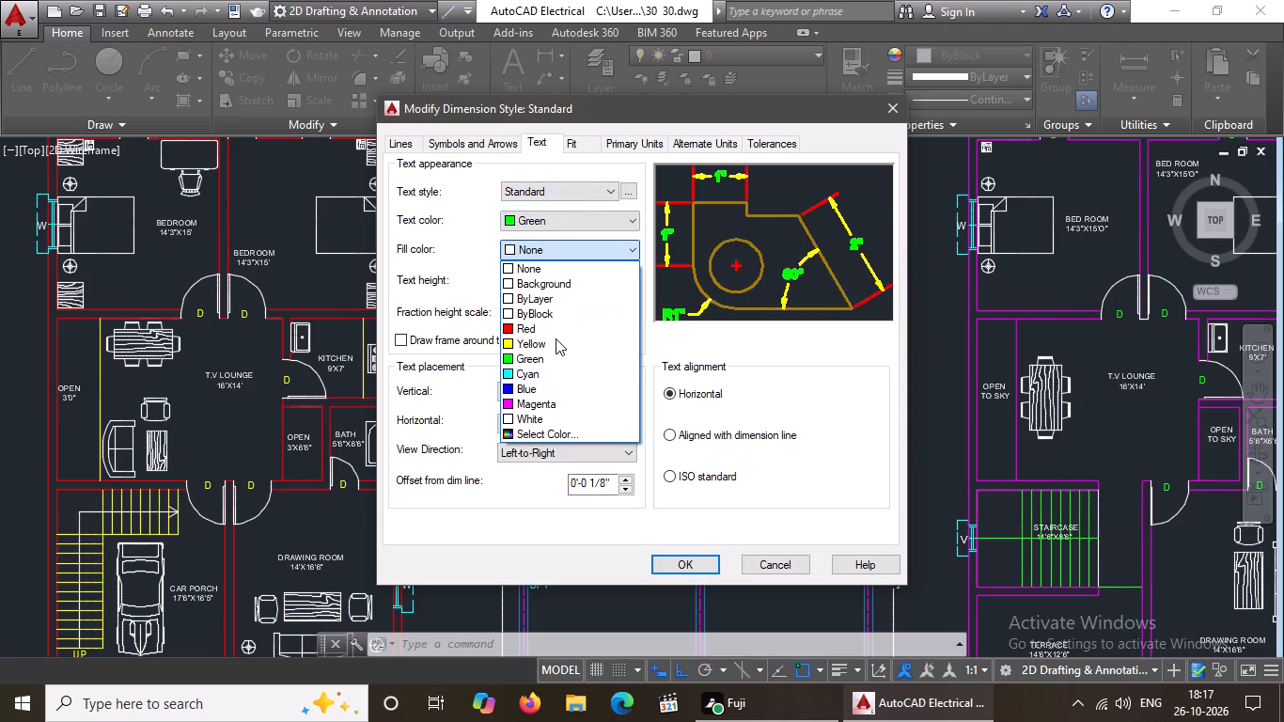
left_click(556, 338)
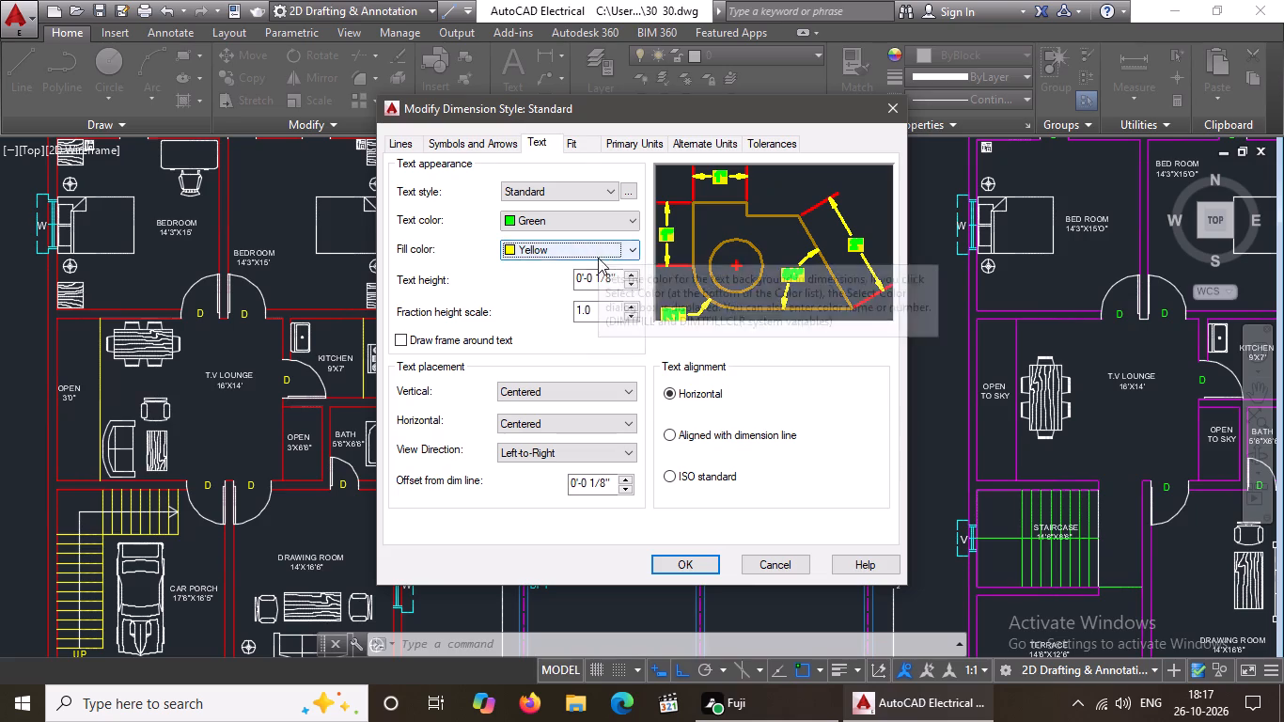
left_click(602, 248)
left_click(539, 375)
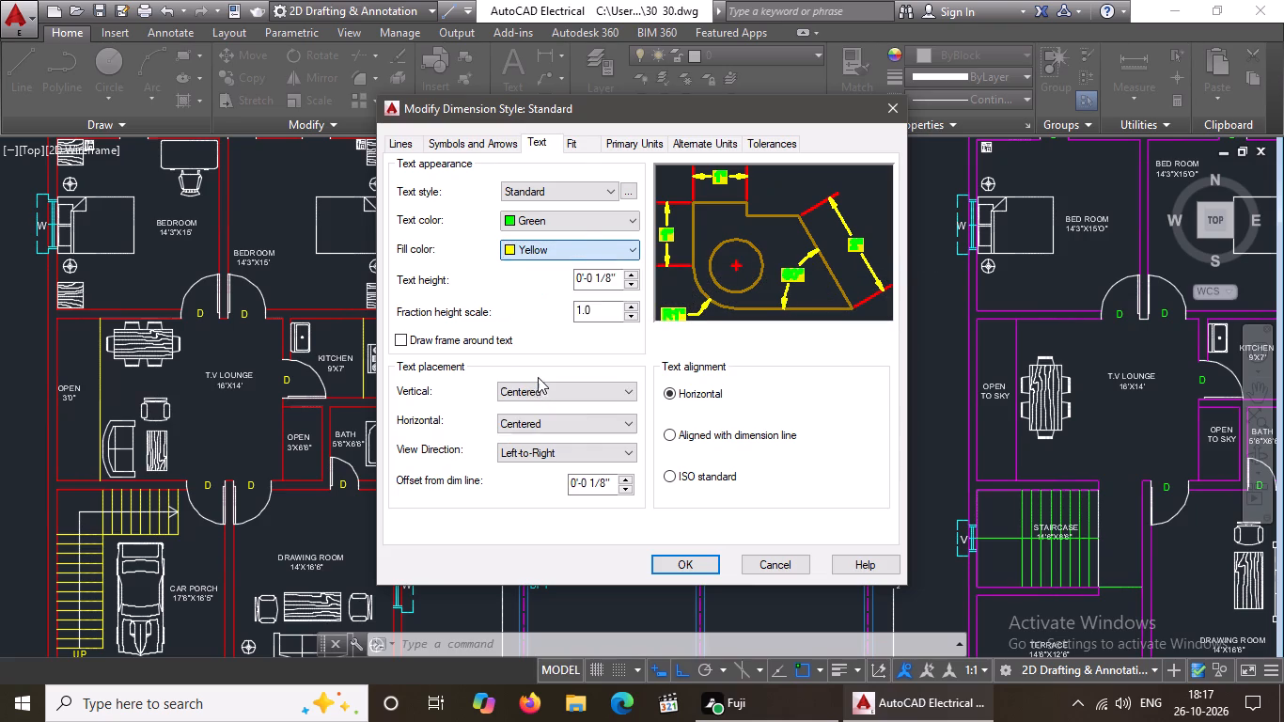
left_click(631, 245)
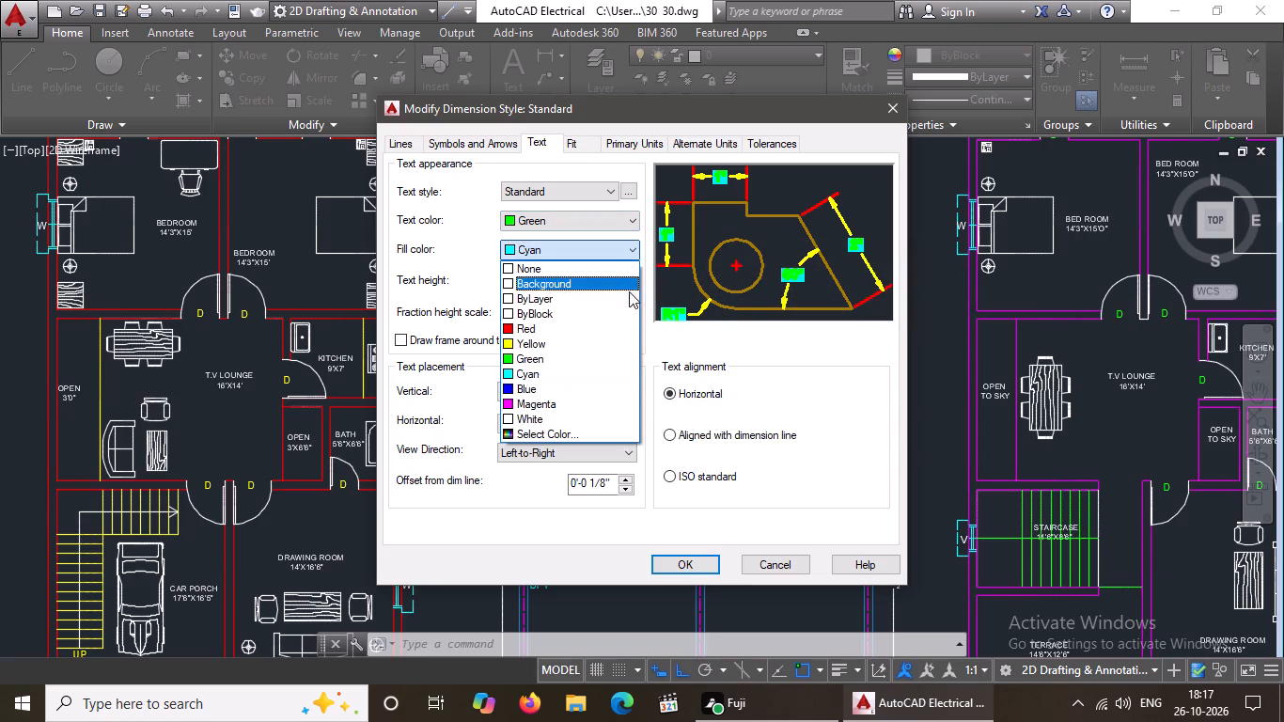
left_click(579, 218)
left_click(614, 220)
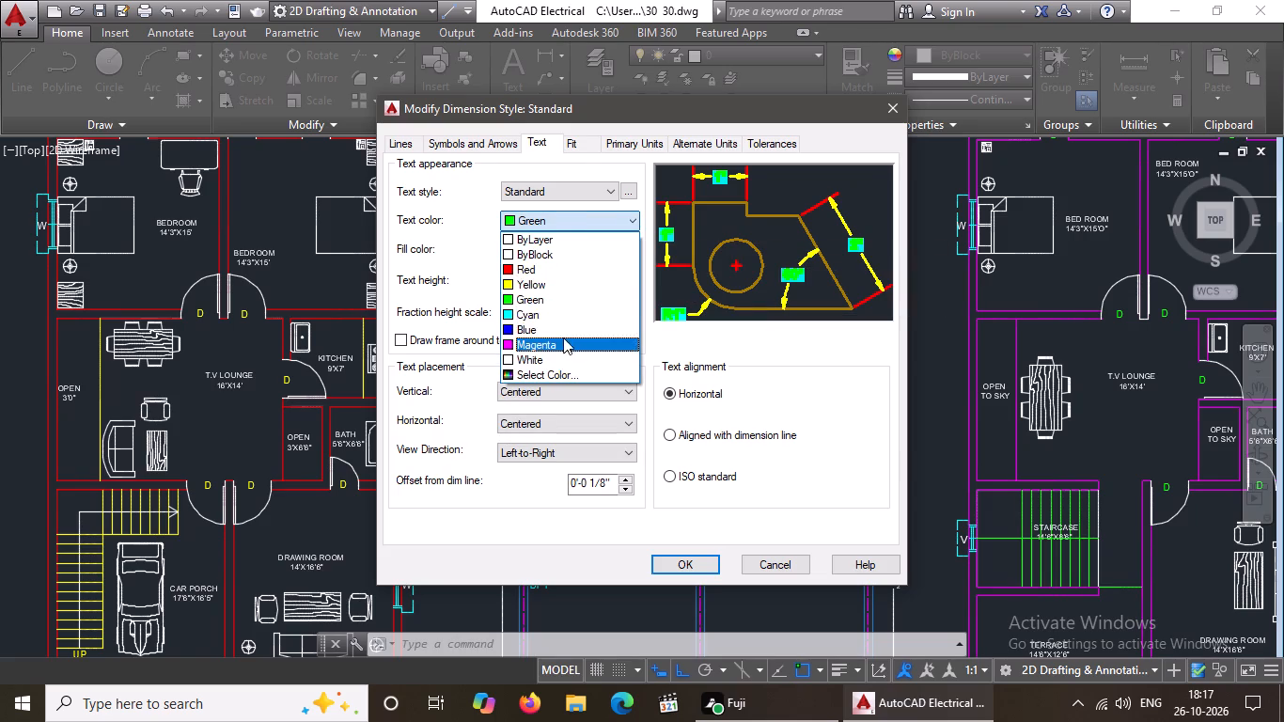
left_click(563, 337)
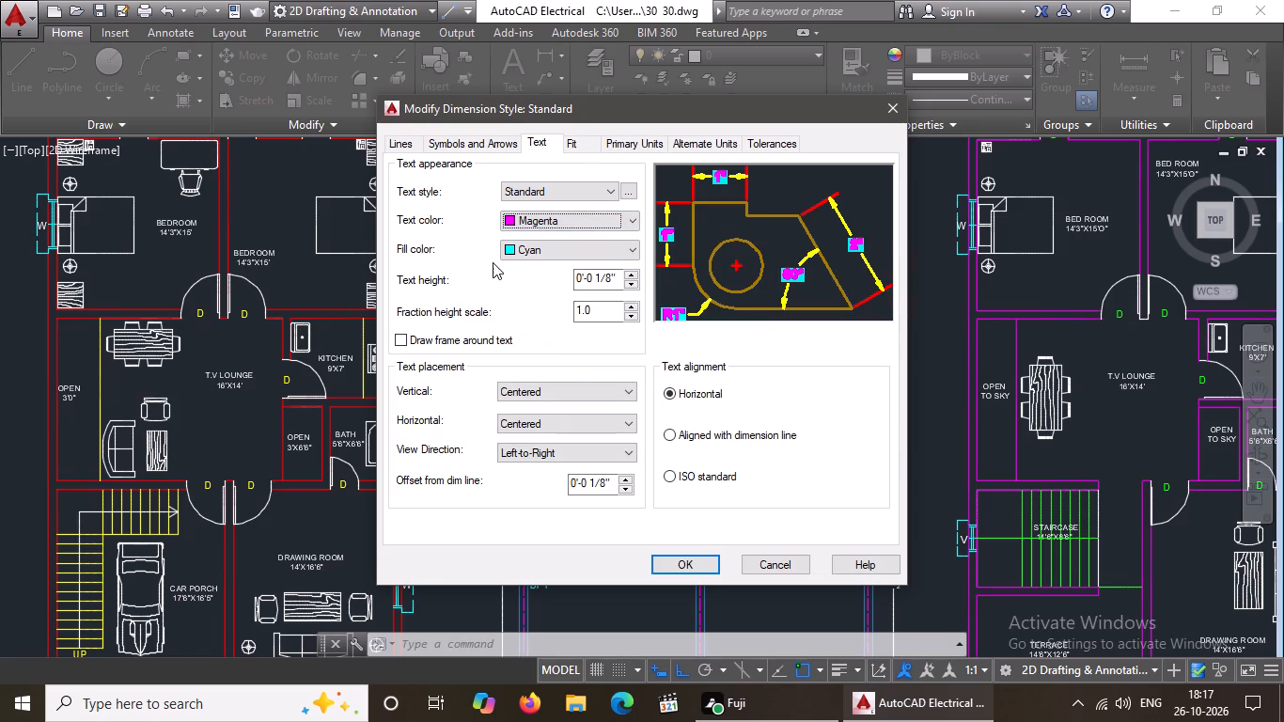
Change the Standard dimension style's extension lines to green, then apply the style and close the Dimension Style Manager.
left_click(397, 136)
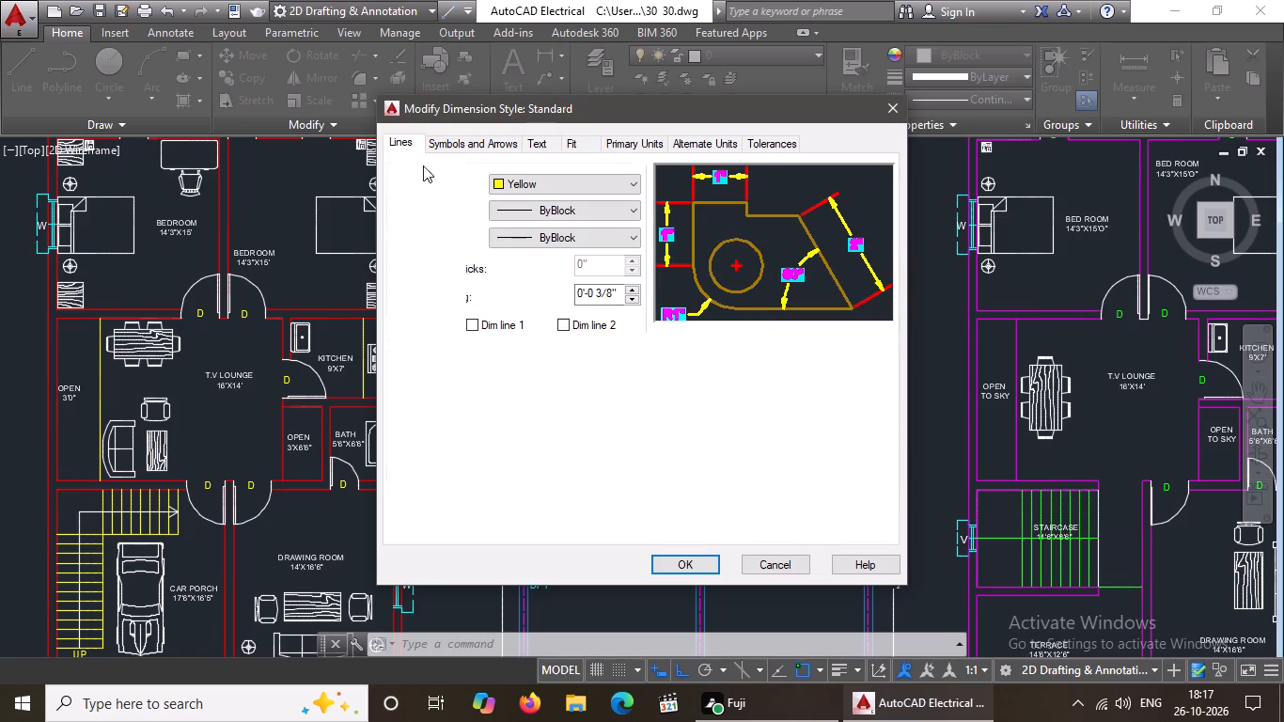
left_click(566, 359)
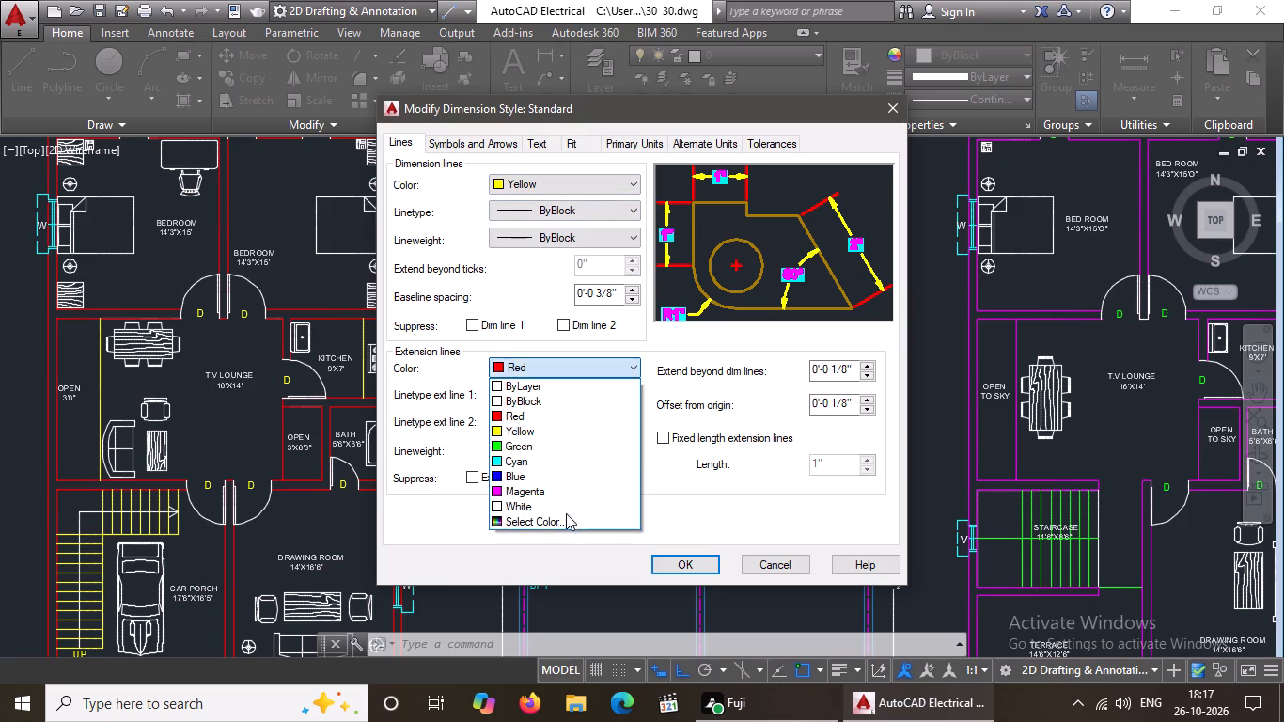
left_click(552, 451)
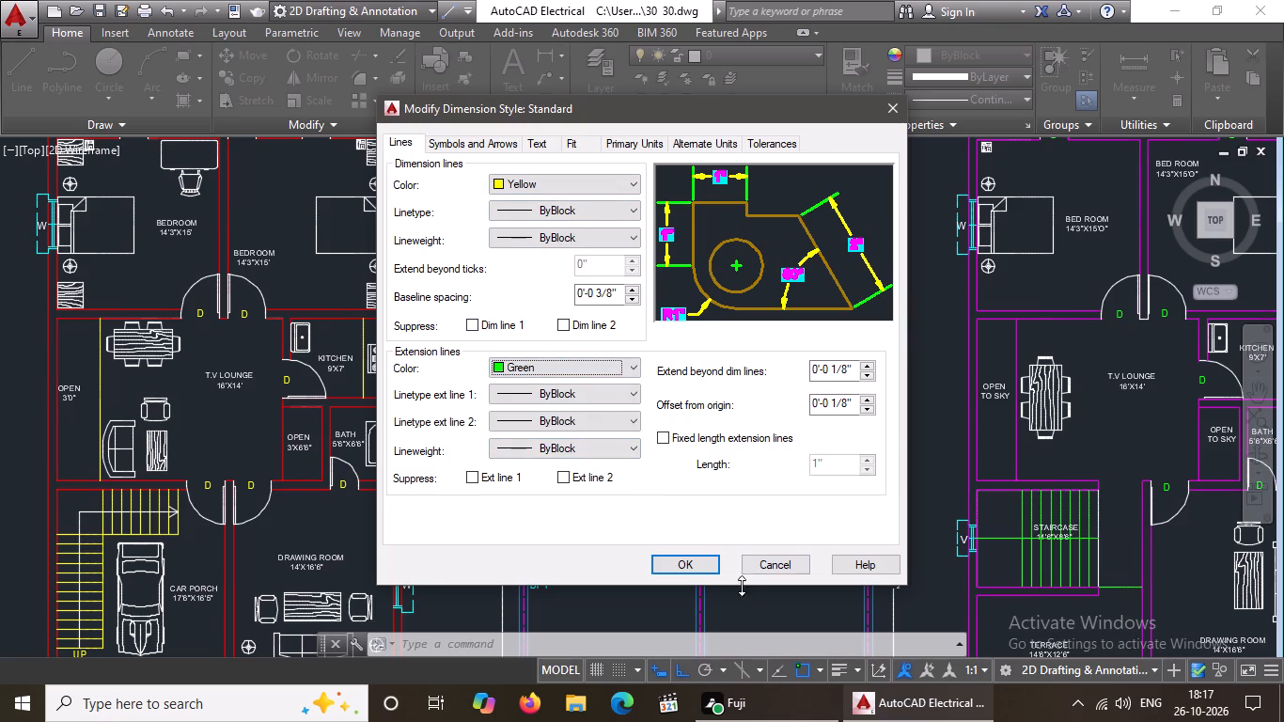
left_click(706, 564)
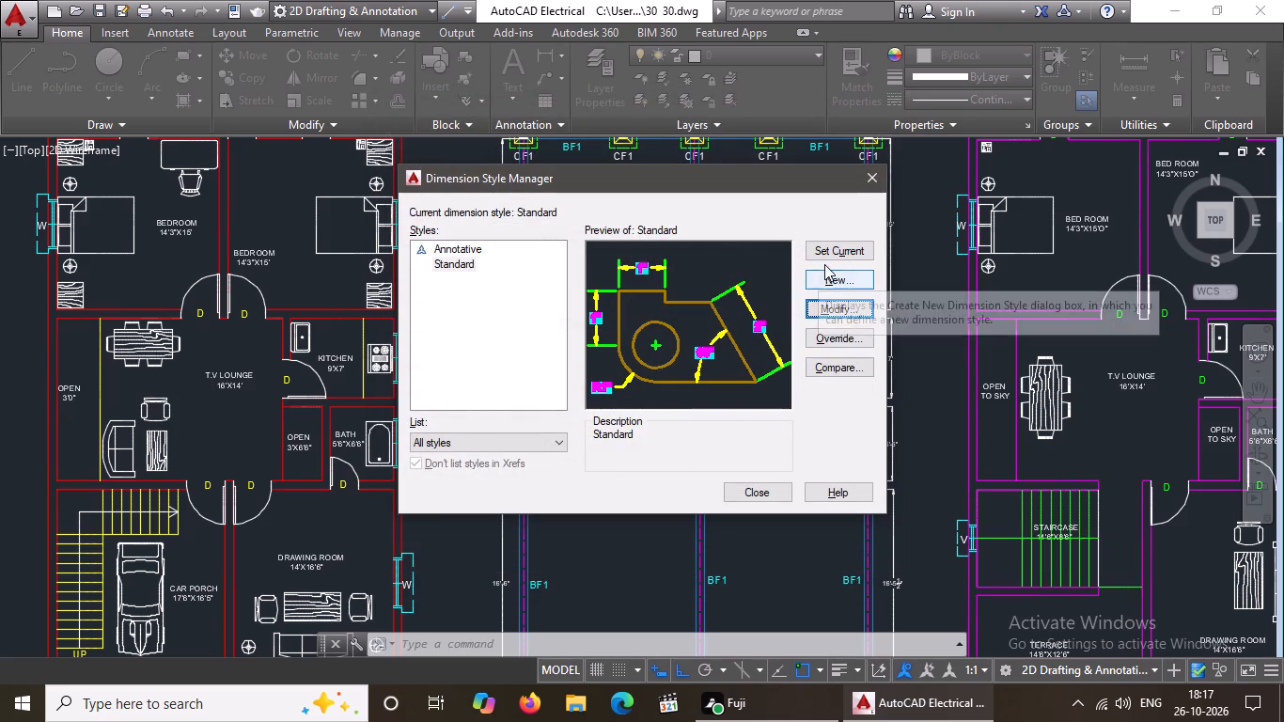
left_click(765, 494)
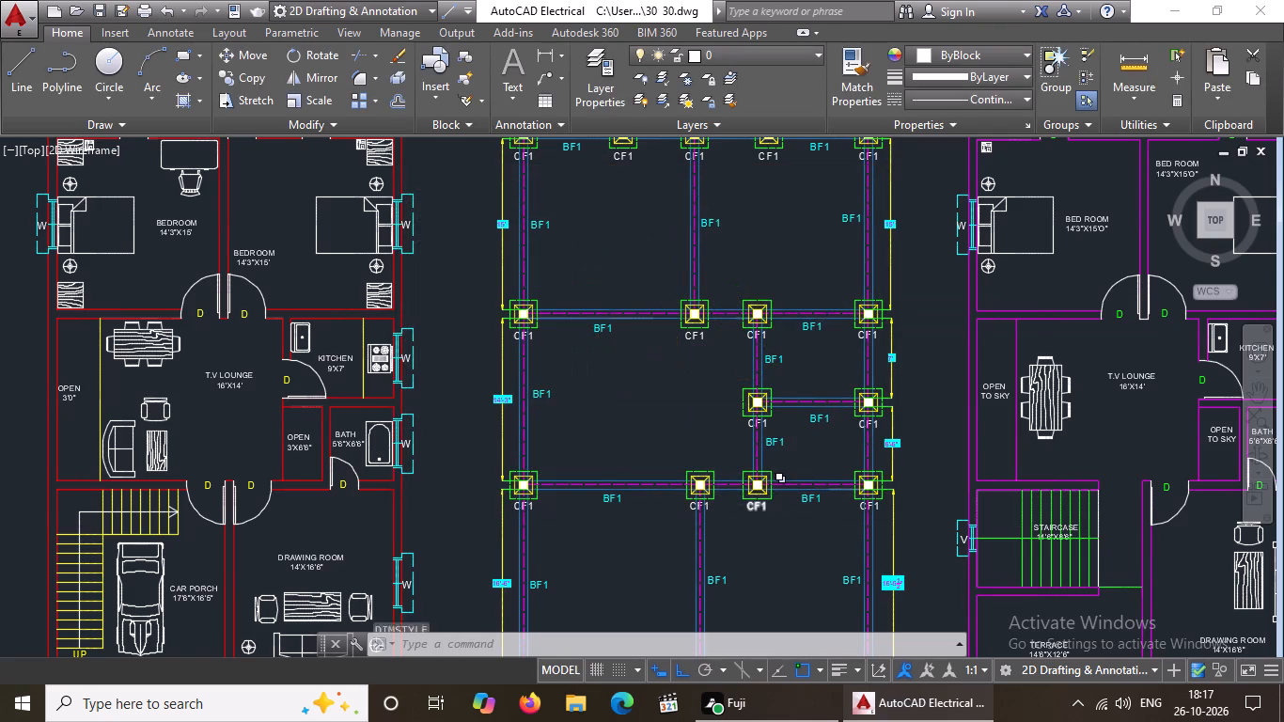
Examine the recoloured dimensions and the labels and furniture across the ground floor, column footing and first floor plans.
scroll(725, 472, "down", 2)
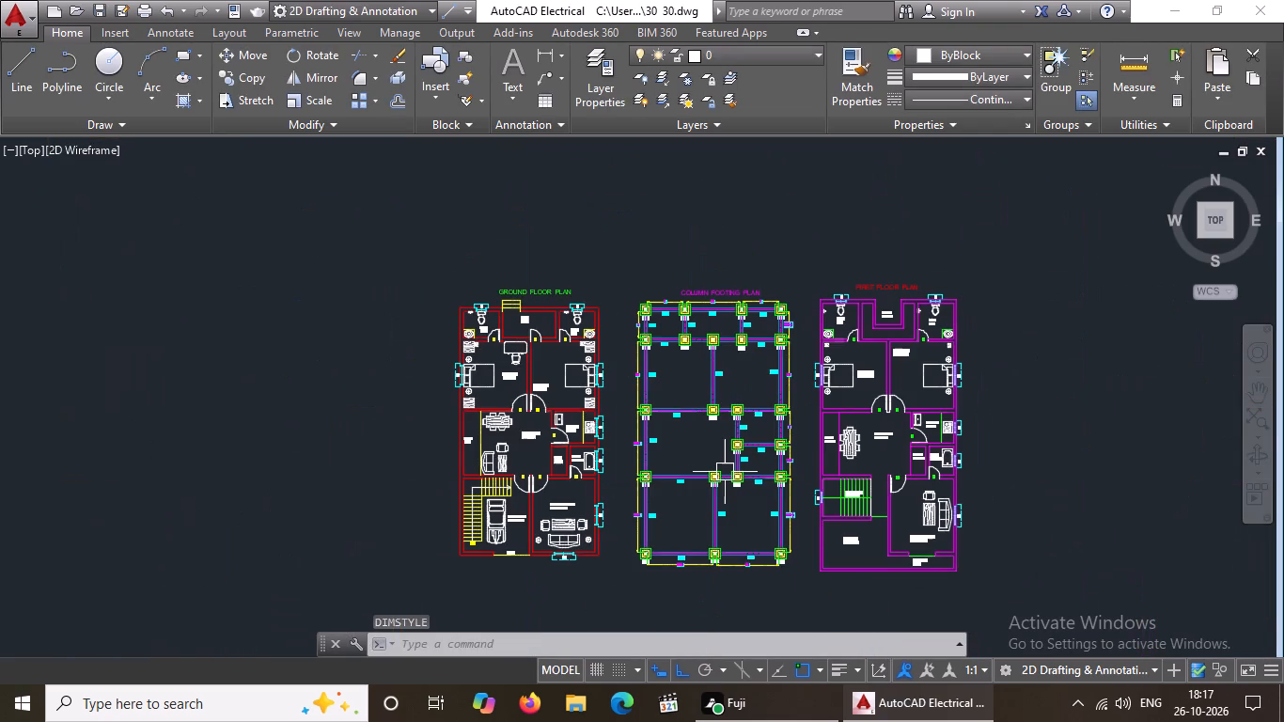
scroll(495, 553, "up", 1)
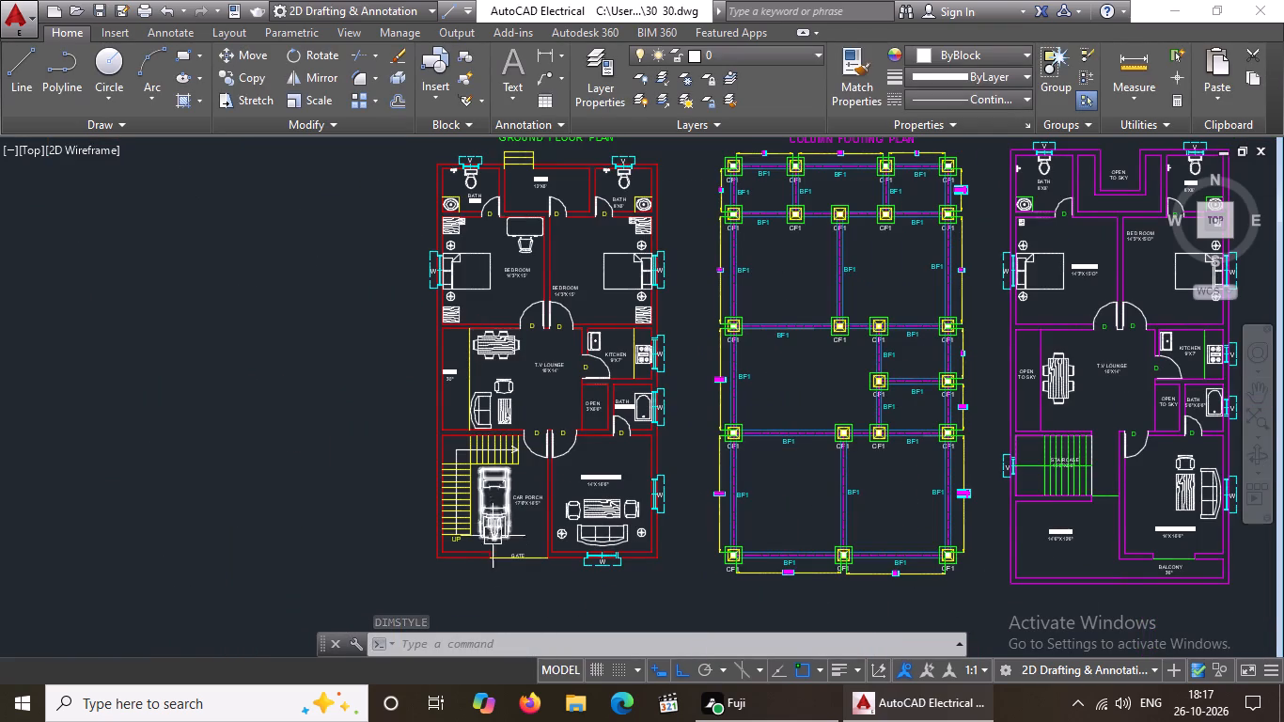
scroll(534, 497, "up", 2)
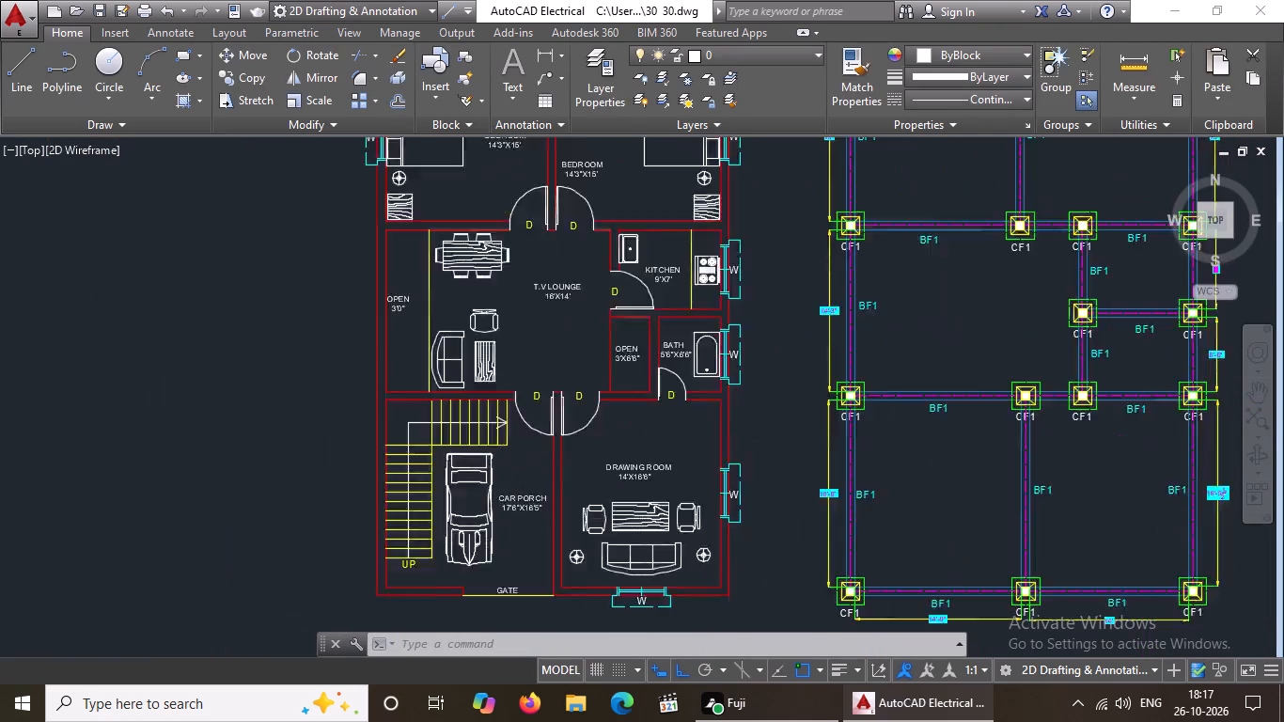
left_click(529, 507)
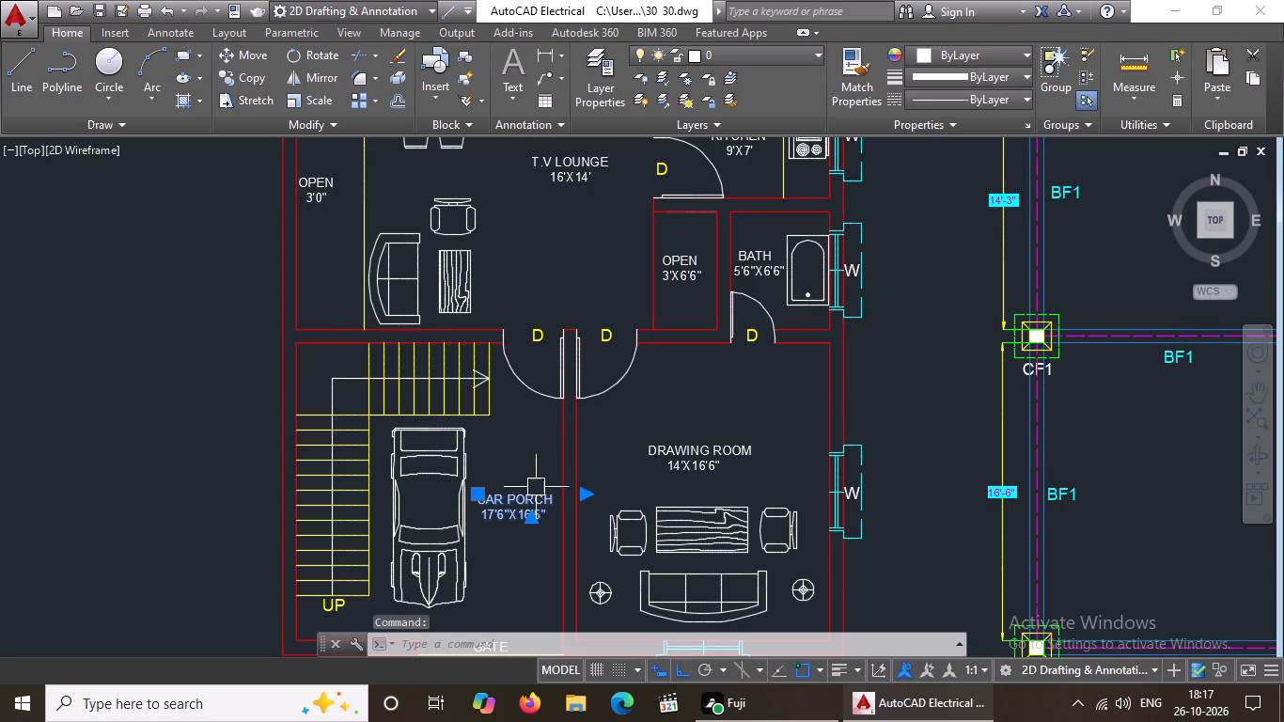
key("Escape")
scroll(585, 440, "down", 2)
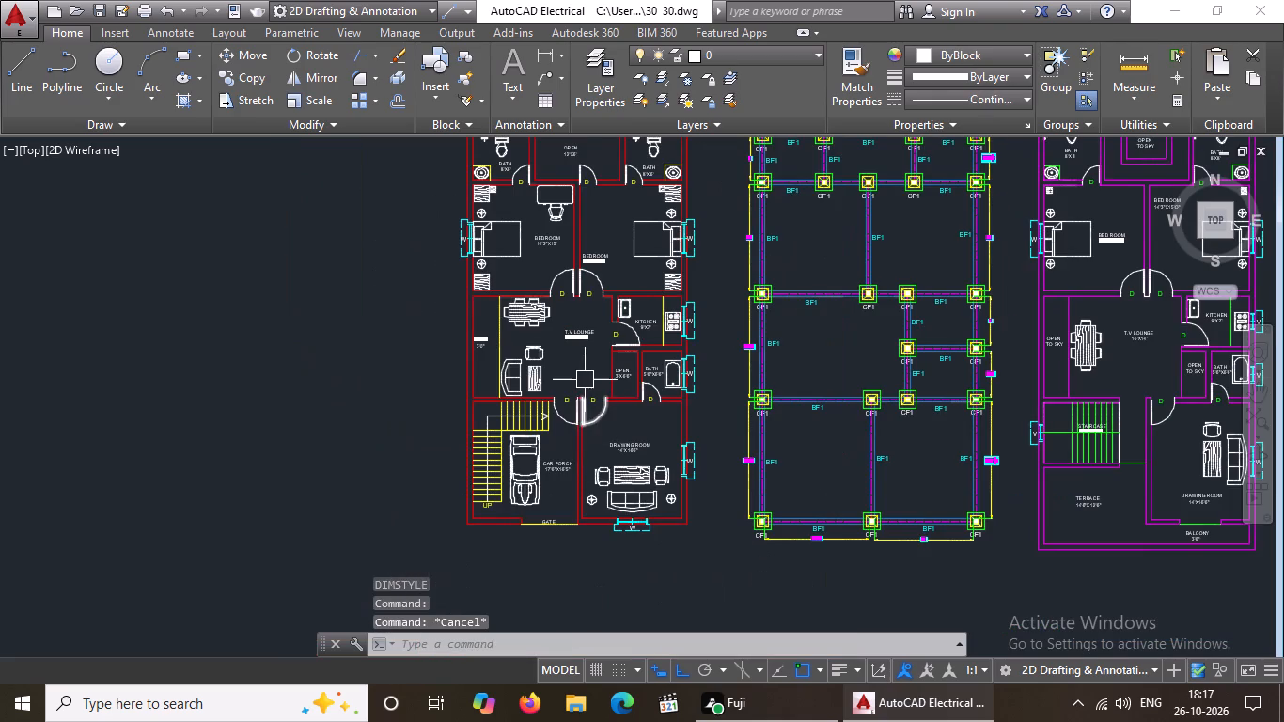
middle_click_drag(612, 277, 610, 367)
scroll(567, 228, "up", 2)
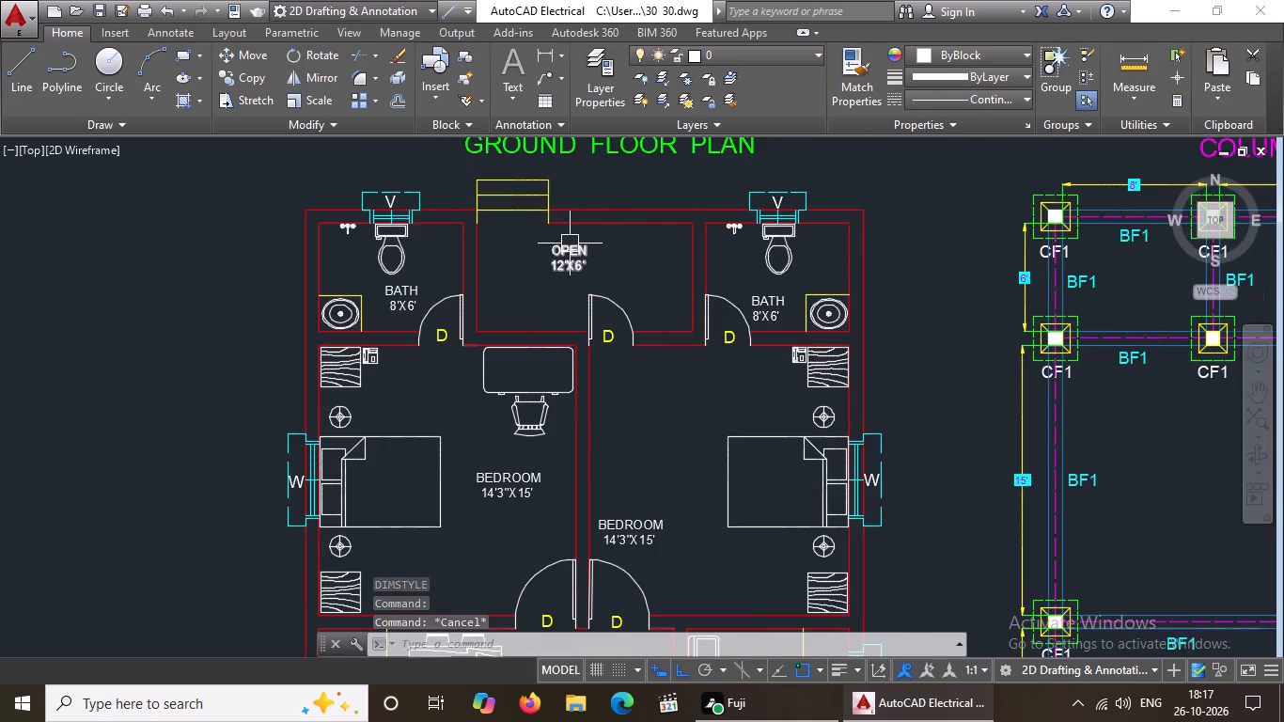
scroll(570, 244, "down", 3)
scroll(591, 373, "up", 2)
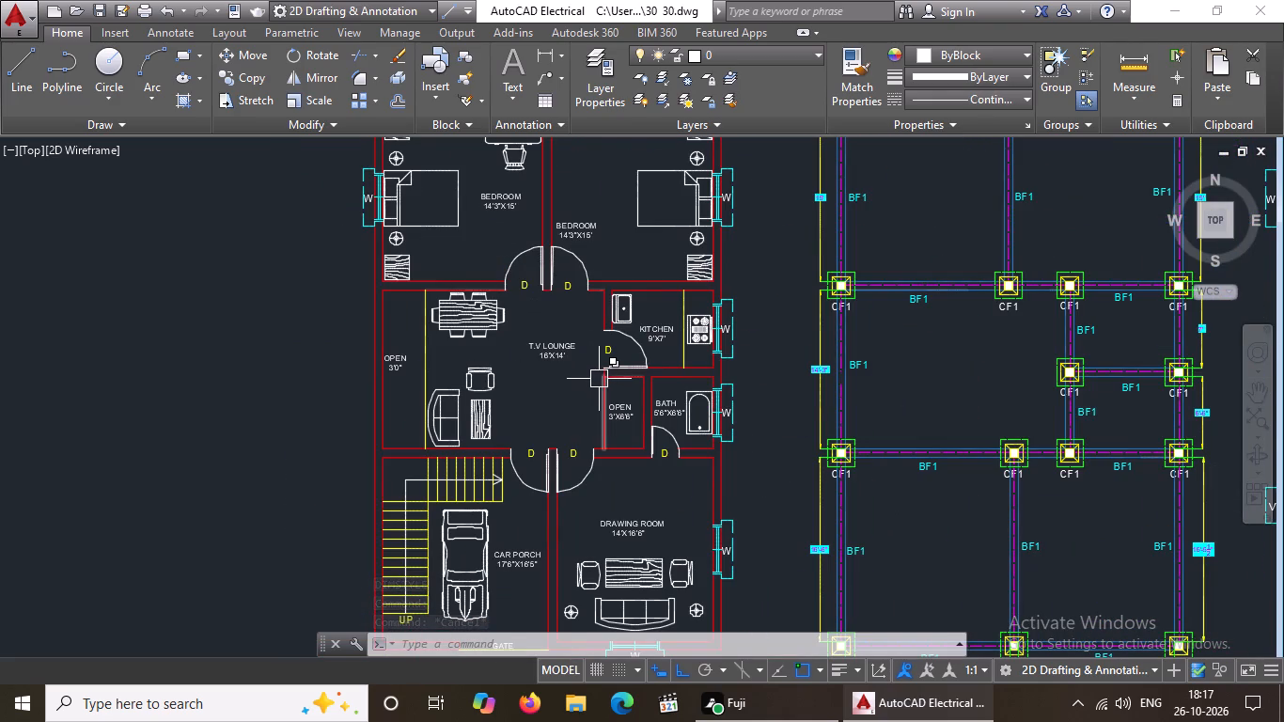
scroll(599, 379, "down", 1)
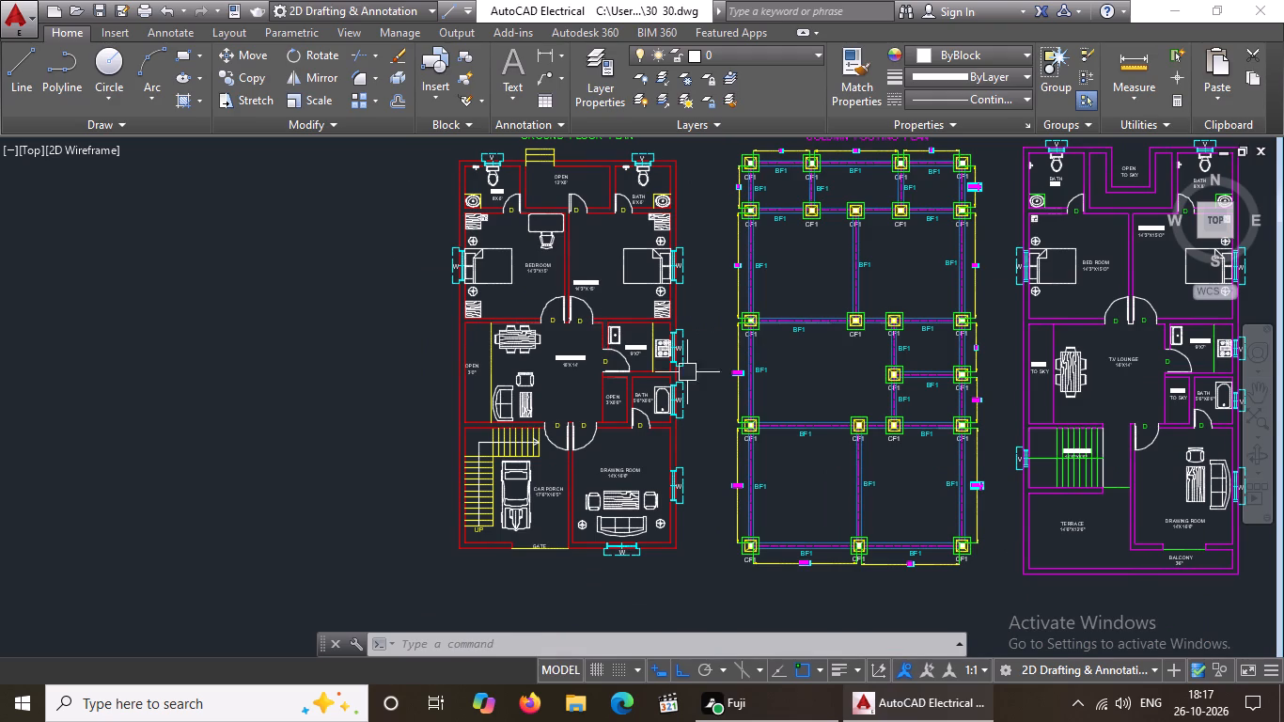
scroll(619, 460, "down", 1)
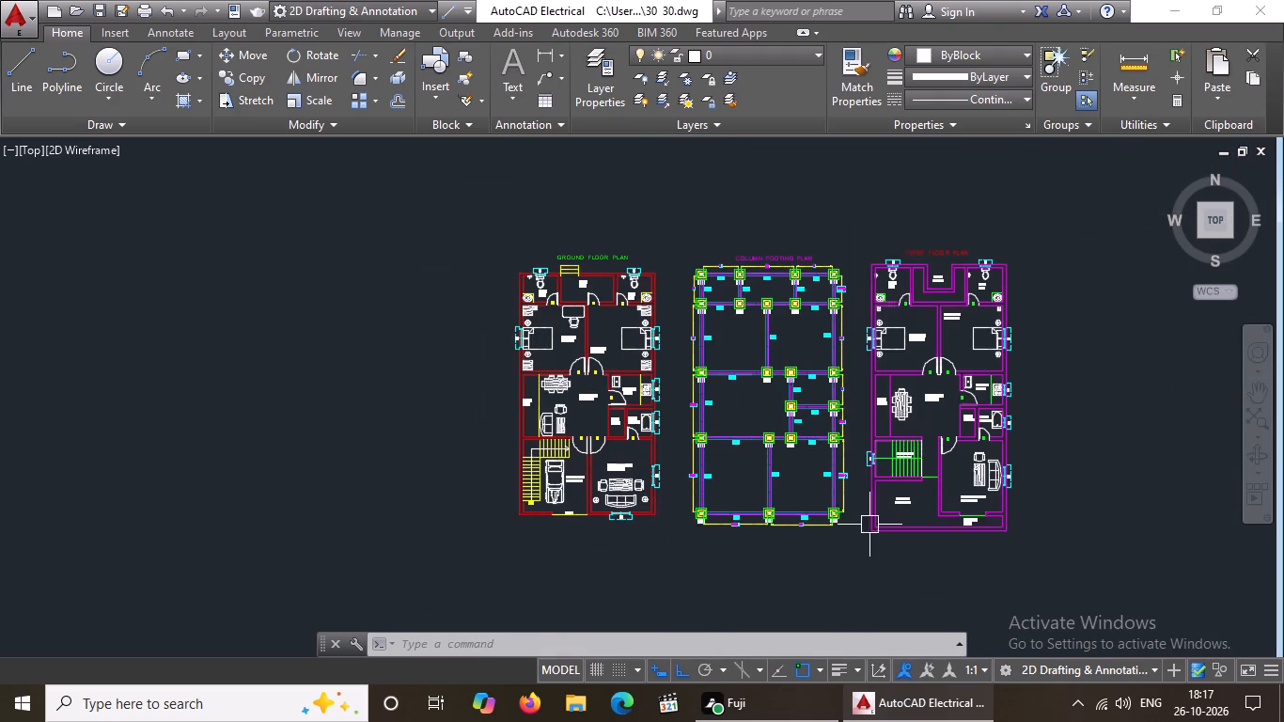
scroll(914, 529, "up", 1)
scroll(939, 505, "down", 1)
scroll(1046, 479, "up", 2)
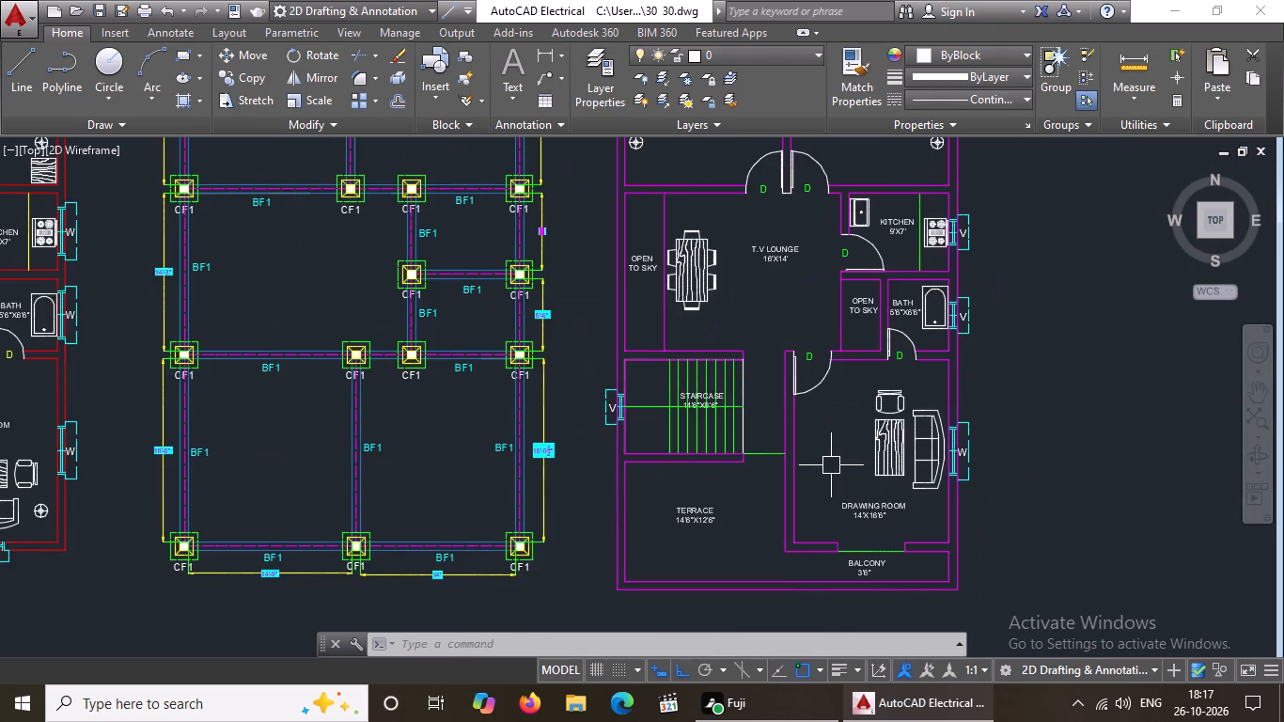
scroll(831, 464, "down", 2)
key("Escape")
scroll(662, 506, "up", 2)
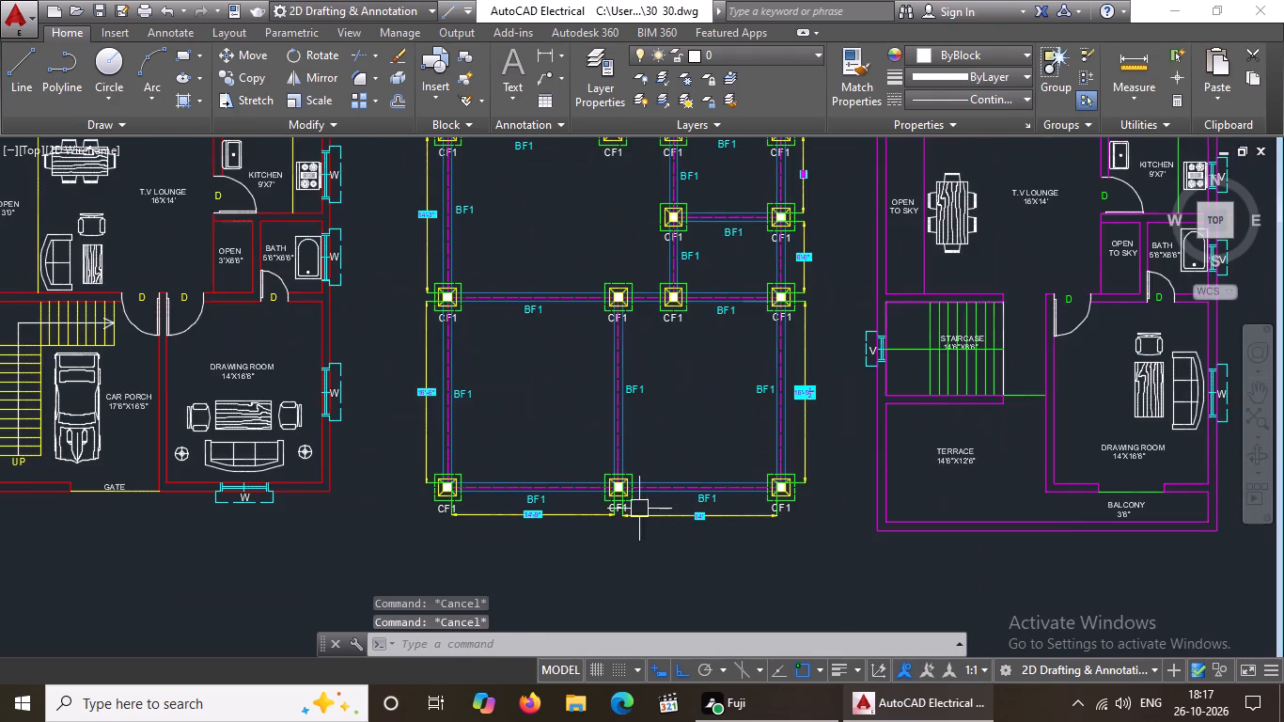
scroll(487, 460, "up", 1)
scroll(492, 455, "down", 2)
key("Escape")
key("Escape")
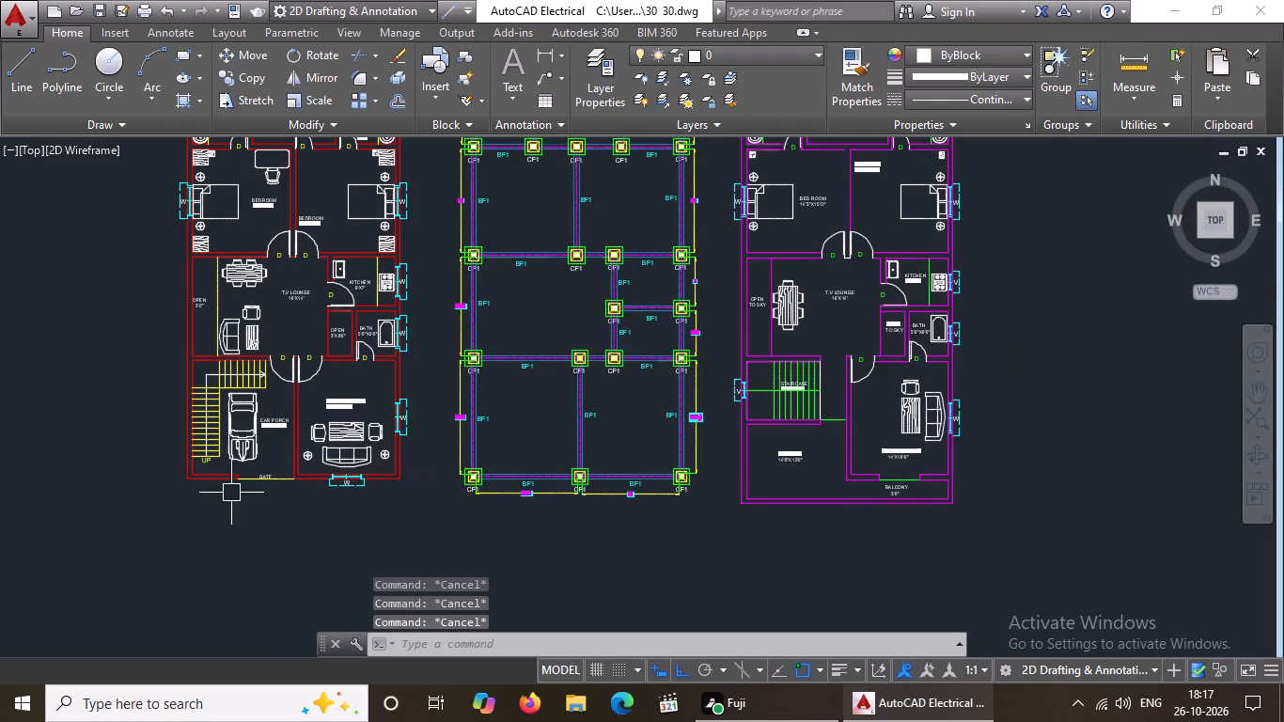
scroll(231, 493, "up", 4)
key("Escape")
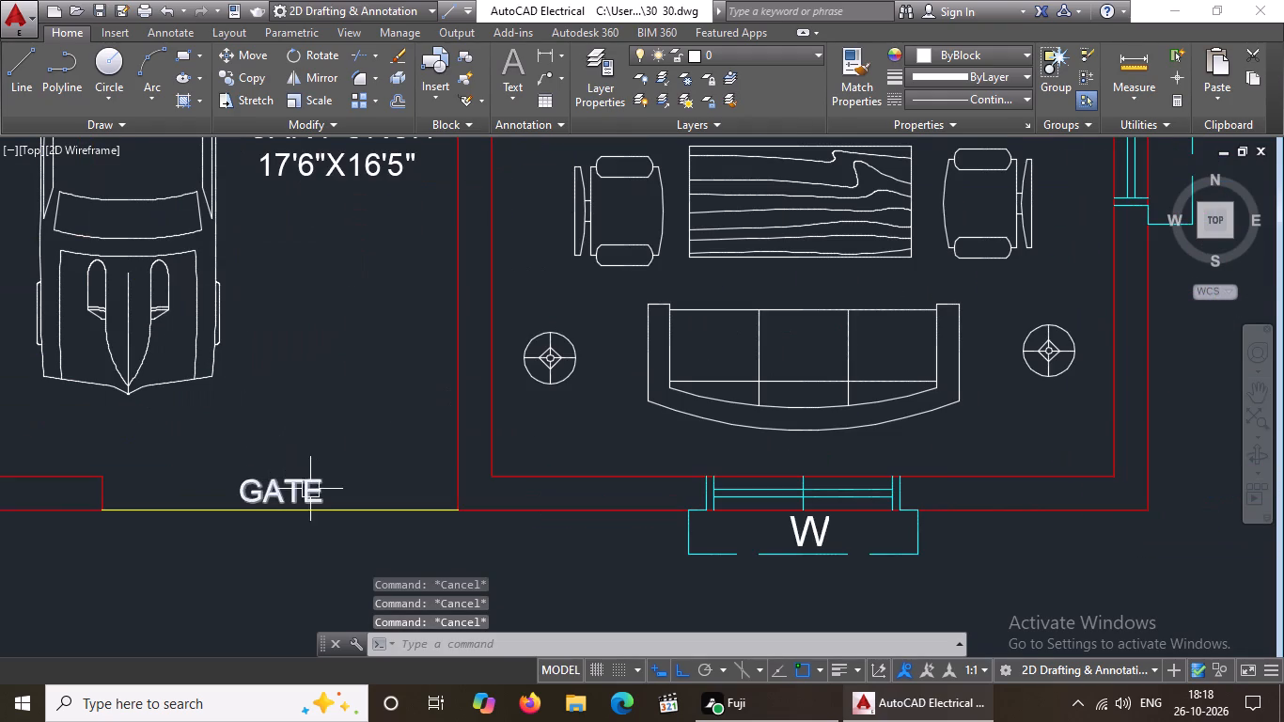
scroll(377, 492, "down", 2)
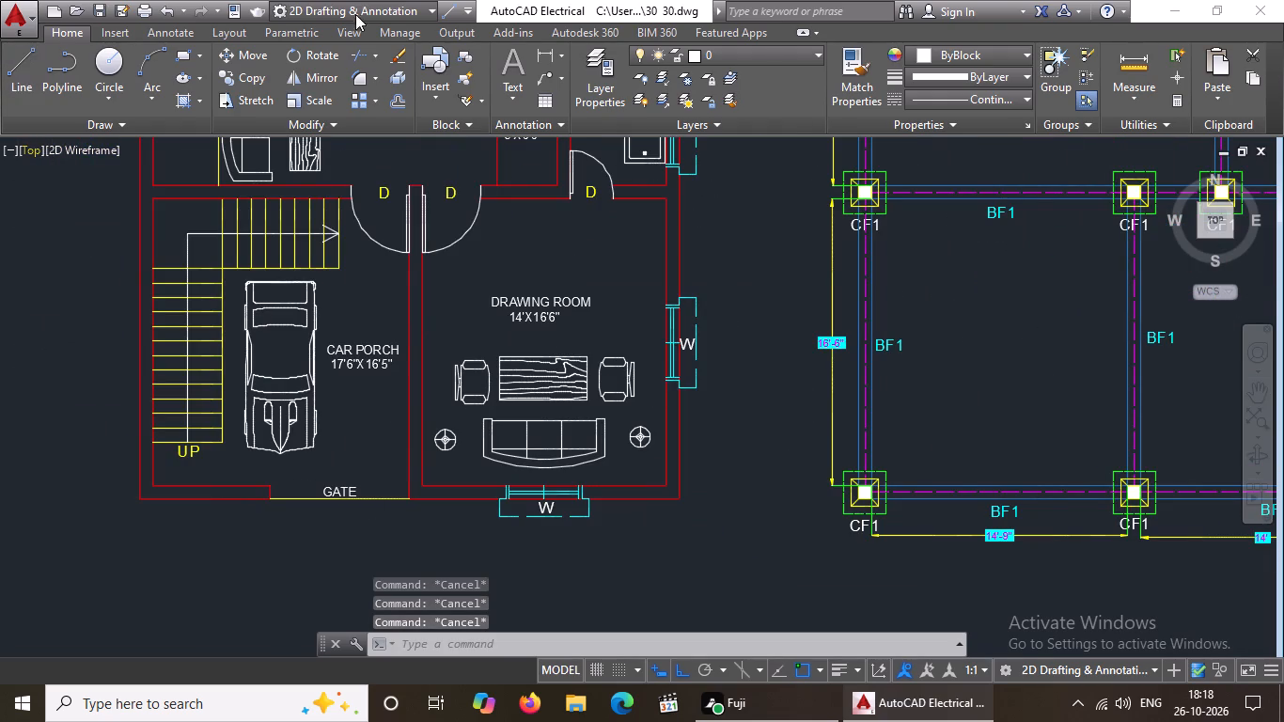
Insert the Hutch - 19 x 72 in. block from DesignCenter at scale 1 outside the ground floor plan, beside the car porch staircase.
type("DC")
key("space")
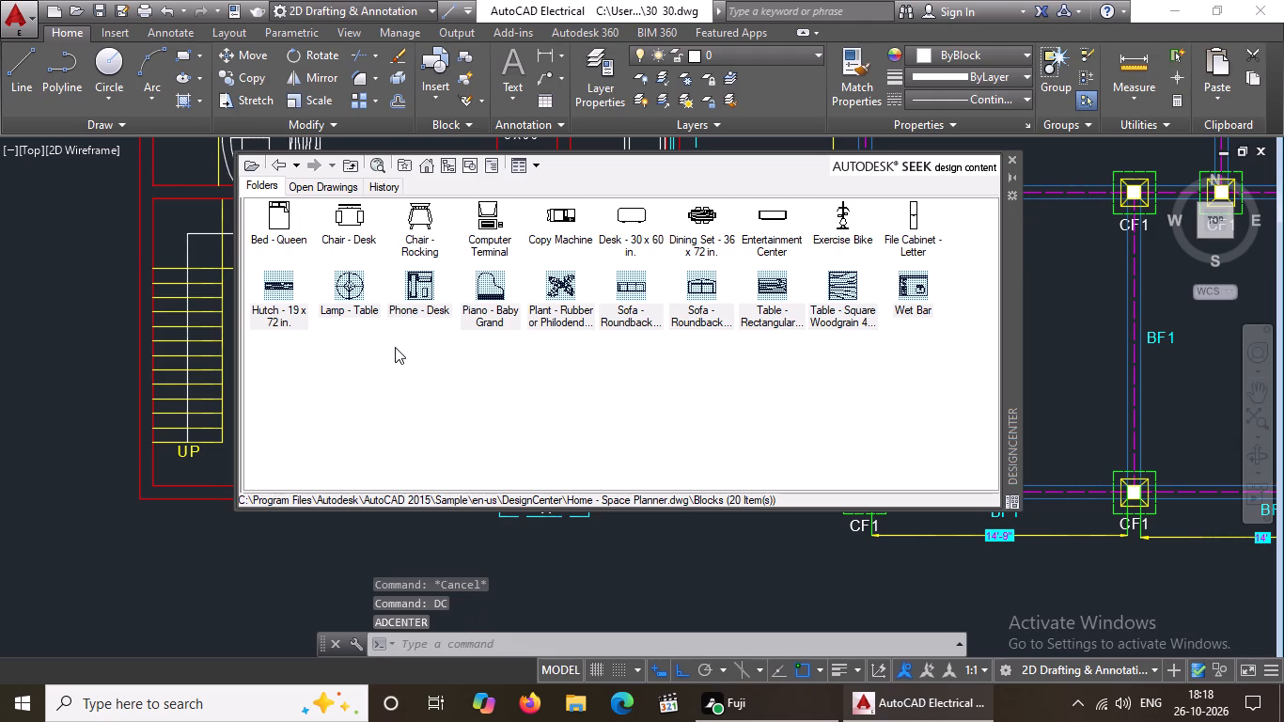
key("Escape")
key("Escape")
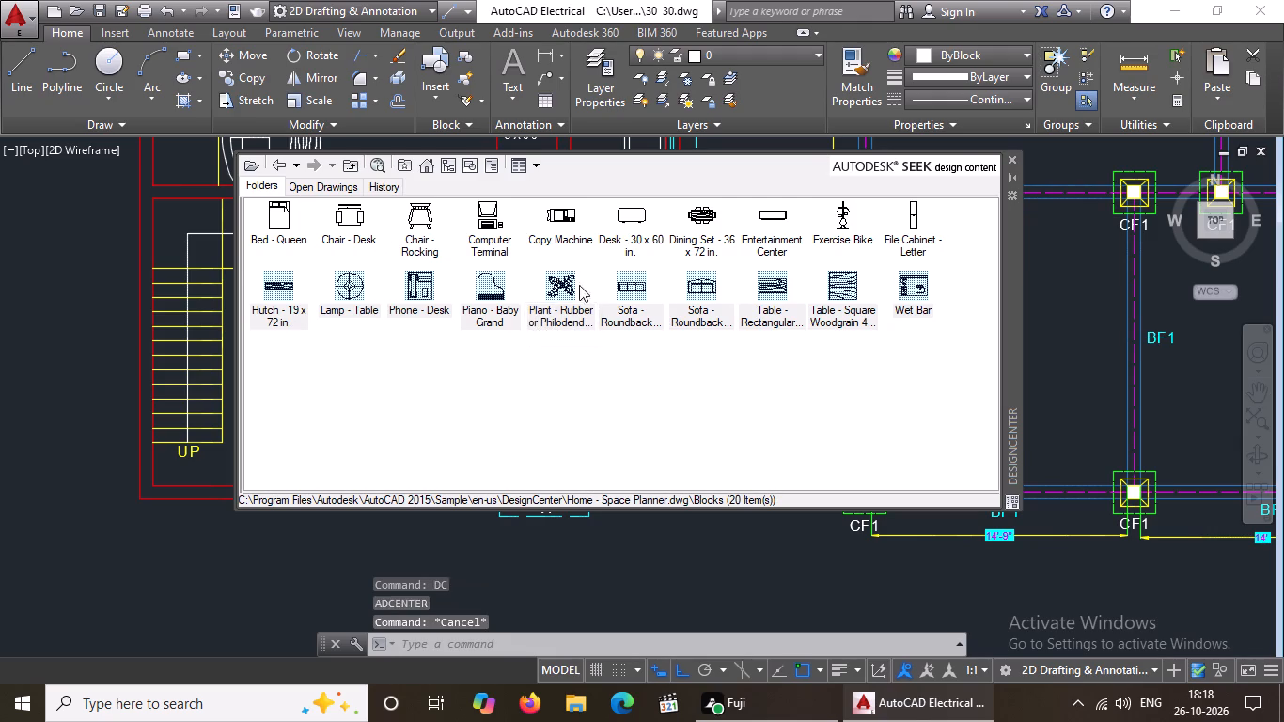
key("Escape")
left_click_drag(290, 286, 202, 359)
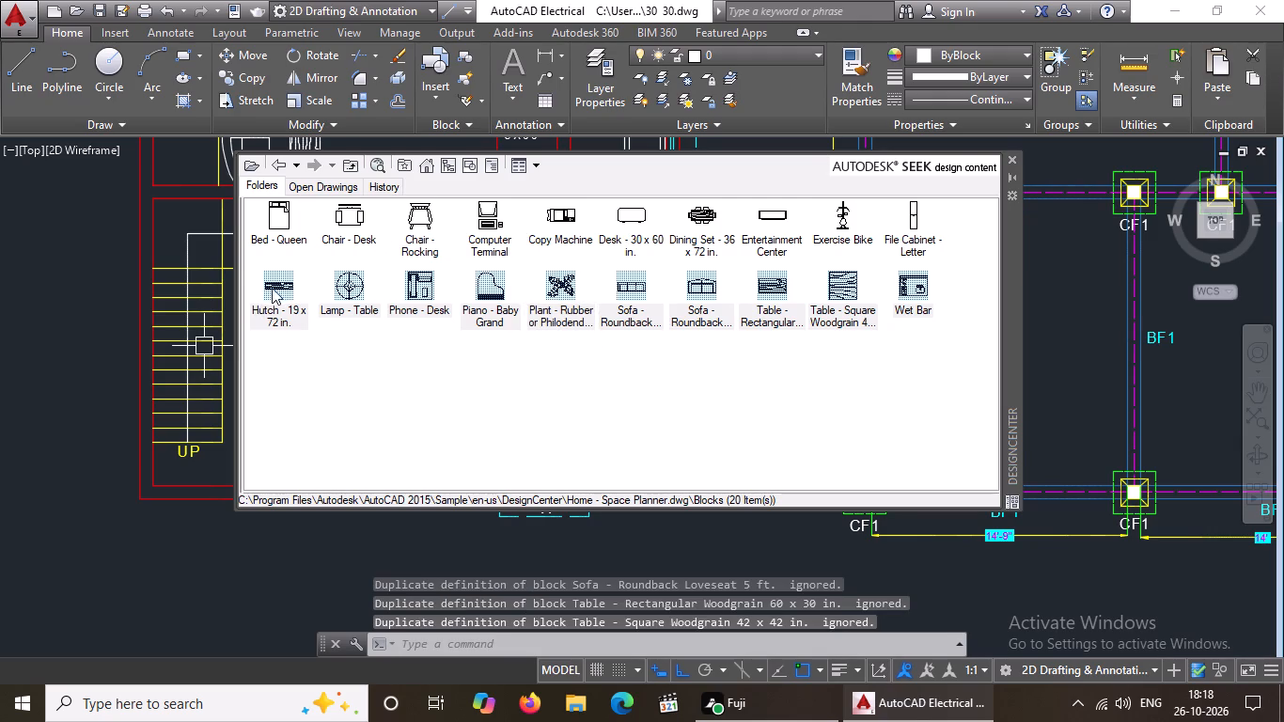
double_click(274, 287)
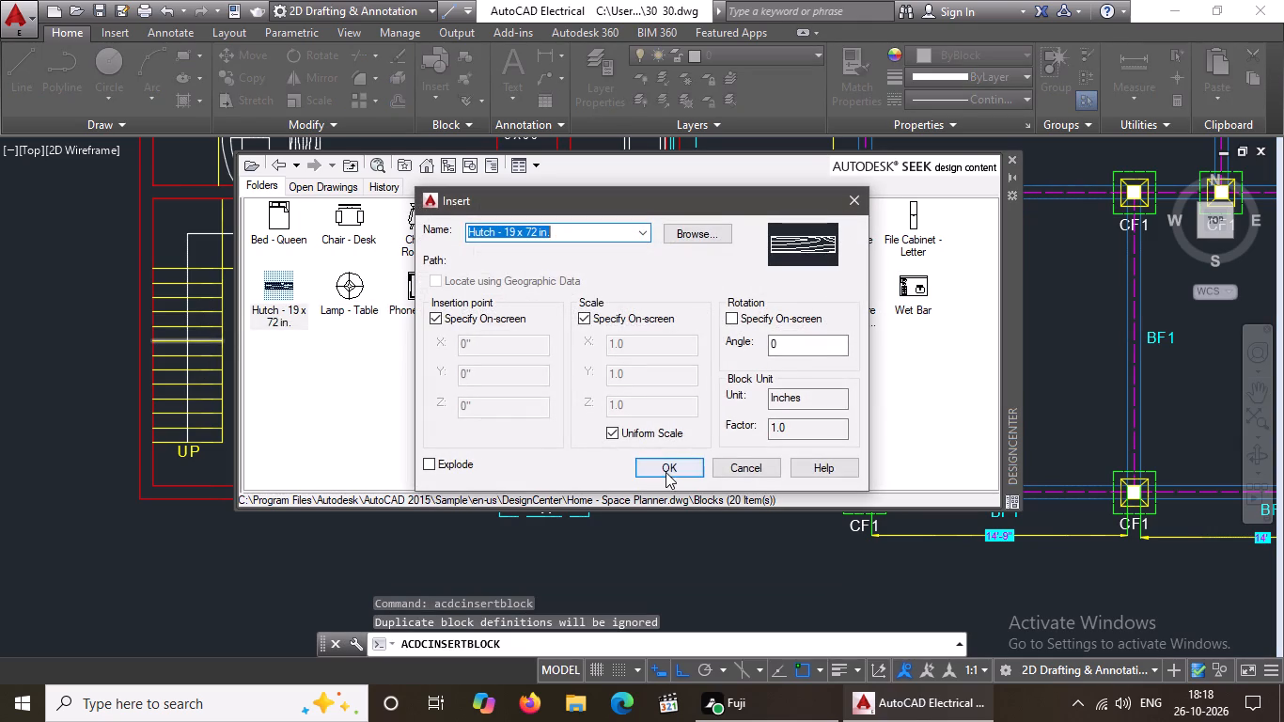
left_click(665, 471)
left_click(1, 378)
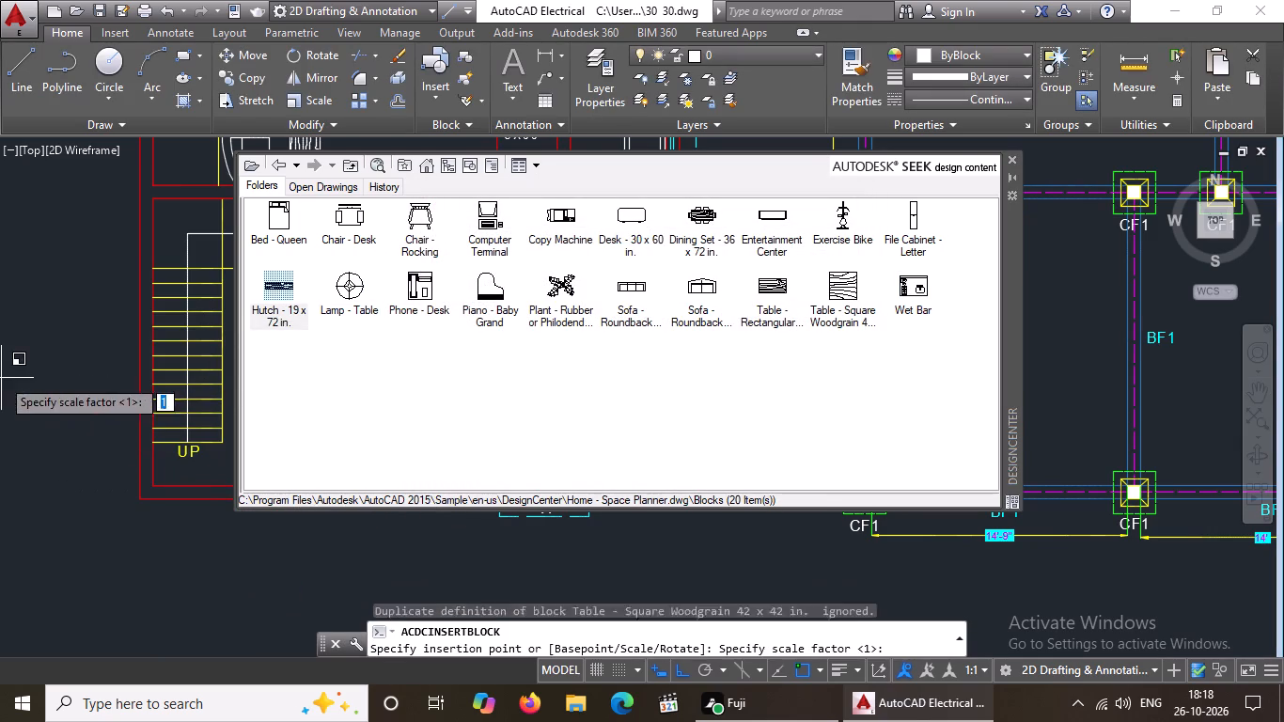
key("Return")
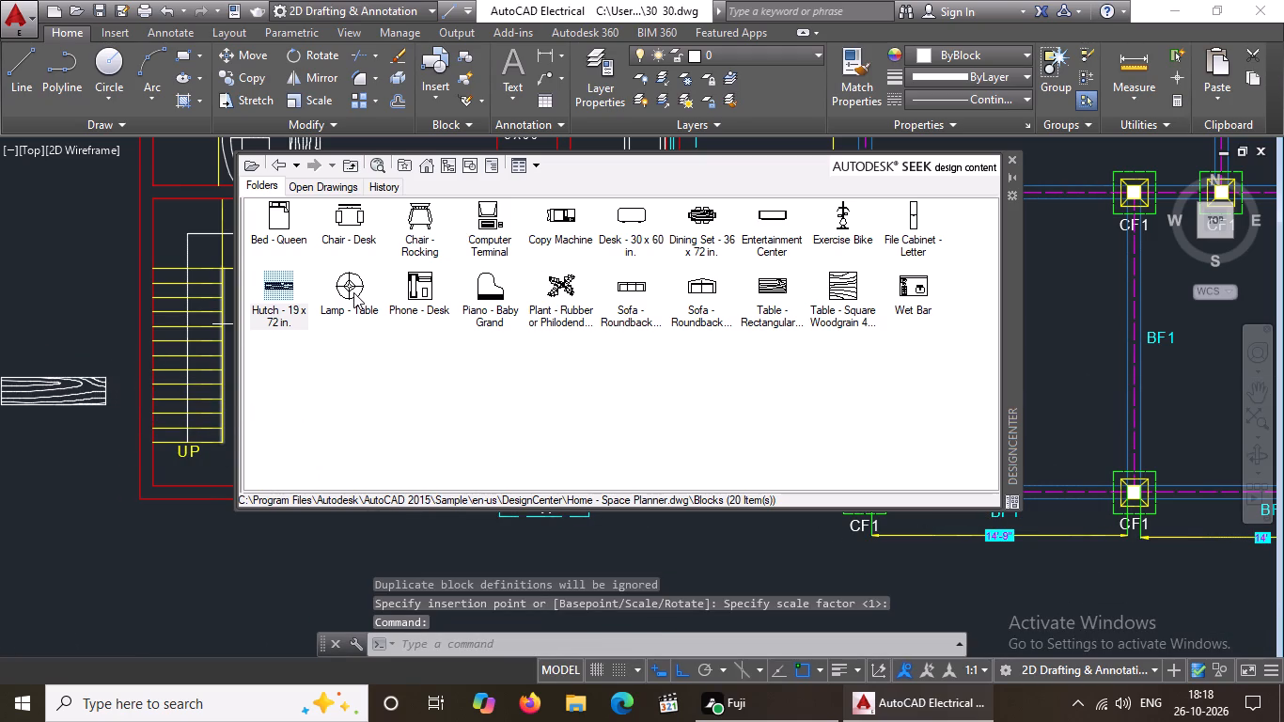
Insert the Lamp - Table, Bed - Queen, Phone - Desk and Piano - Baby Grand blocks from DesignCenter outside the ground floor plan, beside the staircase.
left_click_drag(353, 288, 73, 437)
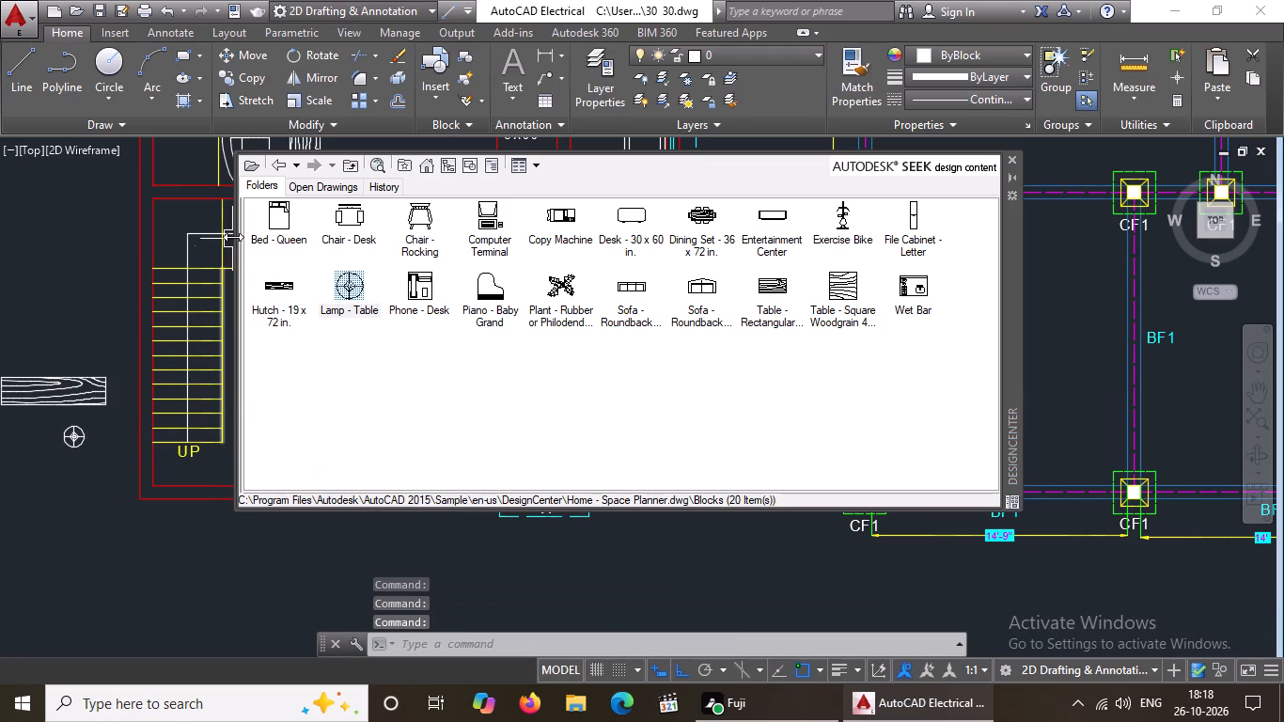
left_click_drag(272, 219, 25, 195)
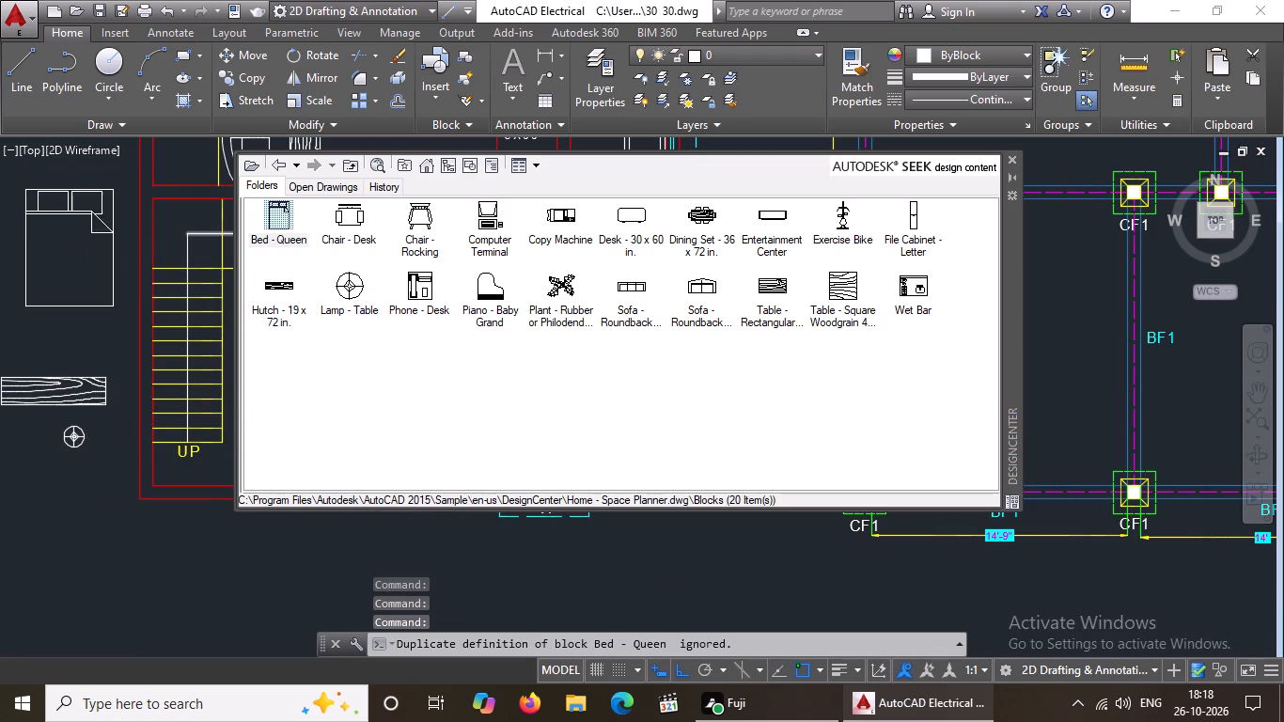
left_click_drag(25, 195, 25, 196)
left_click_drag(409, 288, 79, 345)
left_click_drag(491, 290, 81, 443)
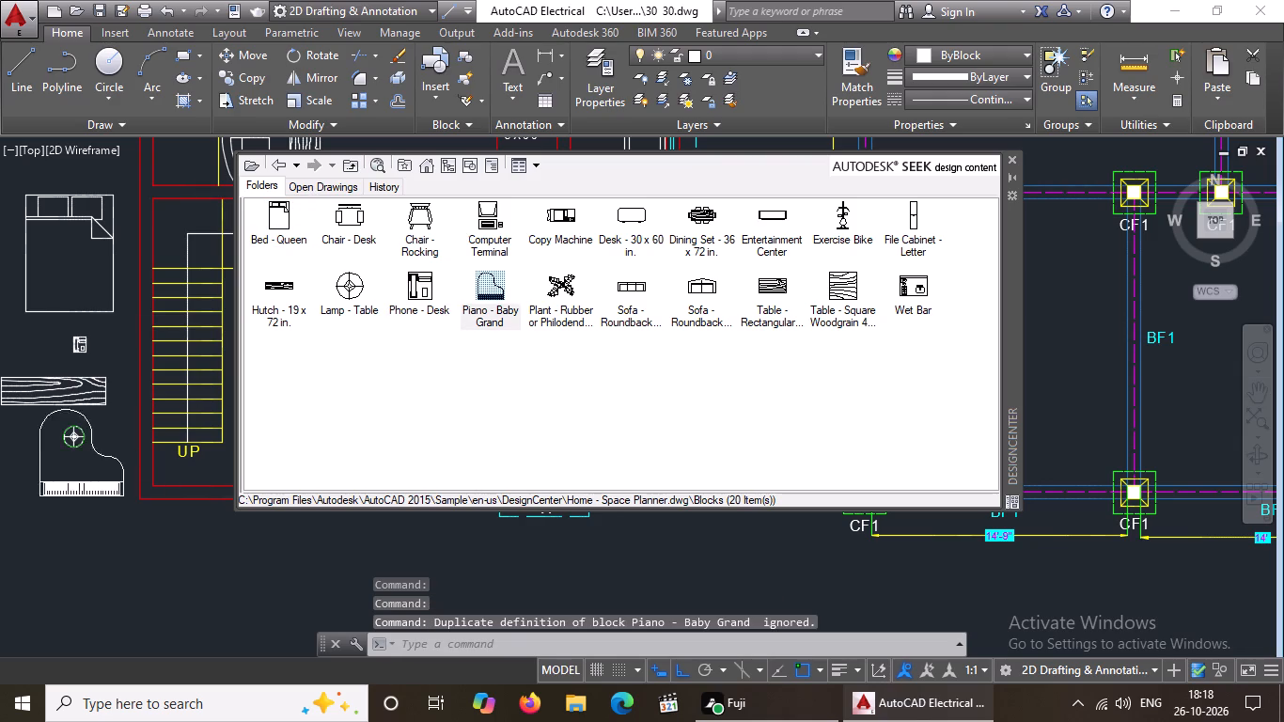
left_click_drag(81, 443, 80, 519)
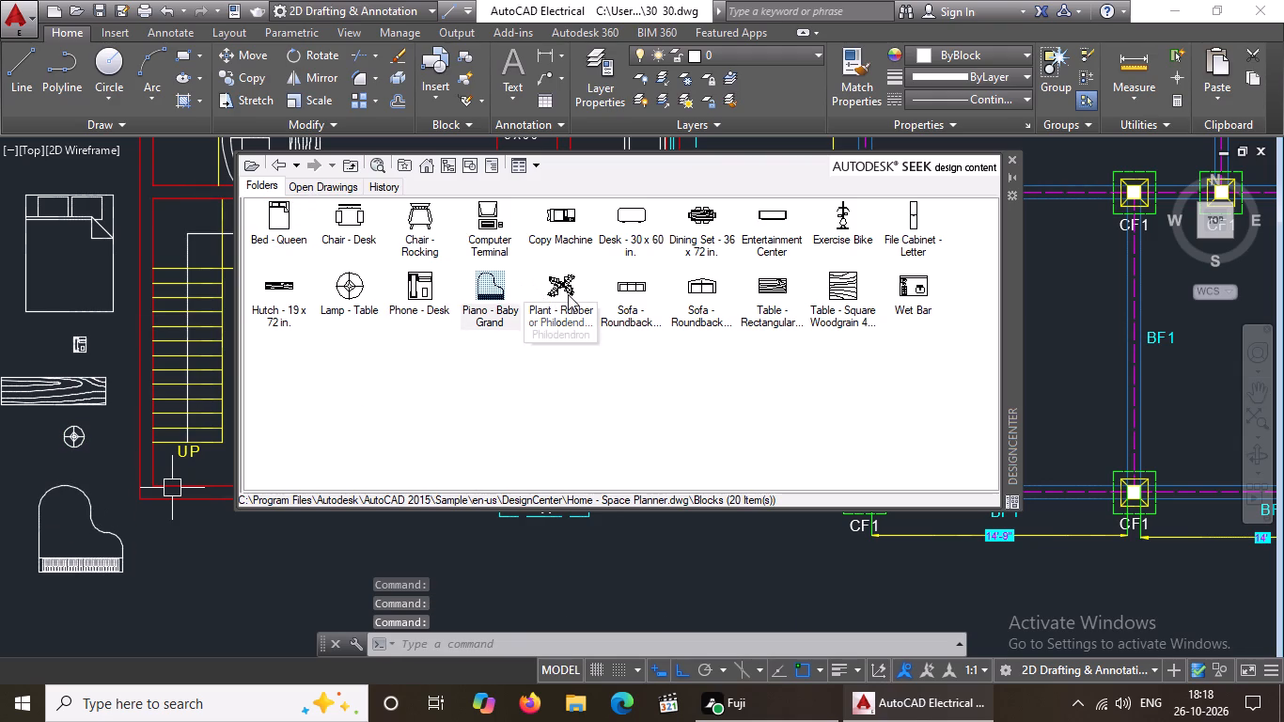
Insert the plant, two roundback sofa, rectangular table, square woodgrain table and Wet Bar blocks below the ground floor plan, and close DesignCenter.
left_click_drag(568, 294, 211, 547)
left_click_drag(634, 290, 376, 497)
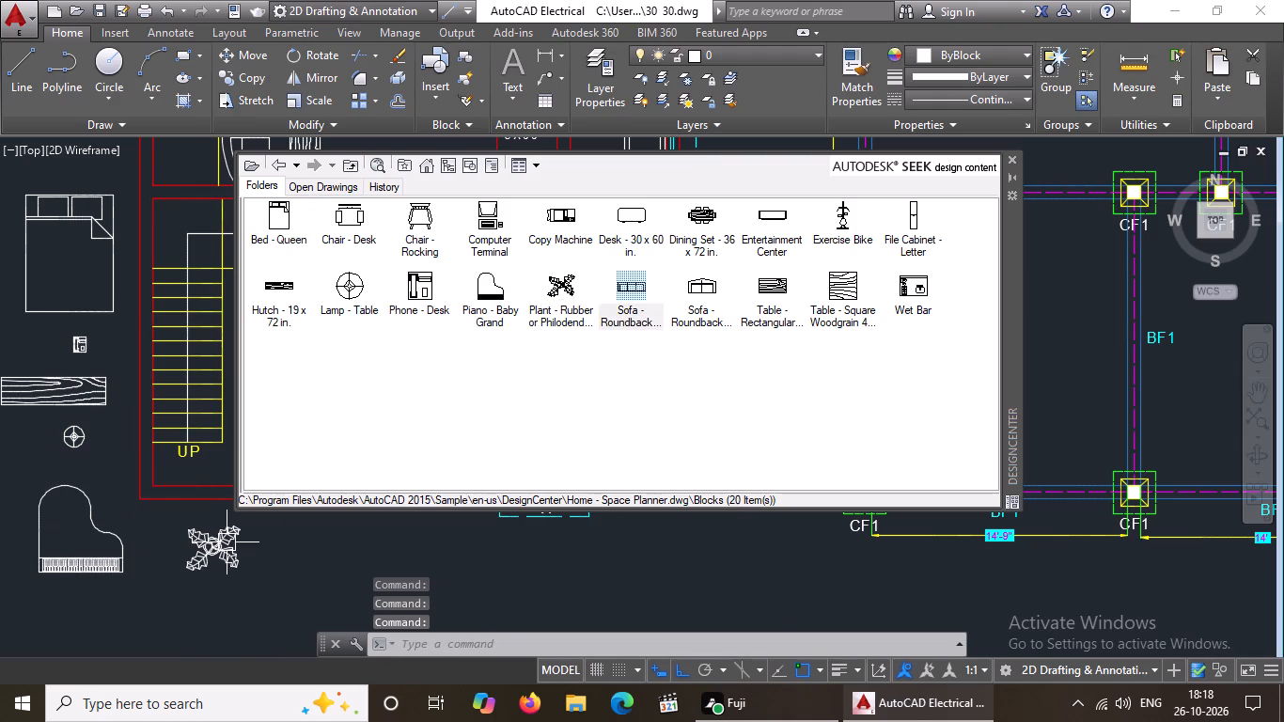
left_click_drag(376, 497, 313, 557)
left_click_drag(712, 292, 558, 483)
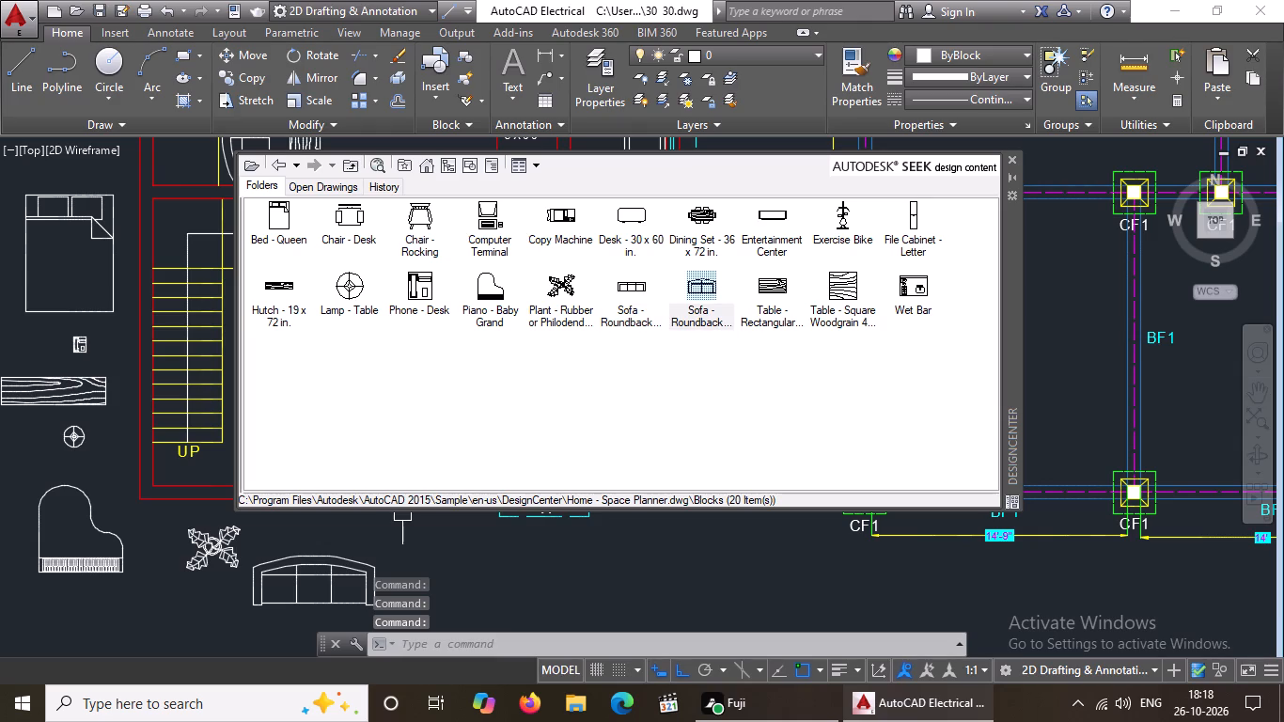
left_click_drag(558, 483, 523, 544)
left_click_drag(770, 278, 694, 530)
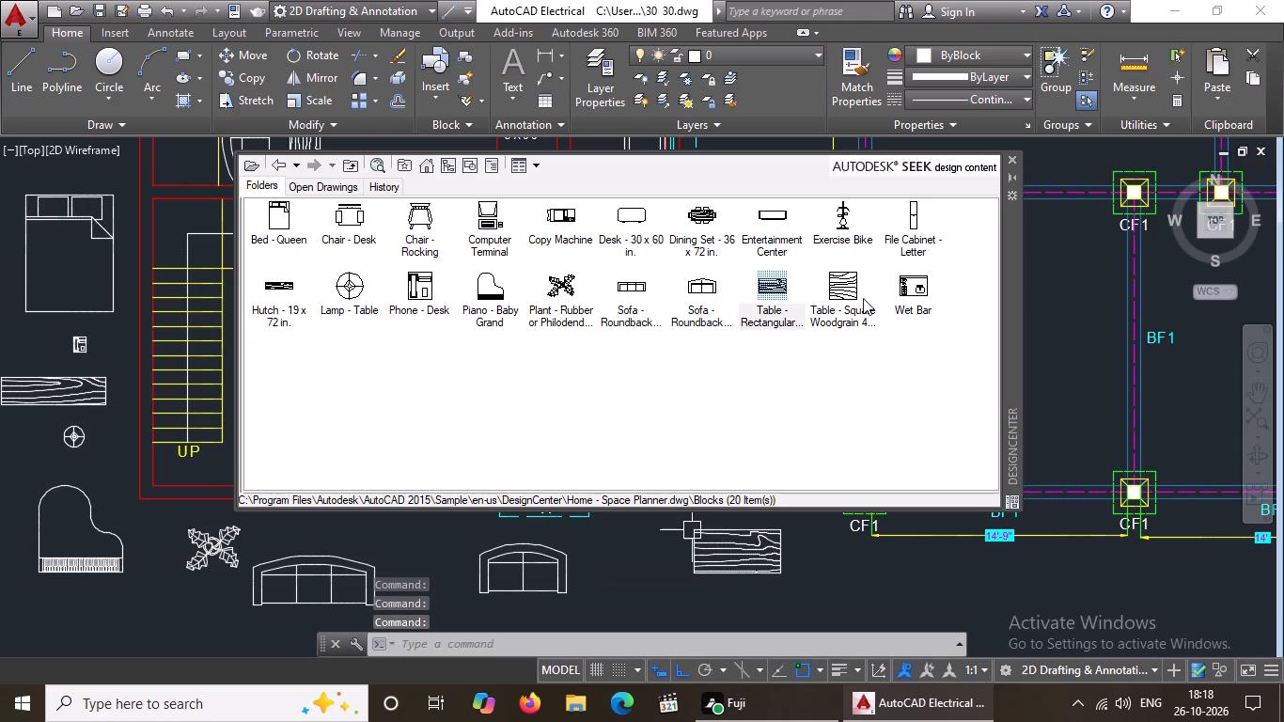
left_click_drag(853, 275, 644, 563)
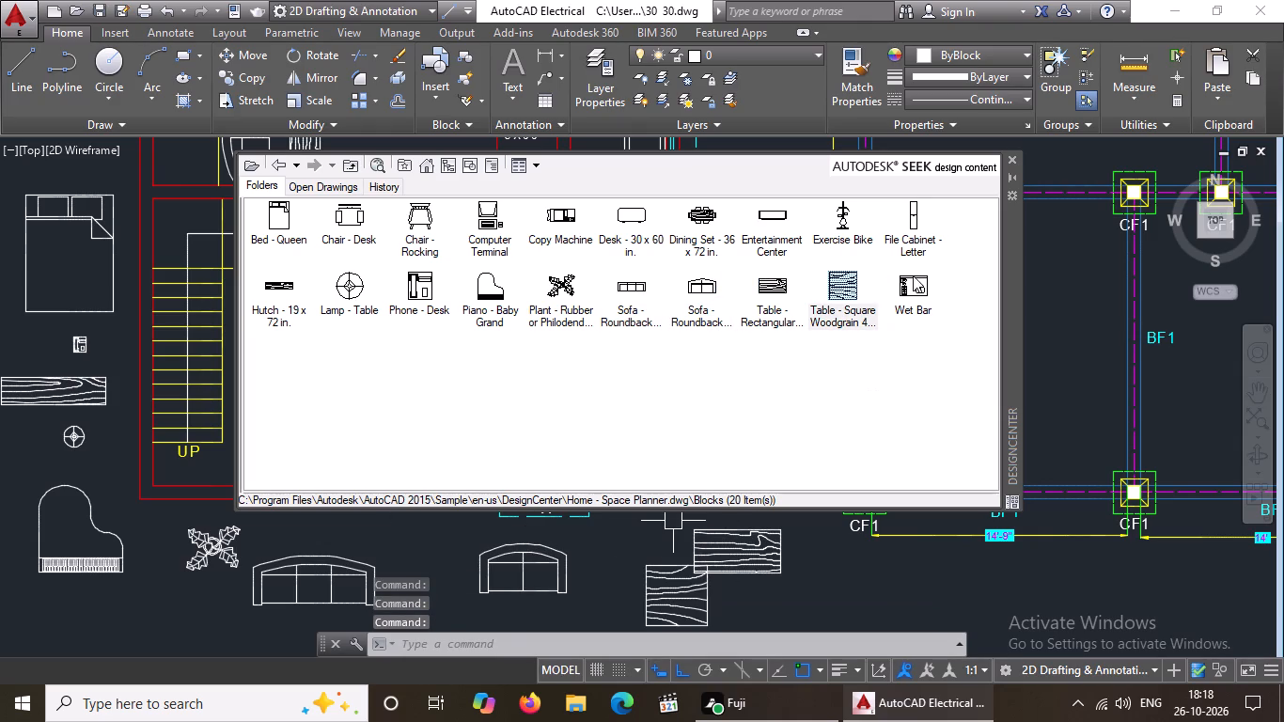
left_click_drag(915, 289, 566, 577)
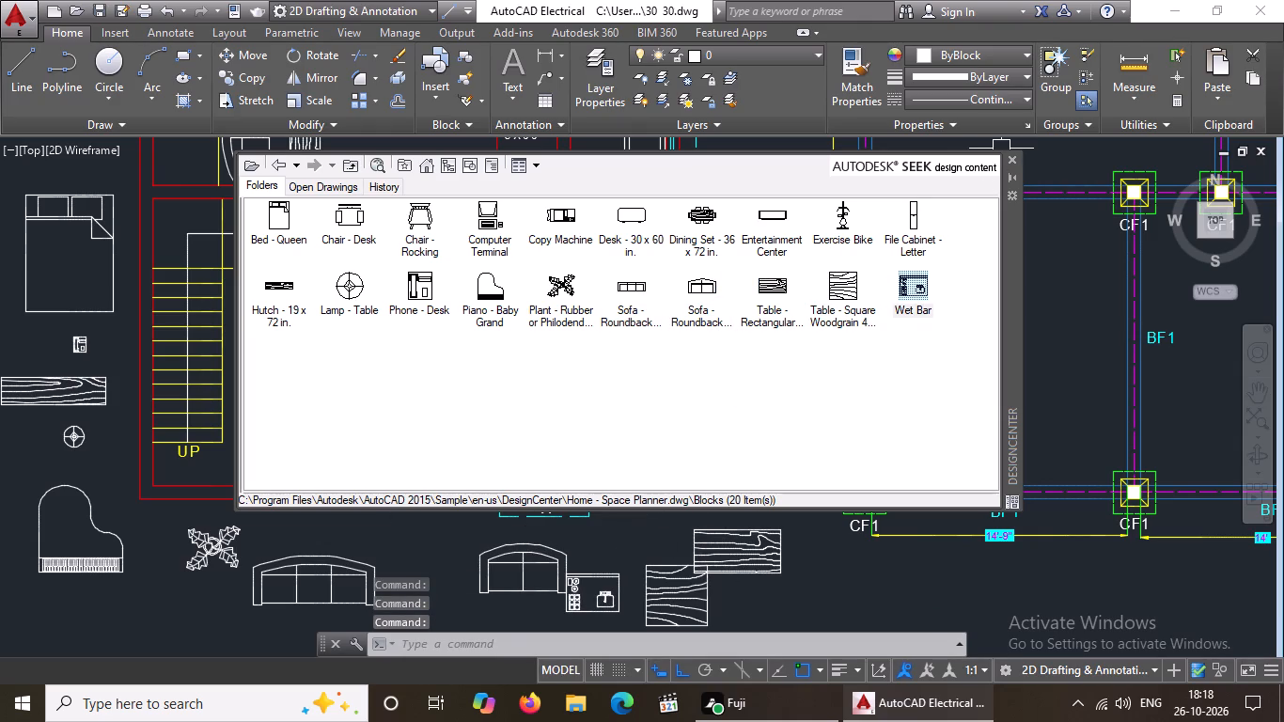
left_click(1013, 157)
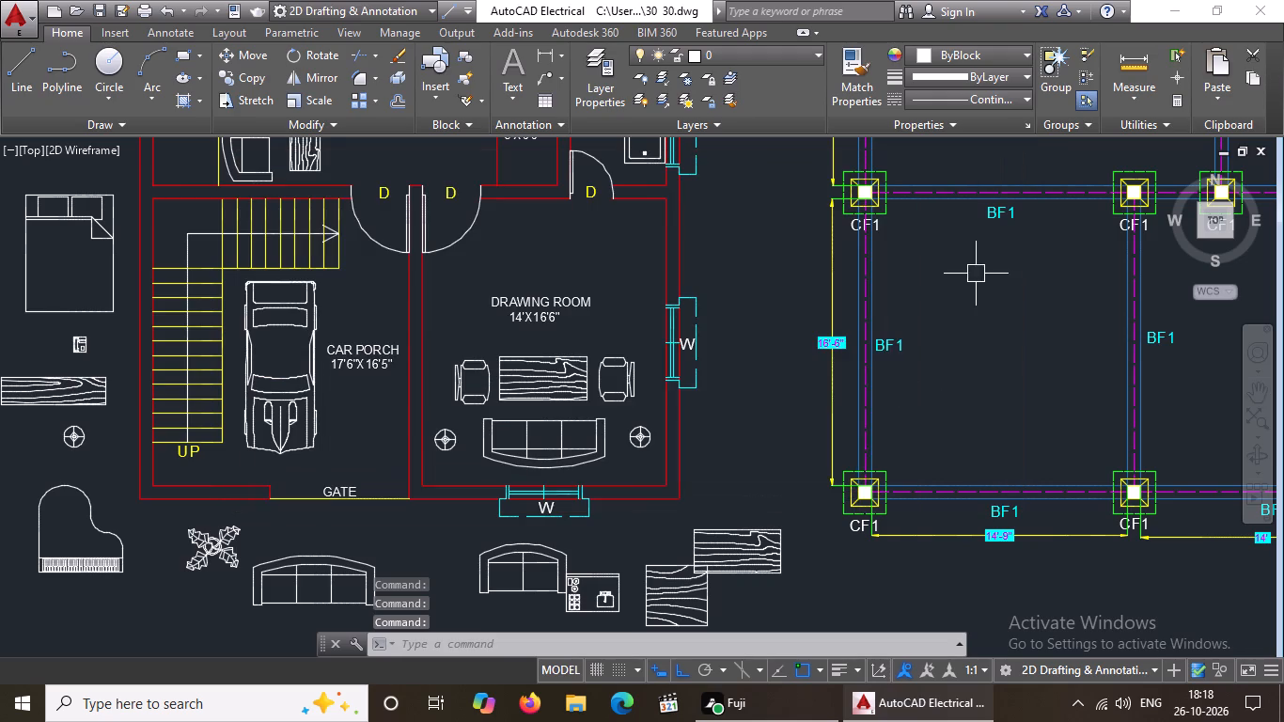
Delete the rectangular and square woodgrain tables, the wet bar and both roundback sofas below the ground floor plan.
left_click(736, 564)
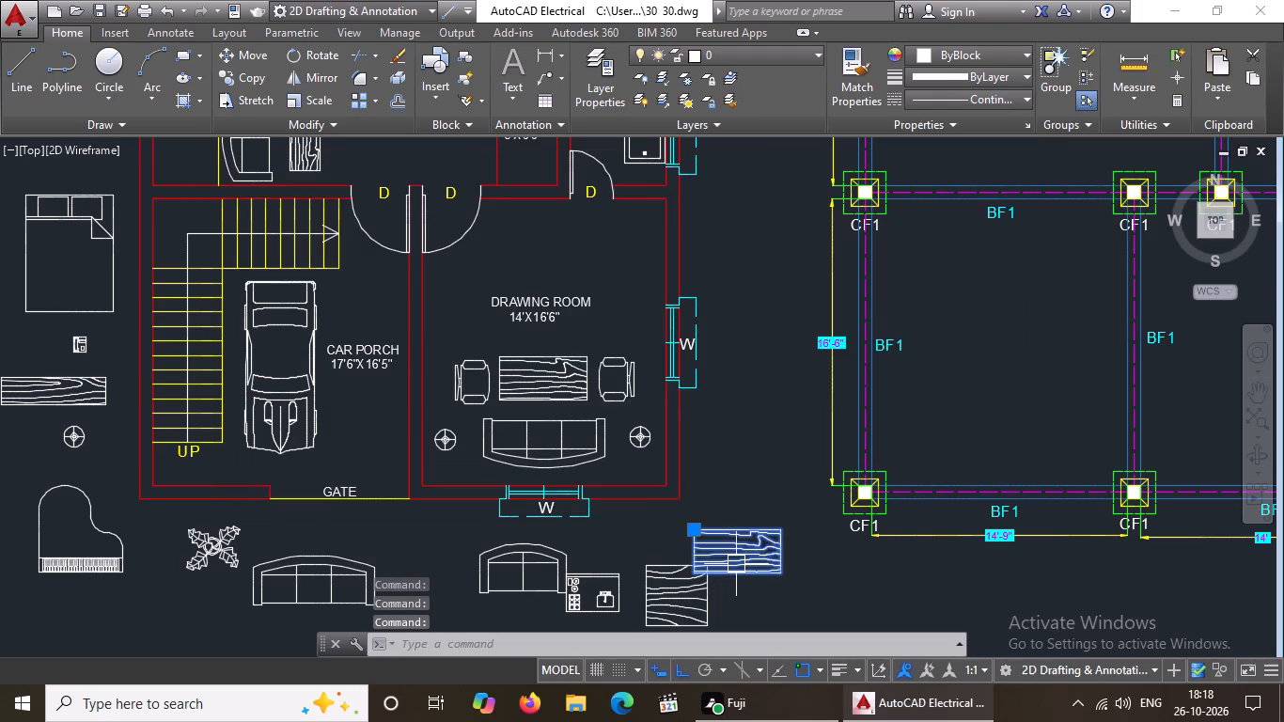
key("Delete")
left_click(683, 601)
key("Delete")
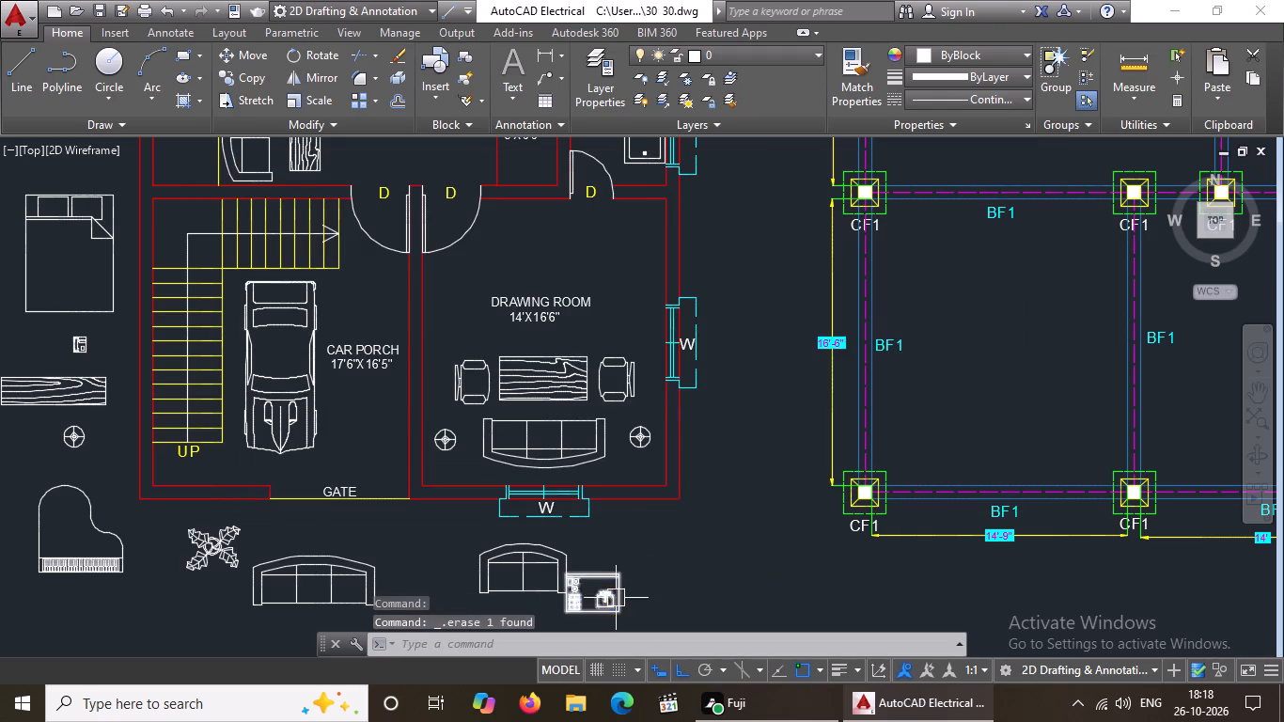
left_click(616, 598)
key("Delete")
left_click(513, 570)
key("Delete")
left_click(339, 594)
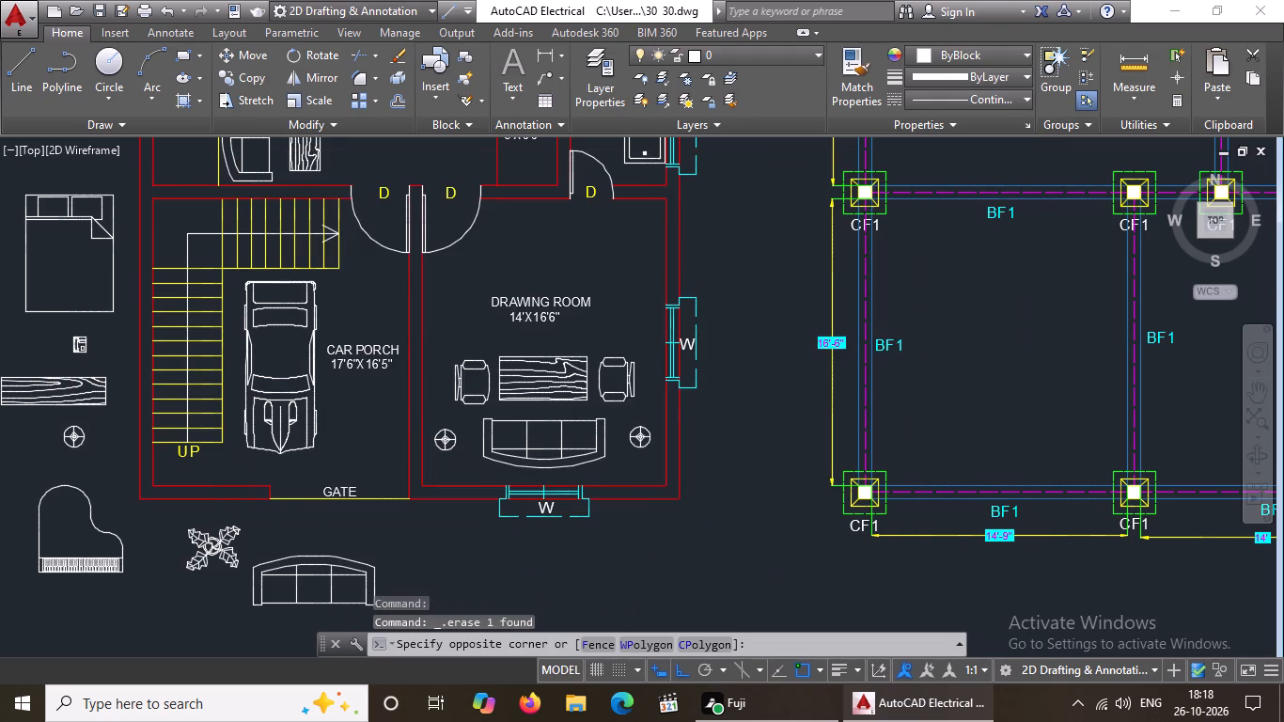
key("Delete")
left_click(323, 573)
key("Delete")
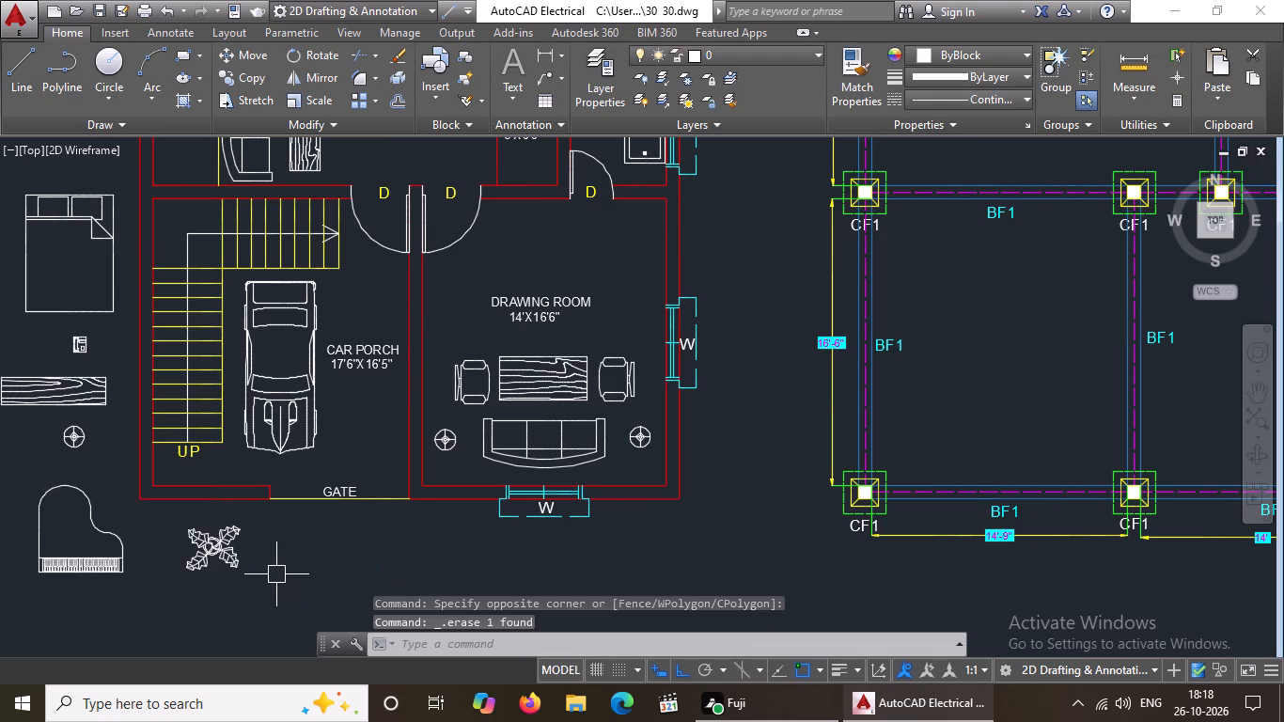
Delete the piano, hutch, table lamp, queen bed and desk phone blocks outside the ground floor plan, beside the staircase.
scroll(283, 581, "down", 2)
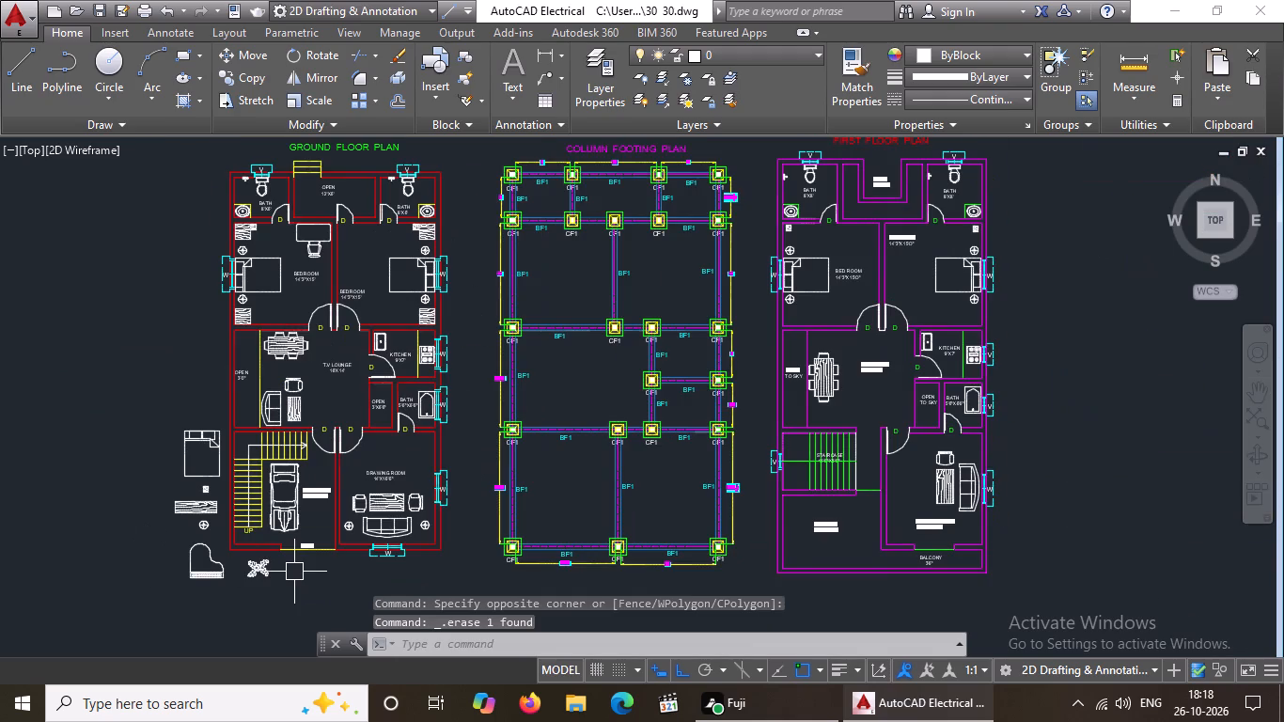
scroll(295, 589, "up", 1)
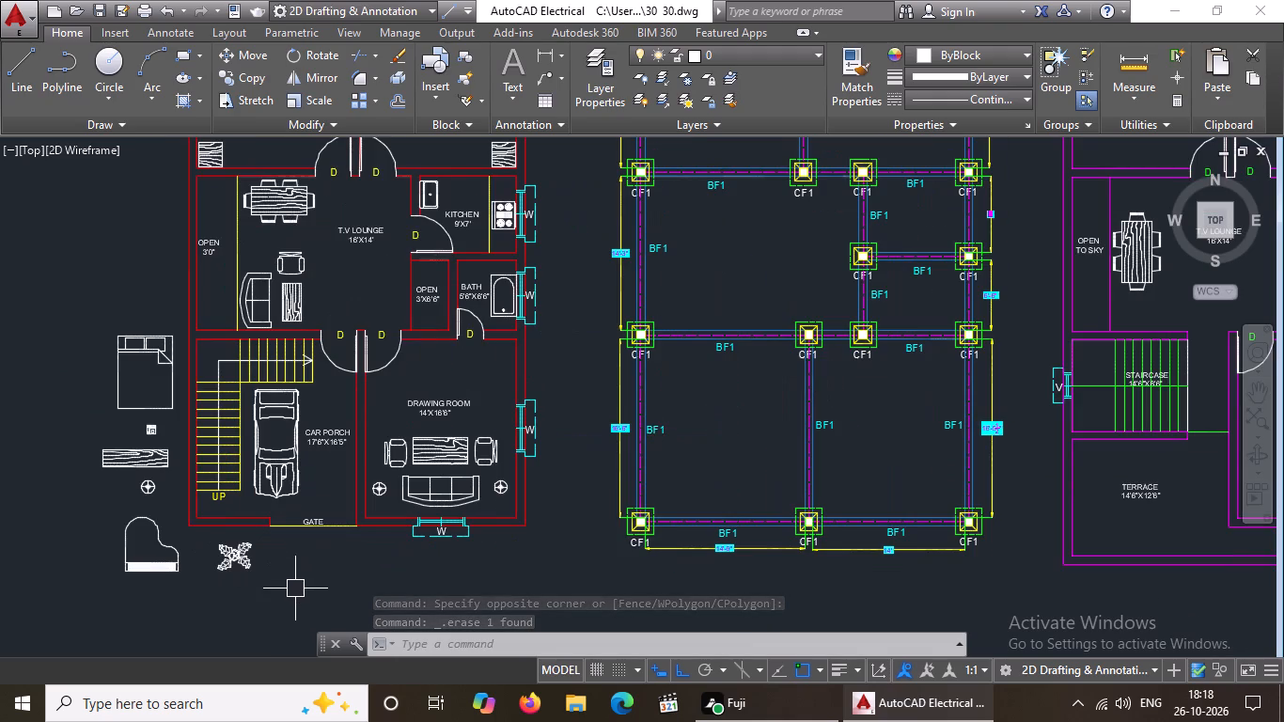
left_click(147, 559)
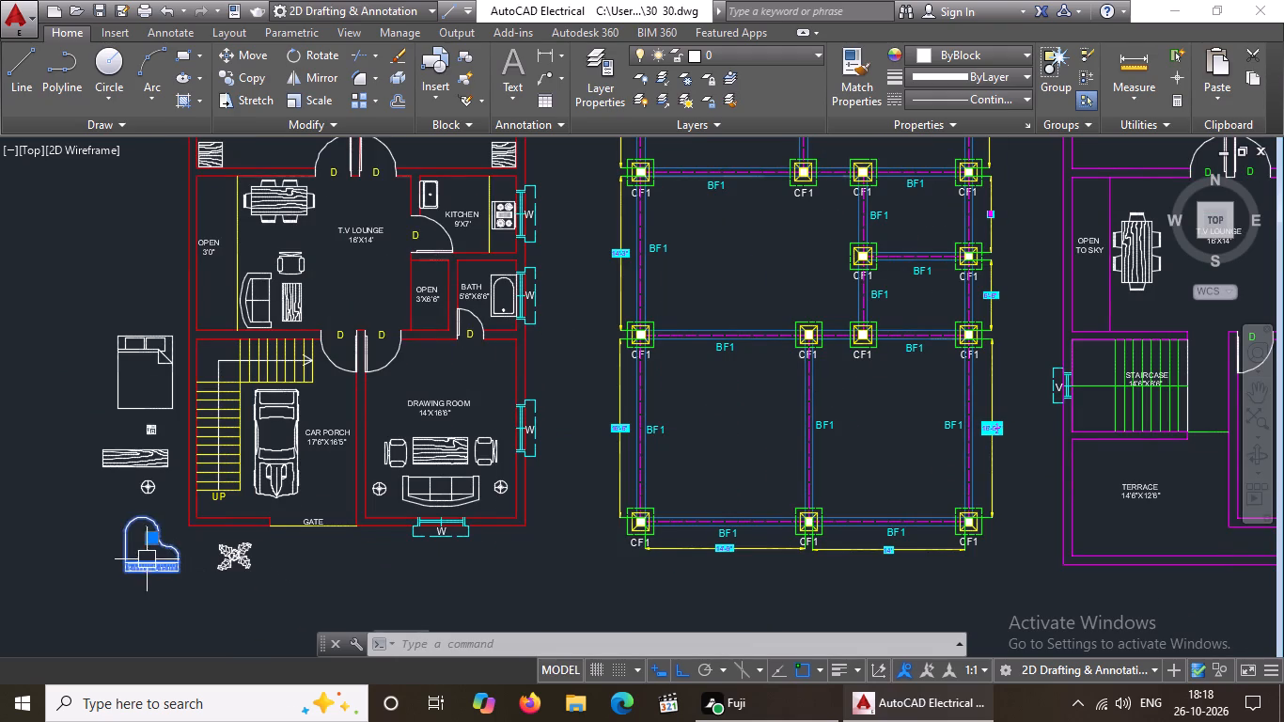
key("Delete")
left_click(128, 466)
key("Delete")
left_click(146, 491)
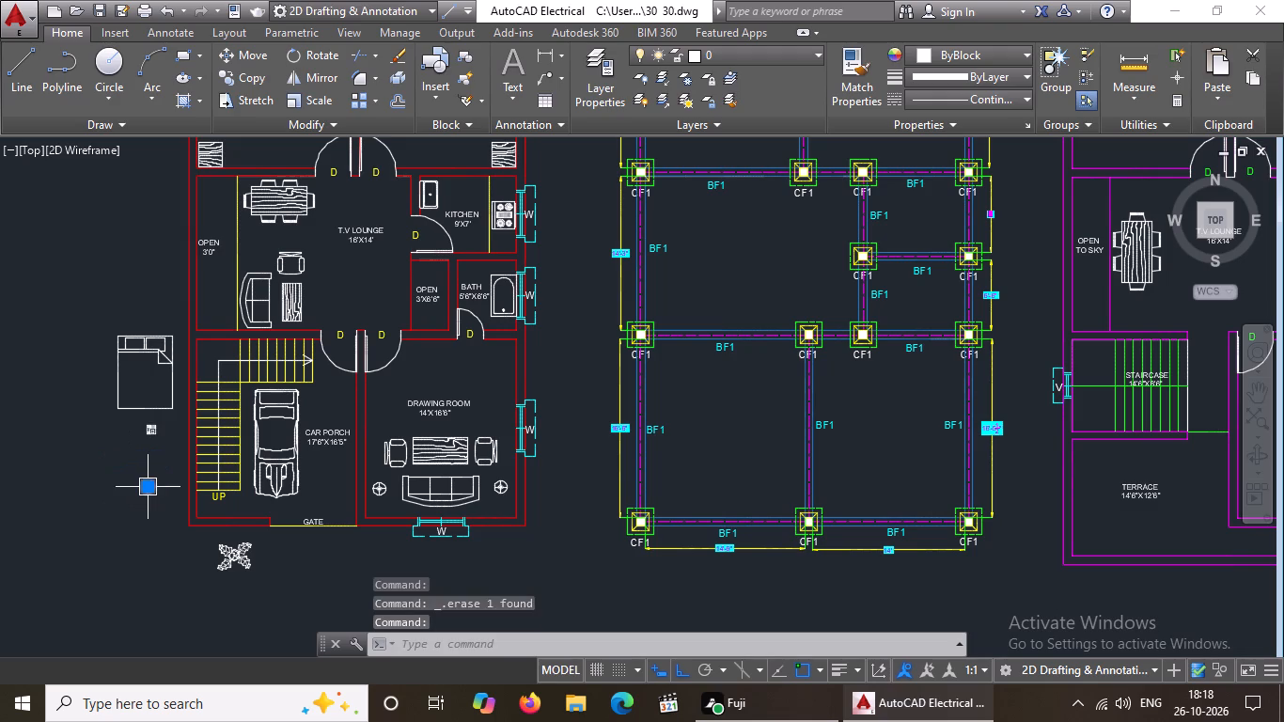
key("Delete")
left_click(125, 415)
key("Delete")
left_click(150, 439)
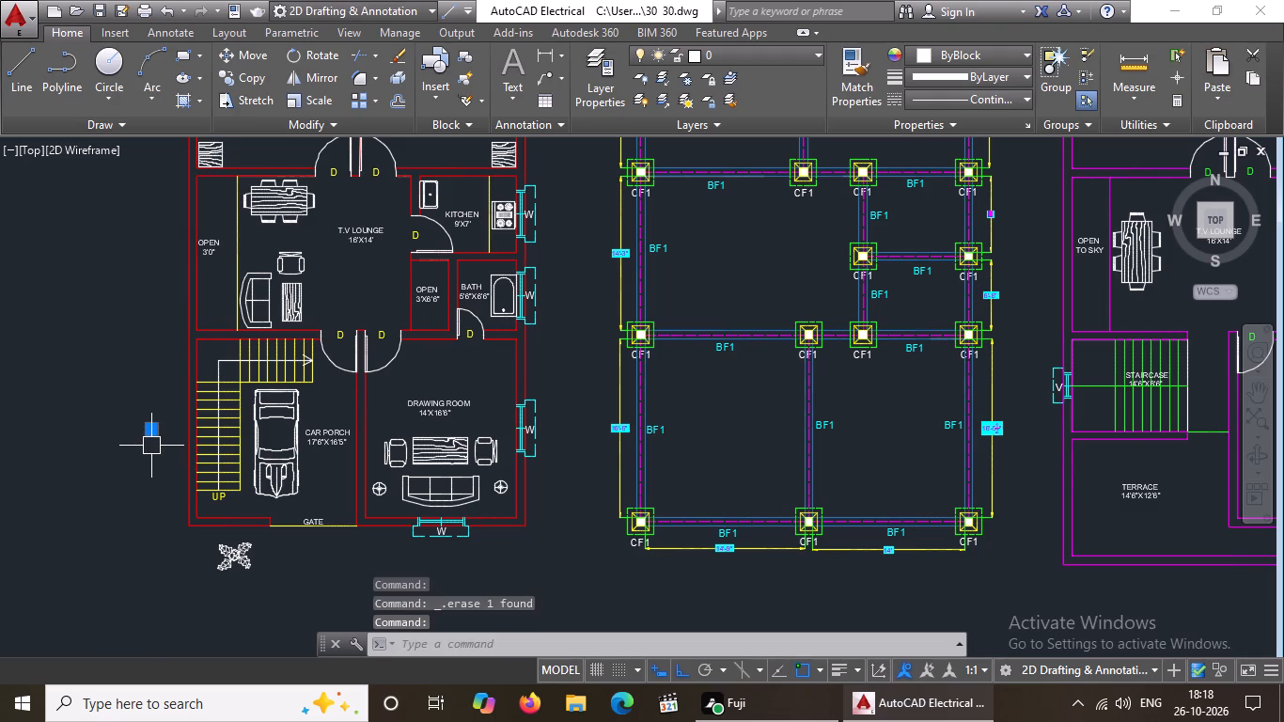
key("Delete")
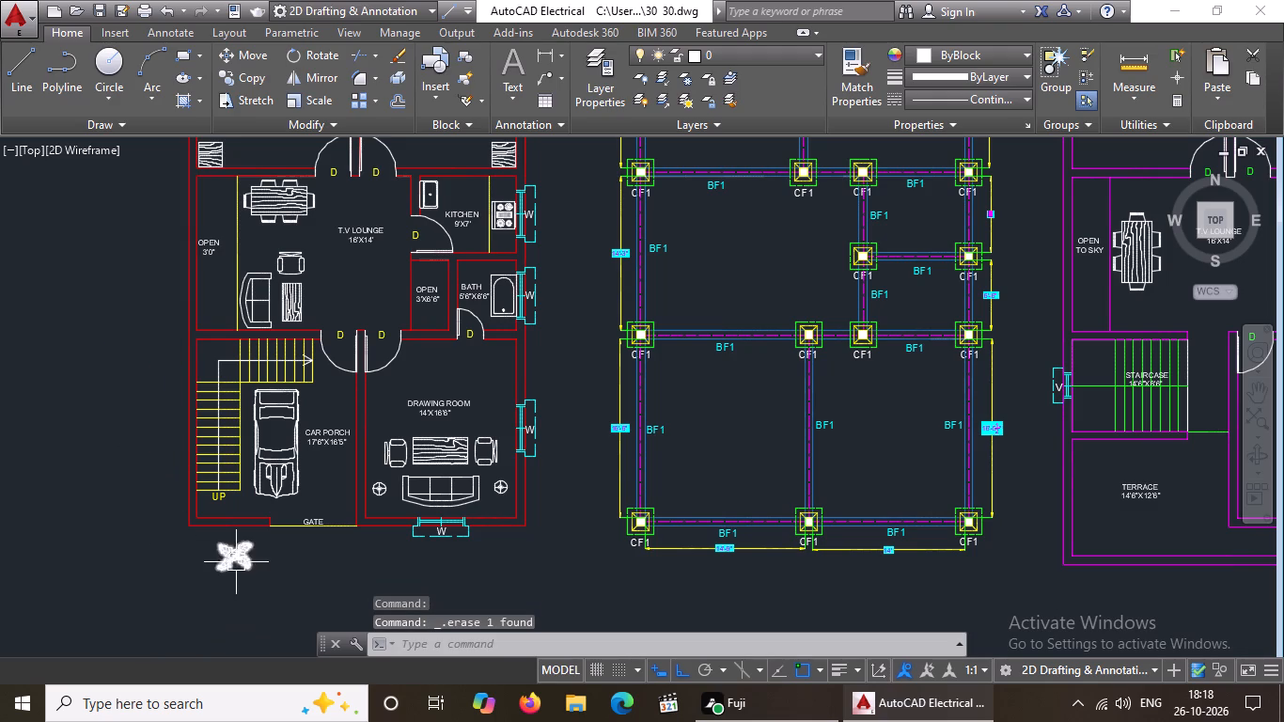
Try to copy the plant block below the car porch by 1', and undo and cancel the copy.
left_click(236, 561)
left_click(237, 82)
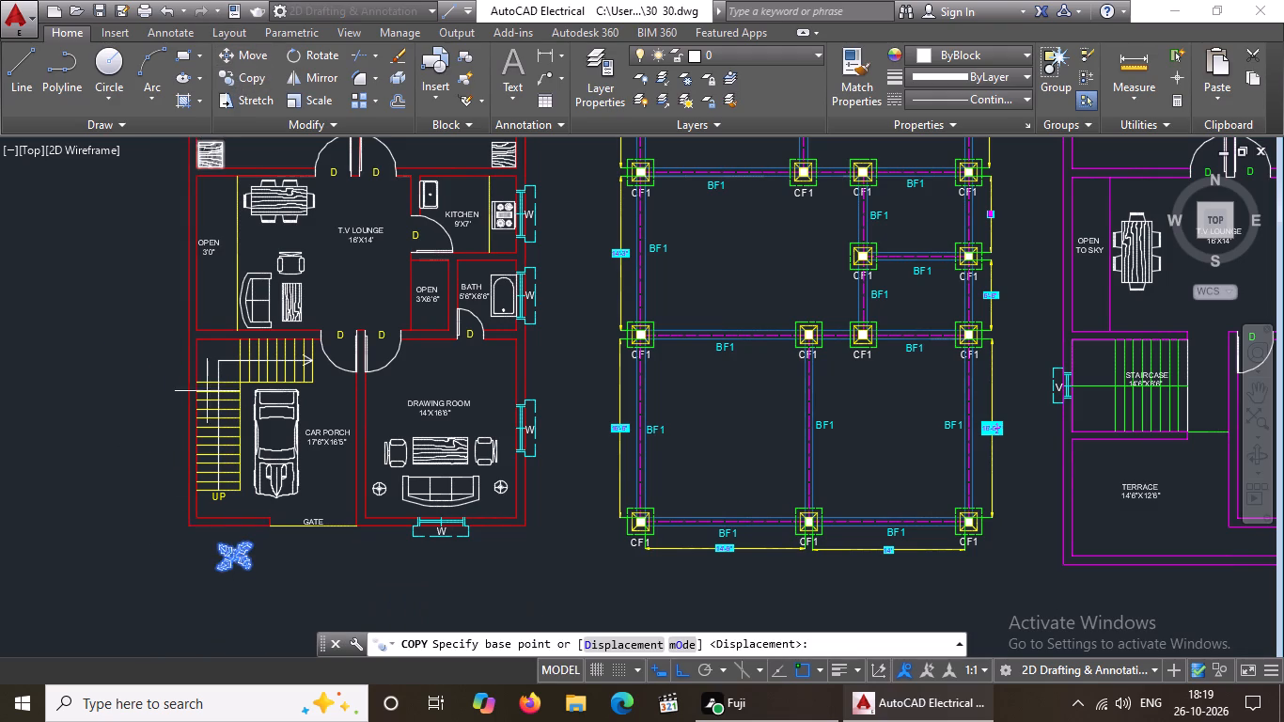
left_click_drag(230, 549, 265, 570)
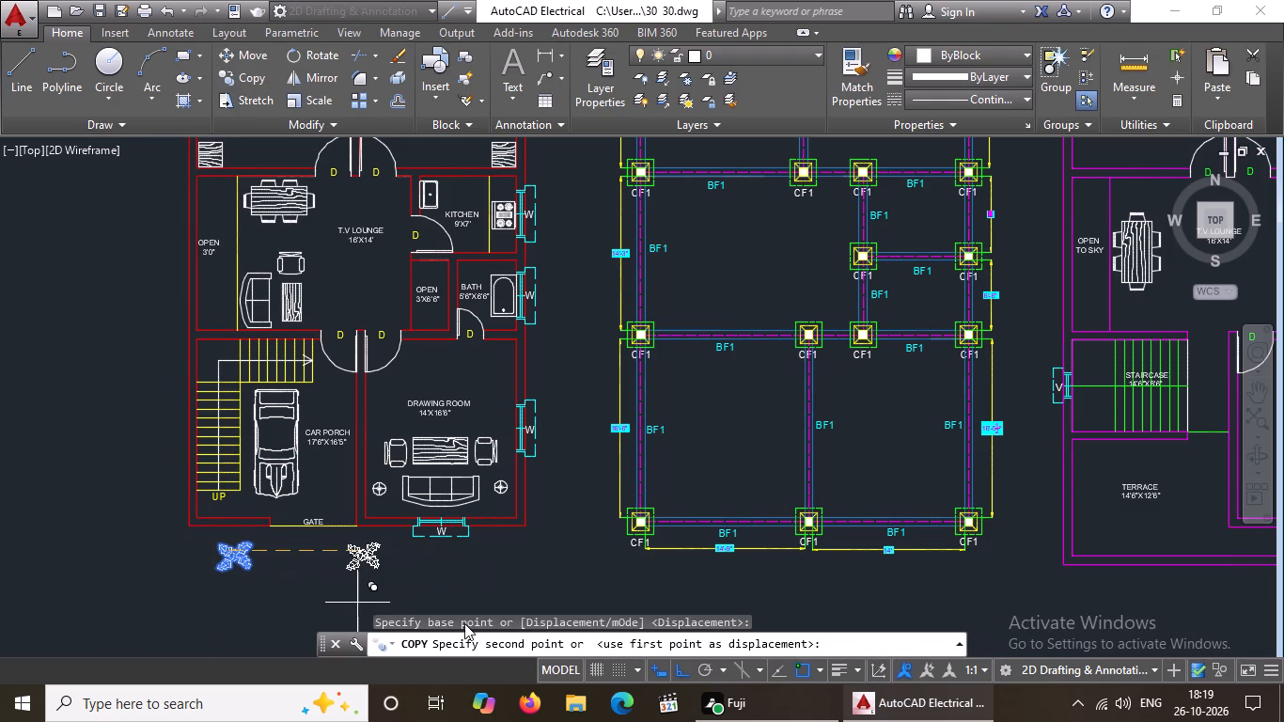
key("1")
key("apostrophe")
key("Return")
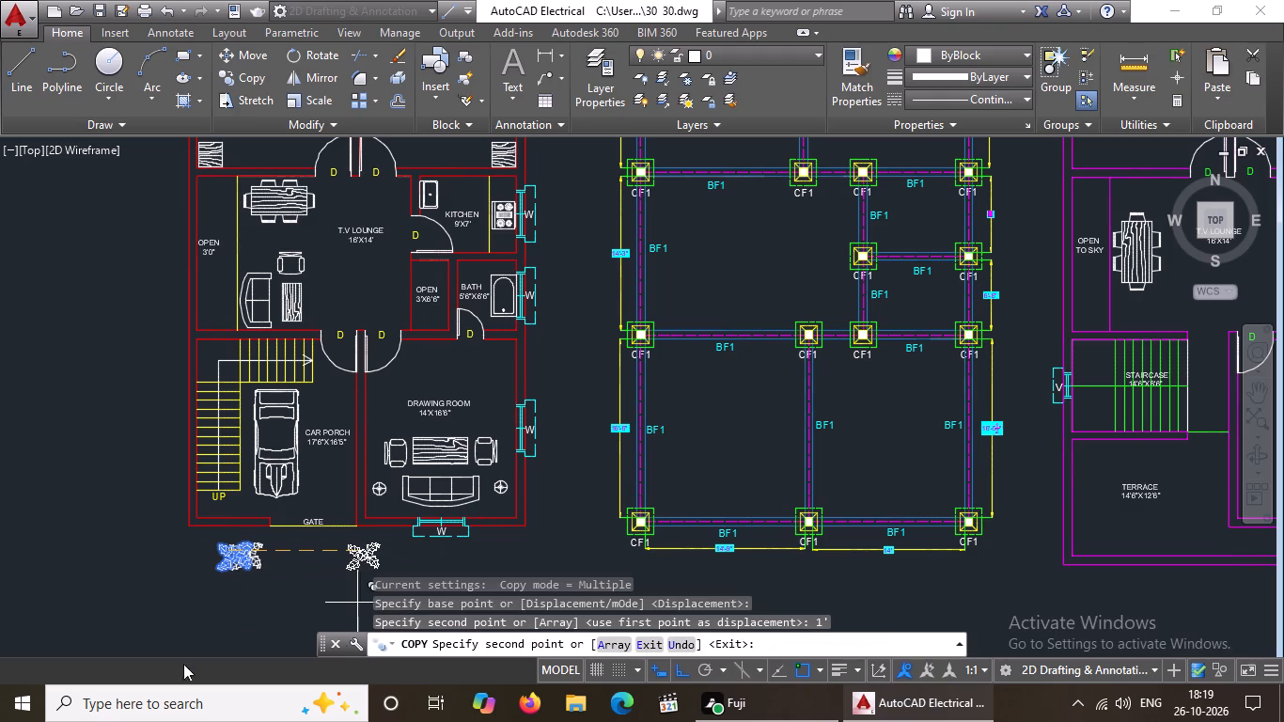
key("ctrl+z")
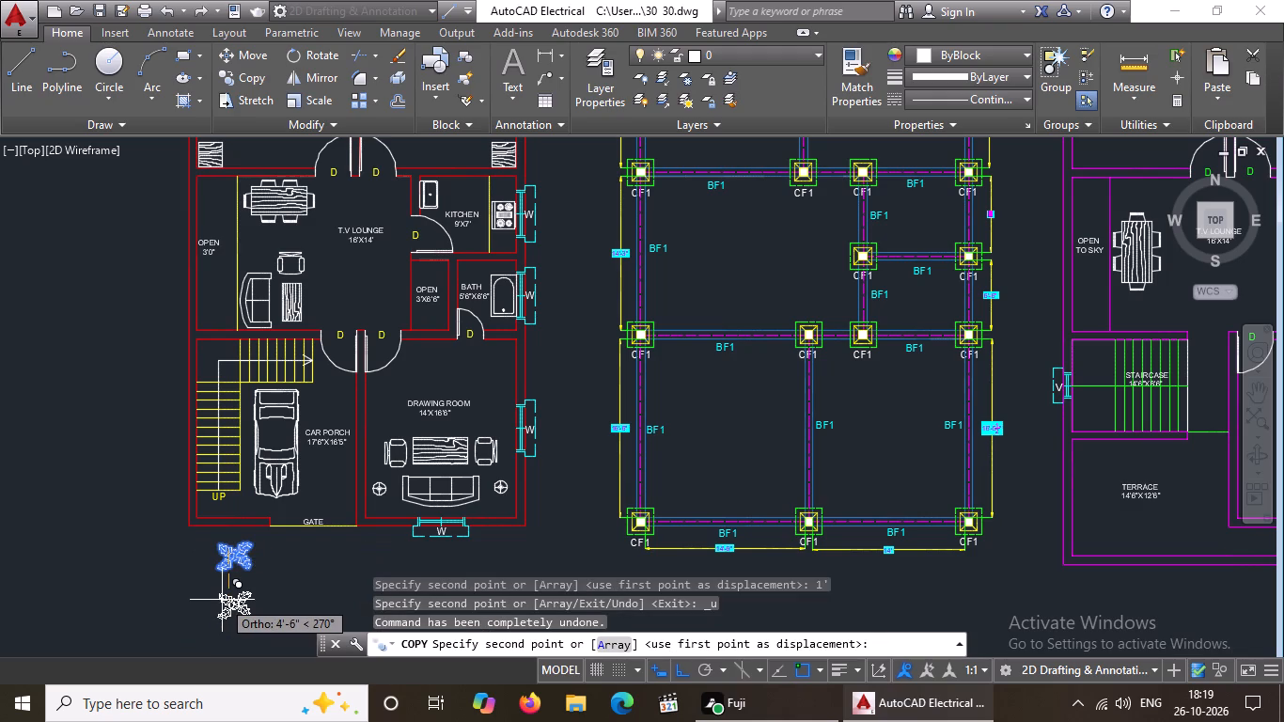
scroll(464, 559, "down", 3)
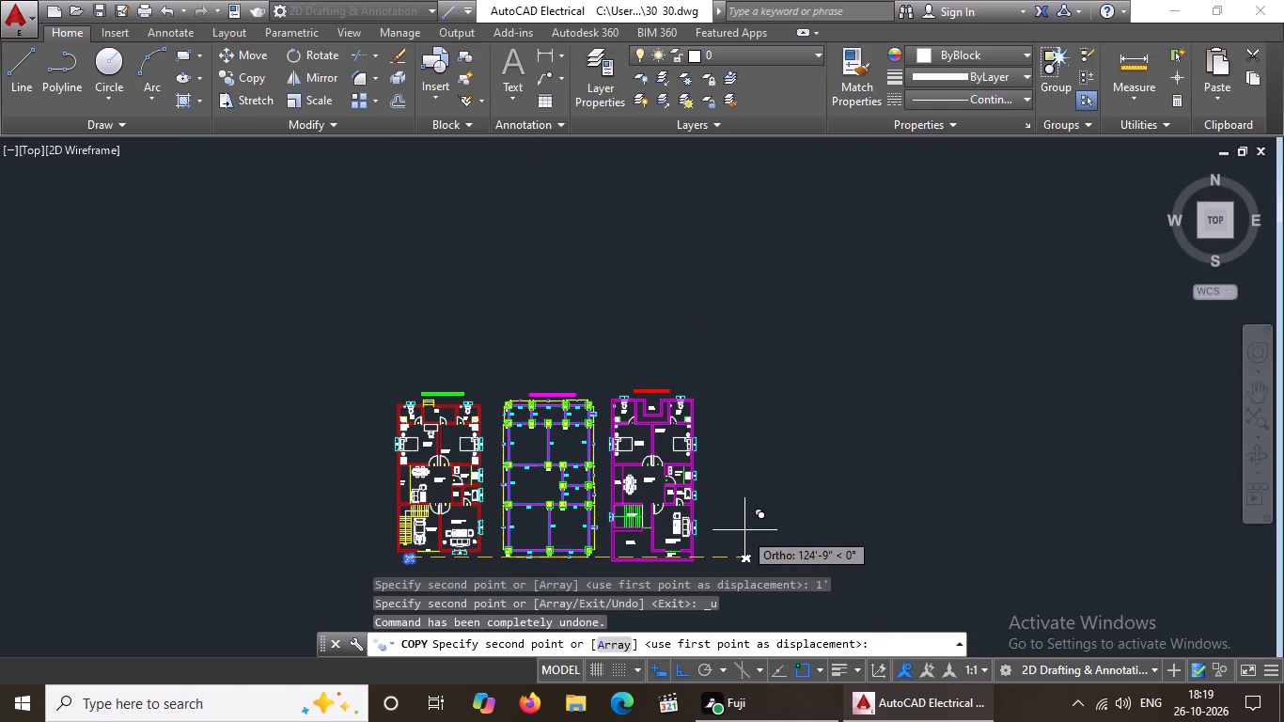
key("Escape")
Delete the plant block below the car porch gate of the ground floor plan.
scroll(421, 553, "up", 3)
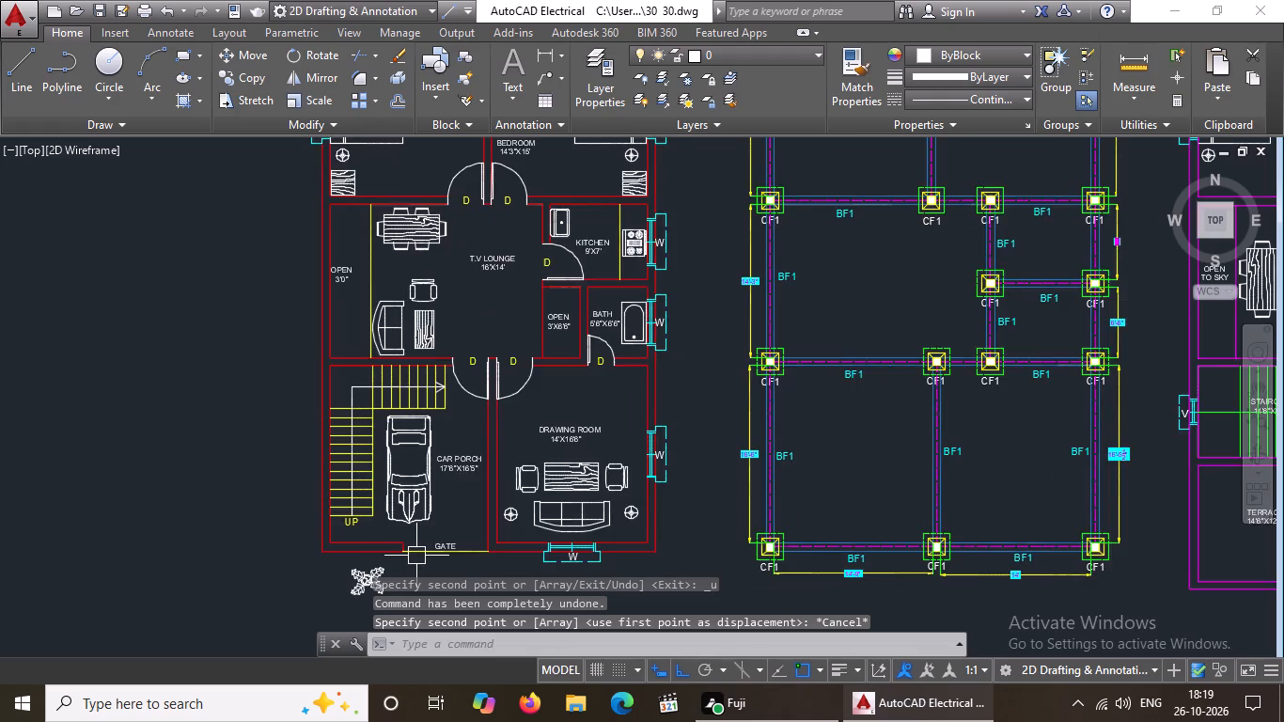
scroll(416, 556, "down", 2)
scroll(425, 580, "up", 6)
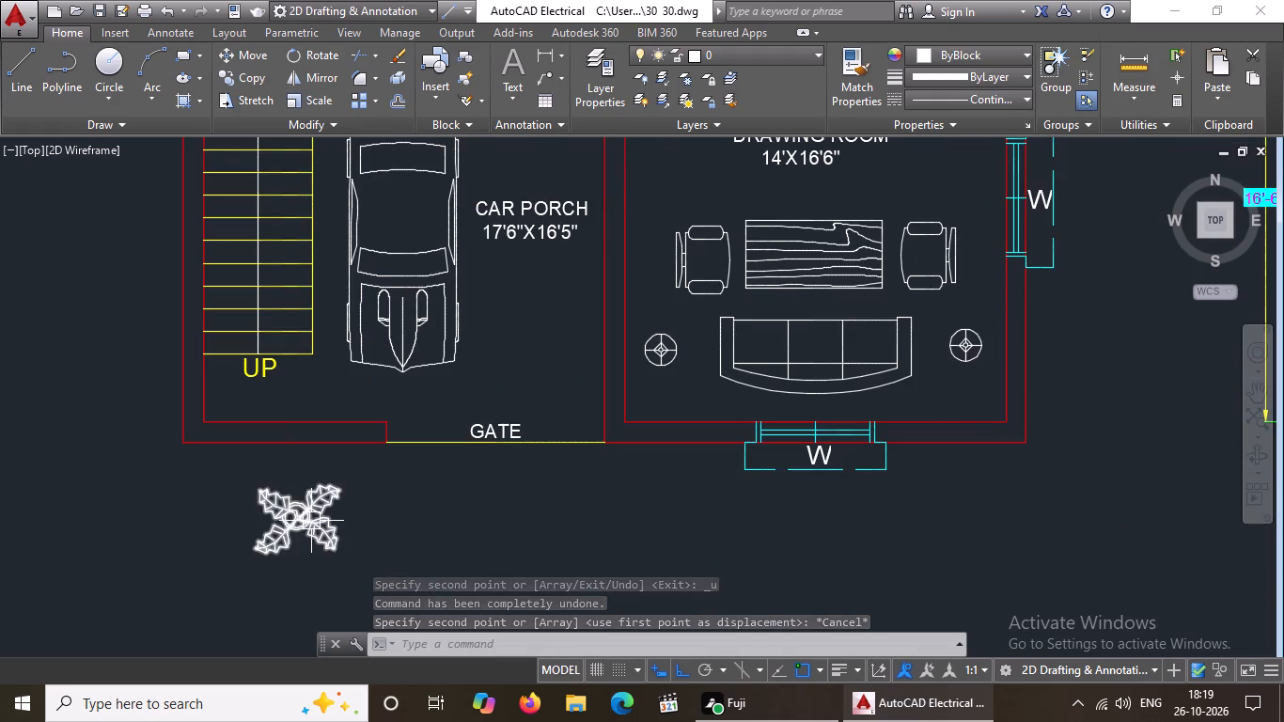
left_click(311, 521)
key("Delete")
Examine the ground floor, column footing and first floor plans, including the first floor staircase, terrace and drawing room.
scroll(310, 521, "up", 1)
scroll(310, 521, "down", 3)
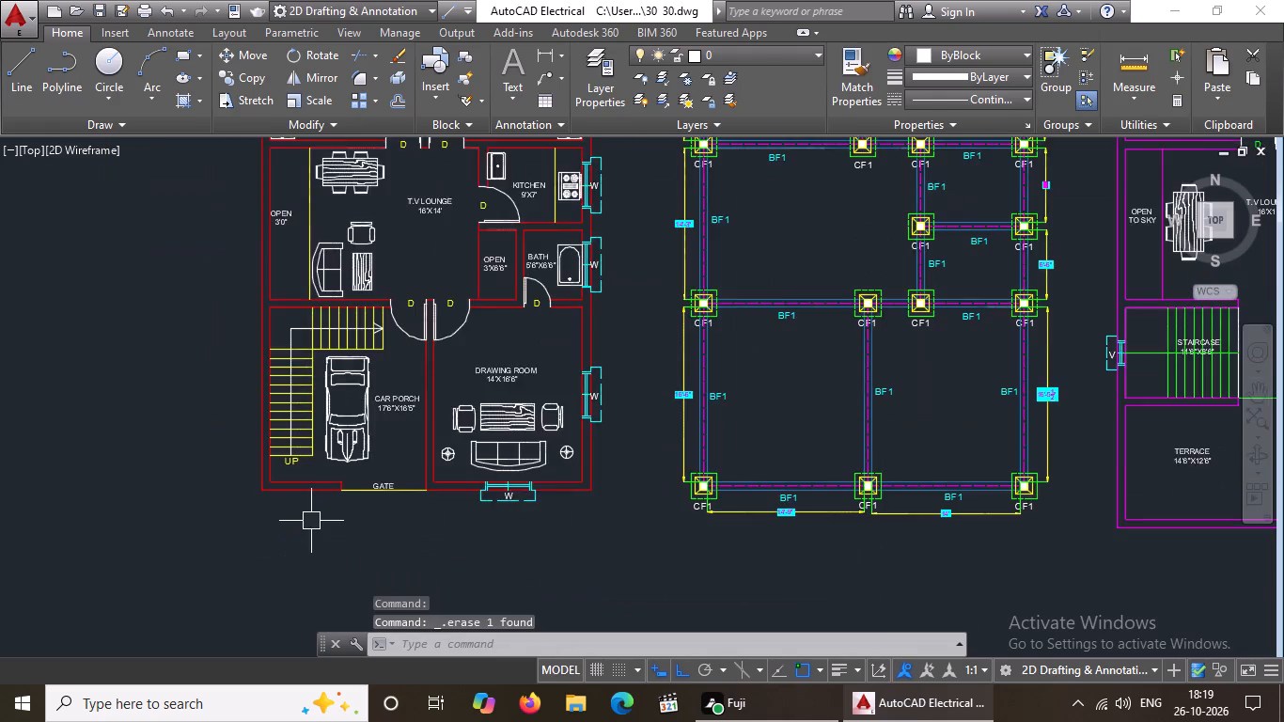
scroll(316, 521, "down", 2)
key("Escape")
middle_click_drag(452, 499, 464, 493)
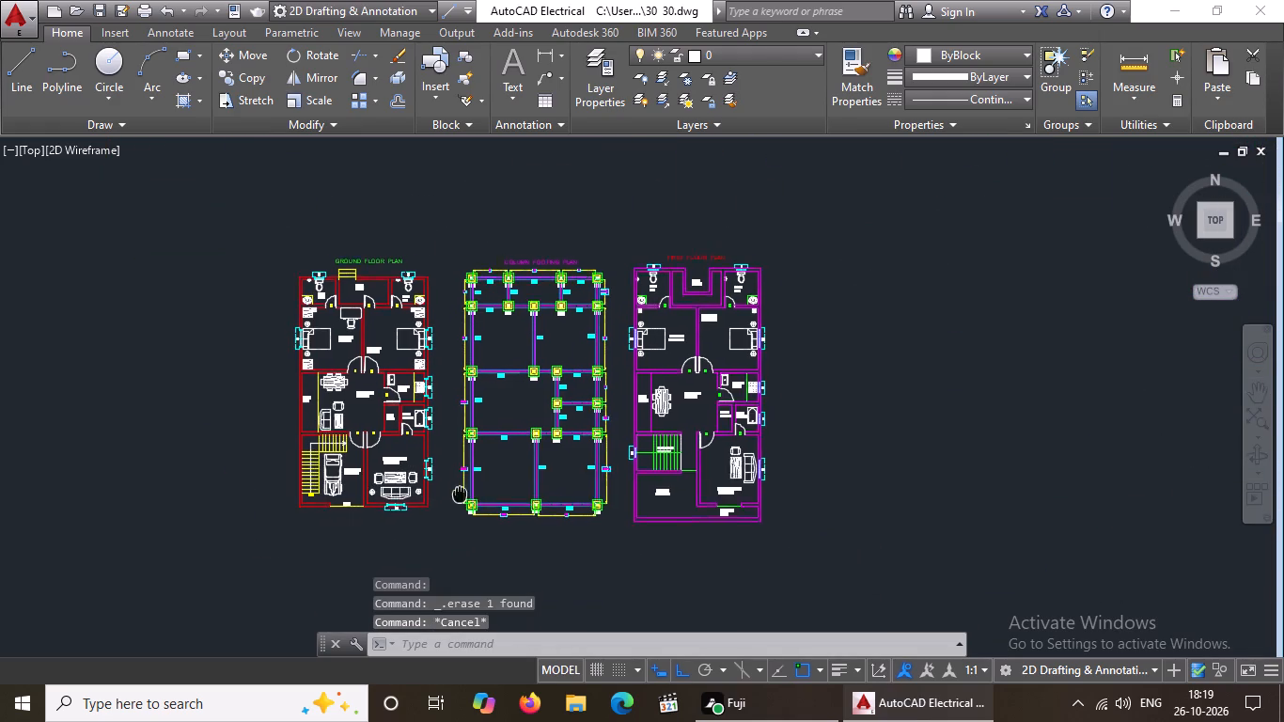
middle_click_drag(464, 493, 492, 482)
key("Escape")
key("Escape")
scroll(621, 481, "up", 1)
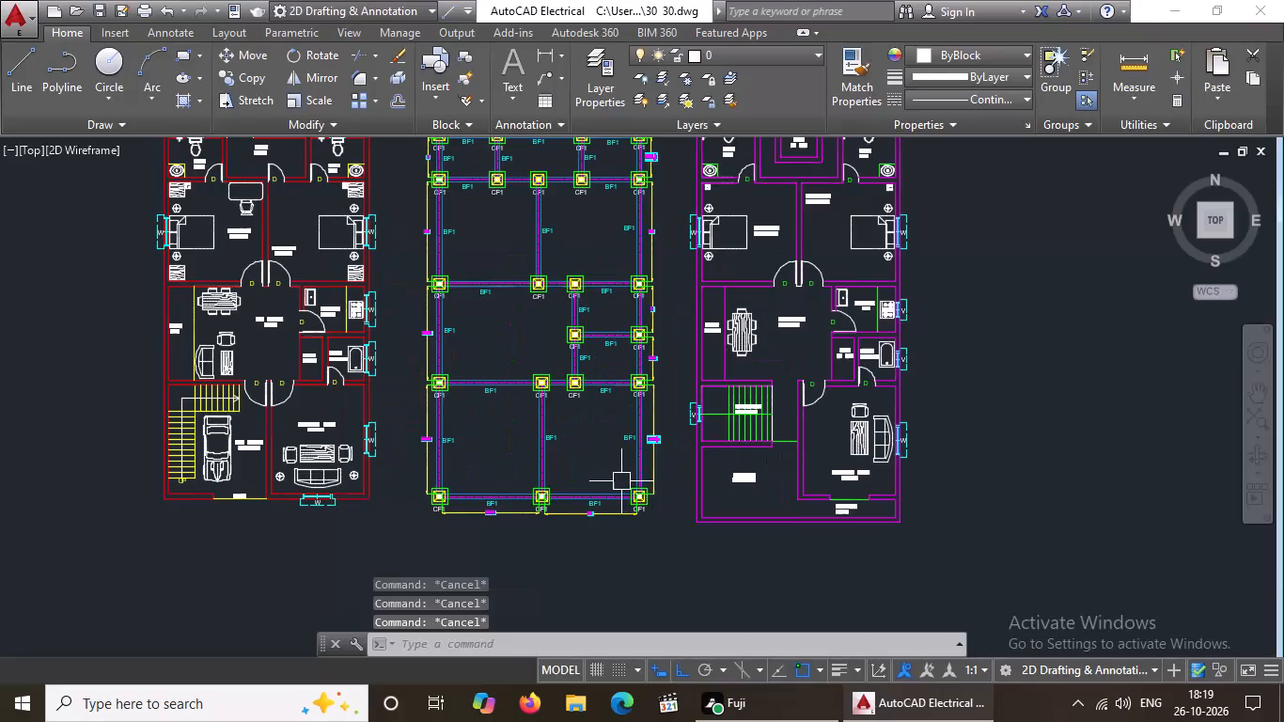
scroll(716, 410, "up", 1)
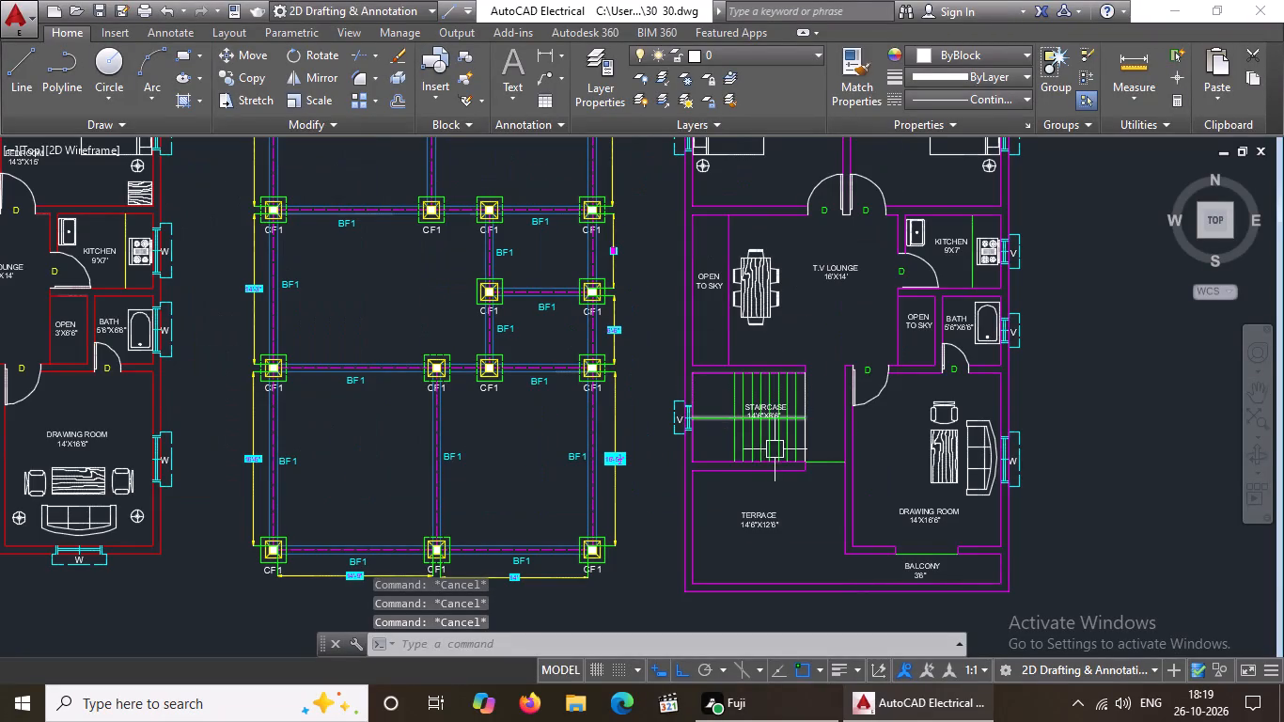
scroll(789, 454, "up", 2)
scroll(855, 478, "down", 2)
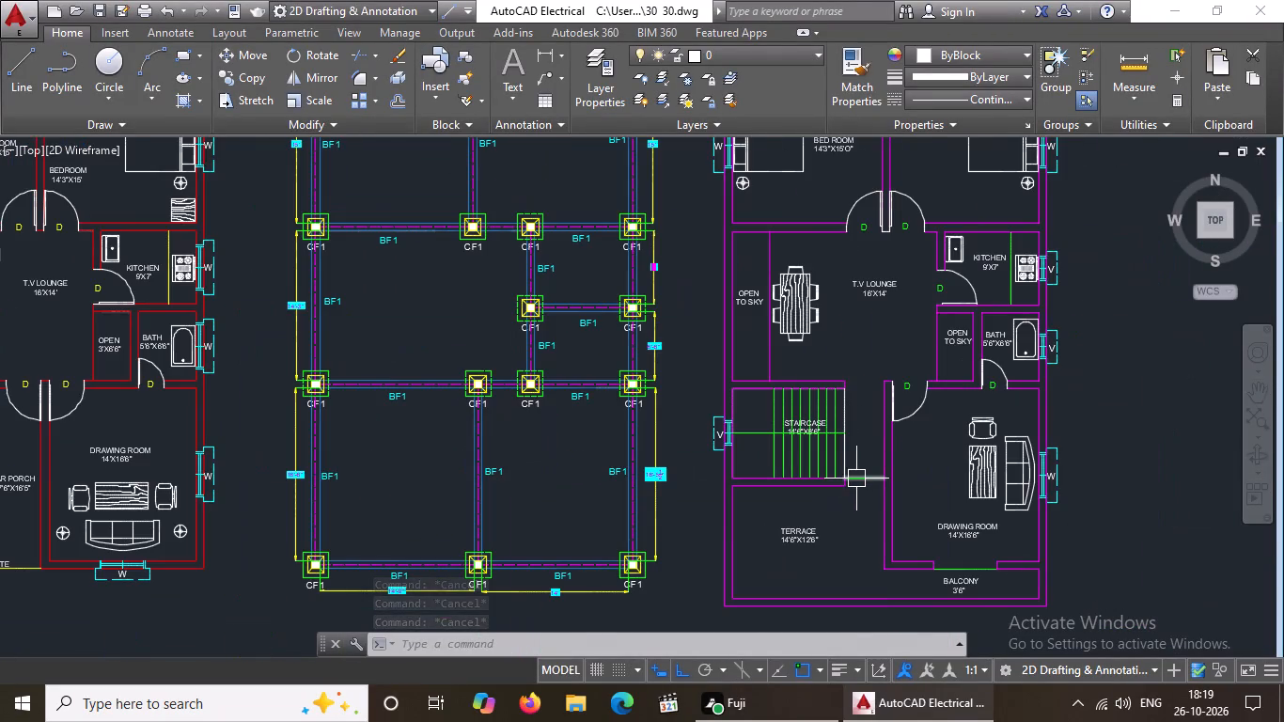
scroll(855, 480, "down", 1)
key("Escape")
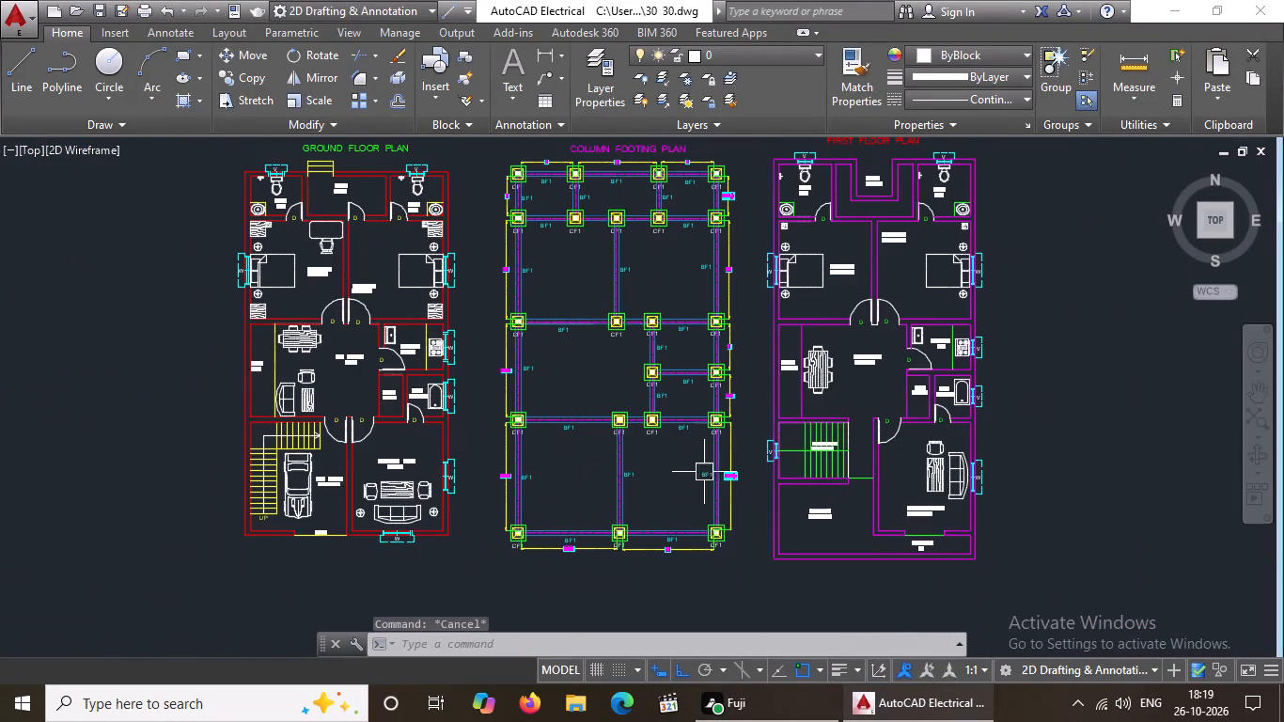
Open the tool palettes and insert the Door Elevation block from the Imperial architectural samples in the empty space beside the first floor plan.
type("TP")
key("space")
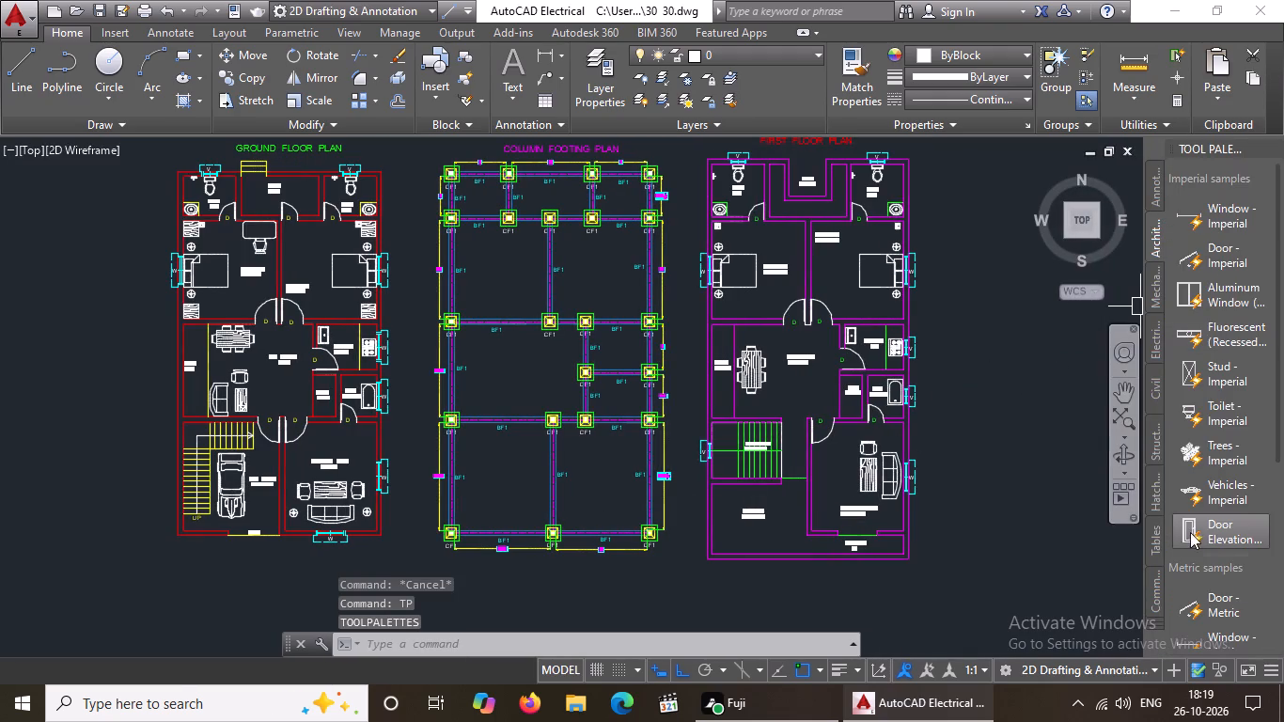
left_click_drag(1196, 530, 1040, 526)
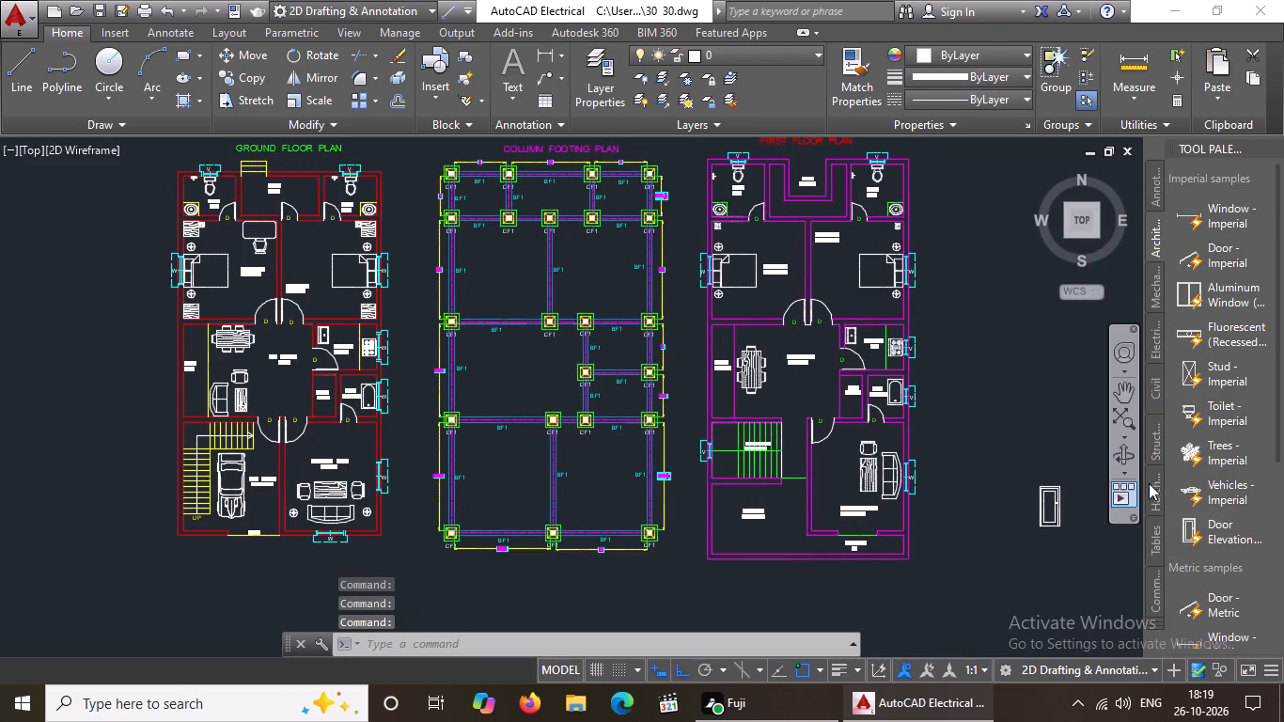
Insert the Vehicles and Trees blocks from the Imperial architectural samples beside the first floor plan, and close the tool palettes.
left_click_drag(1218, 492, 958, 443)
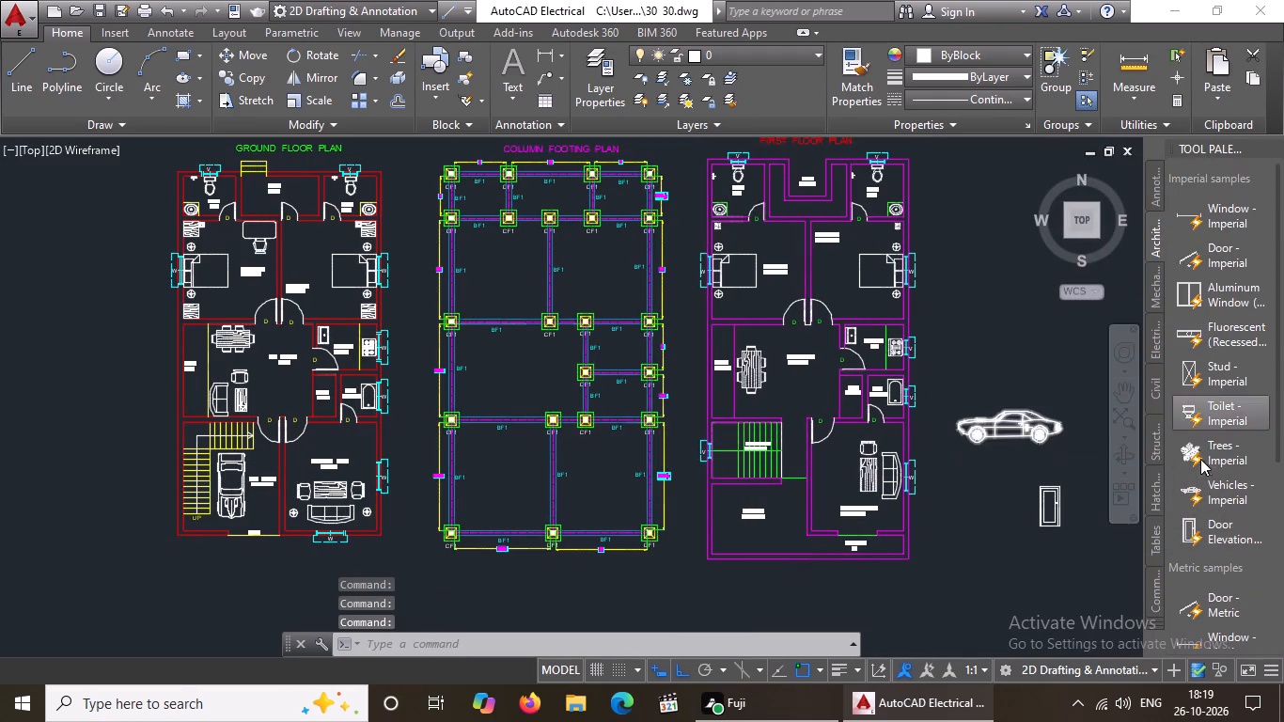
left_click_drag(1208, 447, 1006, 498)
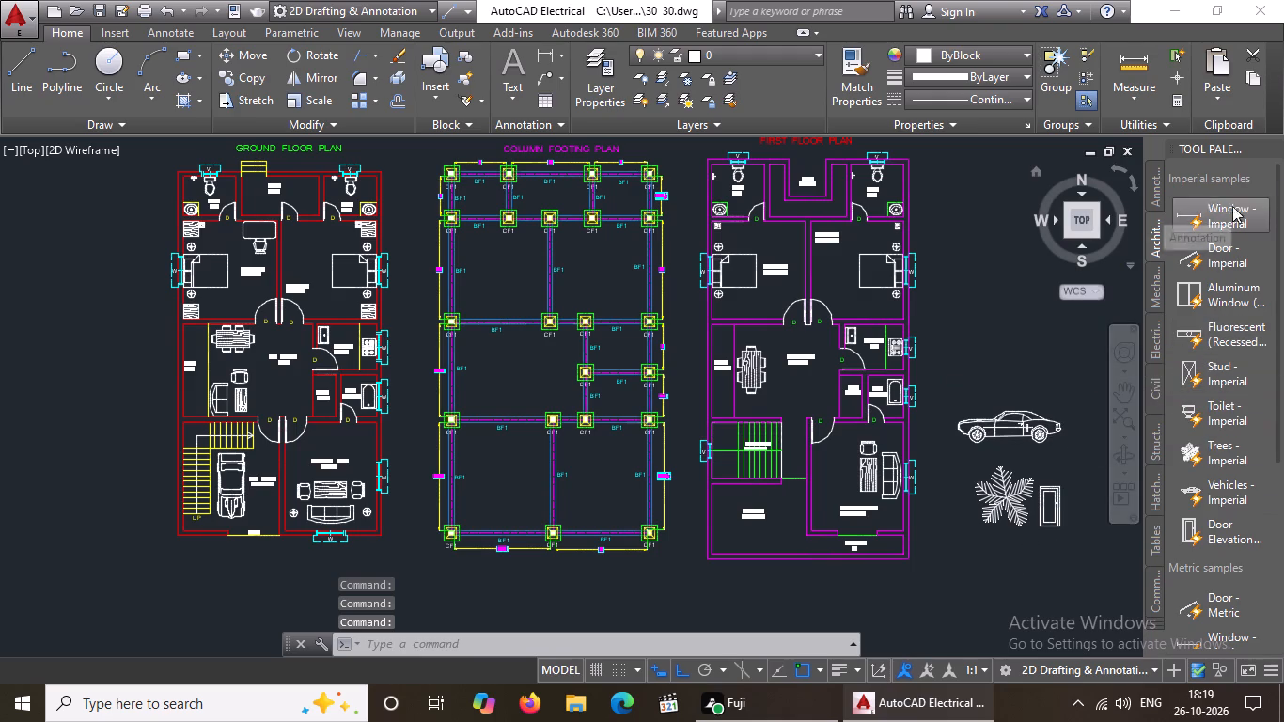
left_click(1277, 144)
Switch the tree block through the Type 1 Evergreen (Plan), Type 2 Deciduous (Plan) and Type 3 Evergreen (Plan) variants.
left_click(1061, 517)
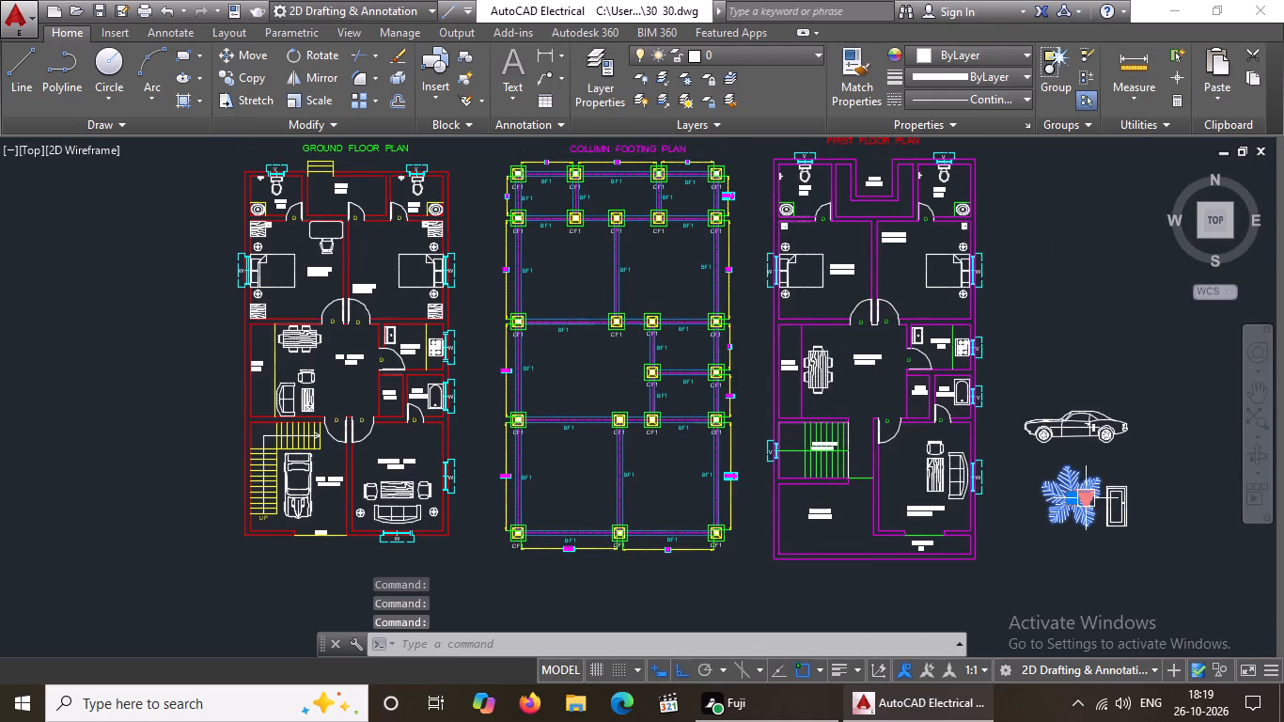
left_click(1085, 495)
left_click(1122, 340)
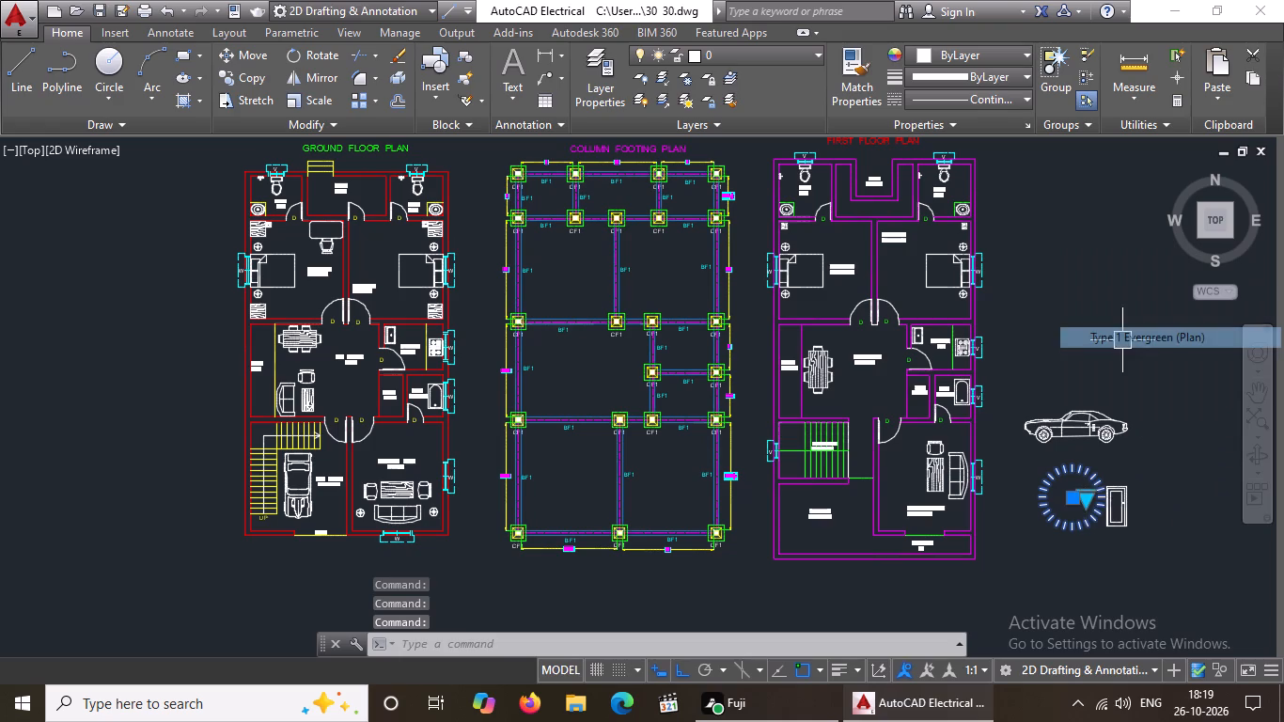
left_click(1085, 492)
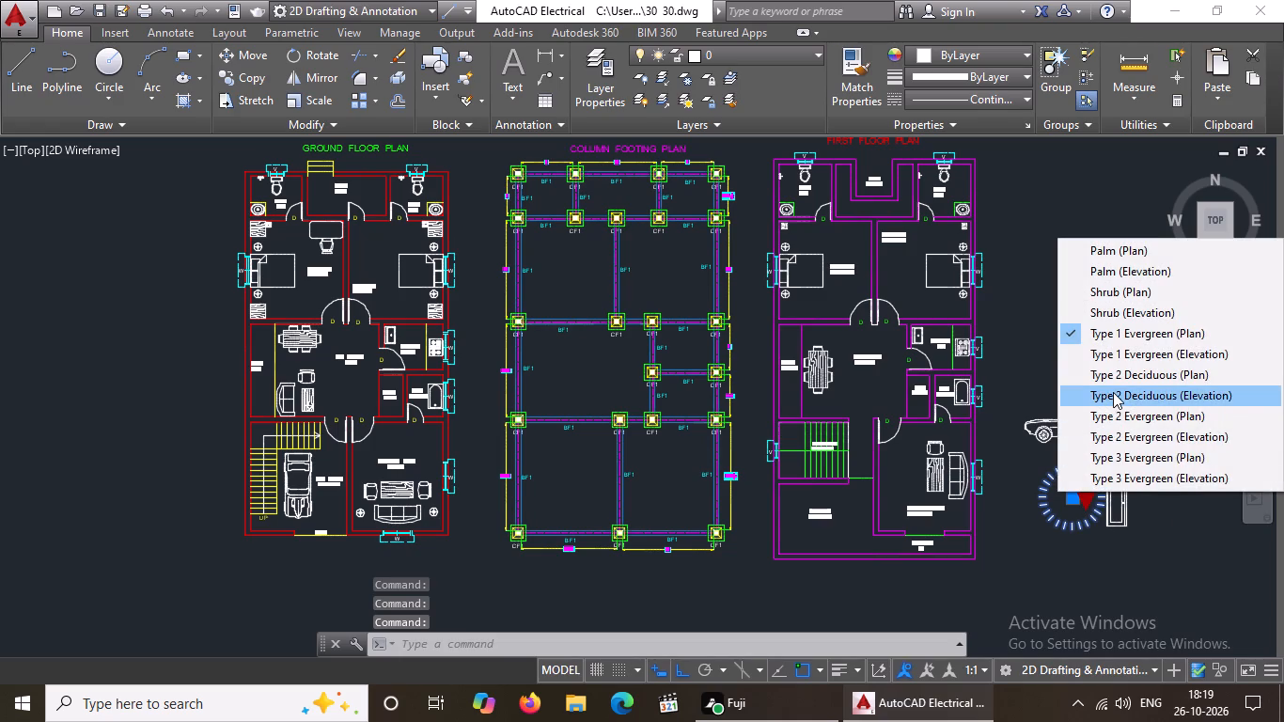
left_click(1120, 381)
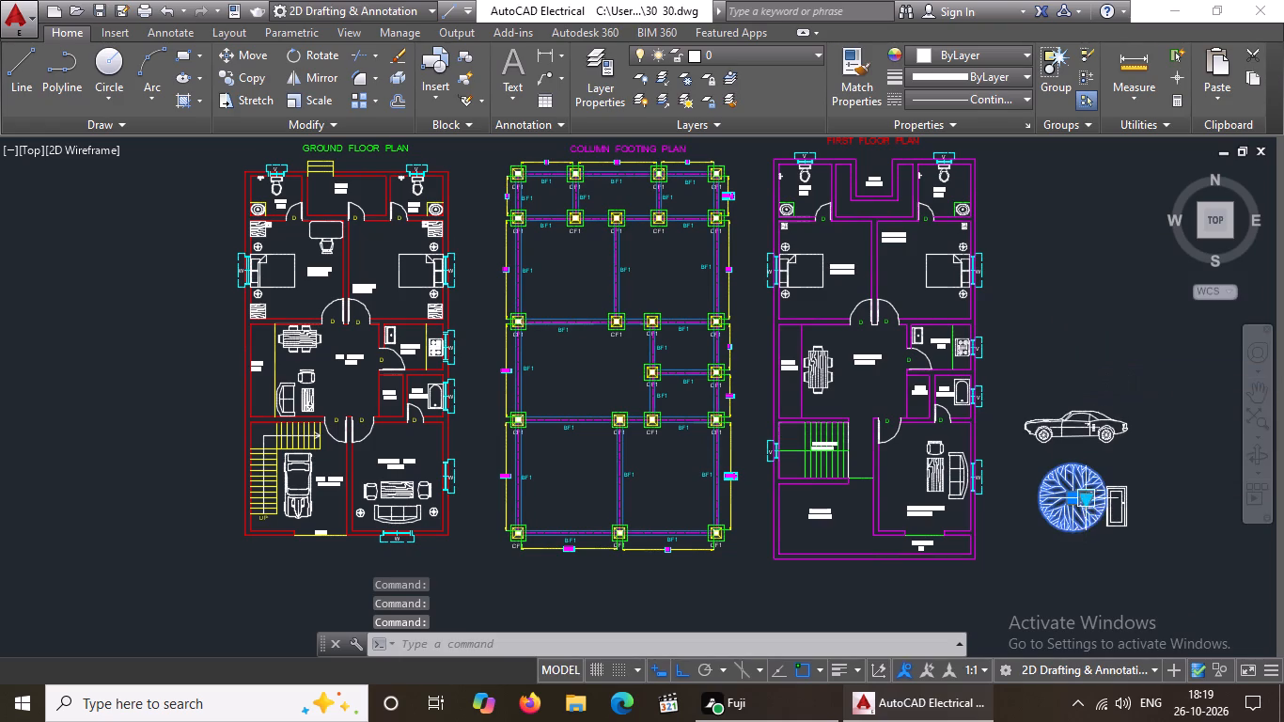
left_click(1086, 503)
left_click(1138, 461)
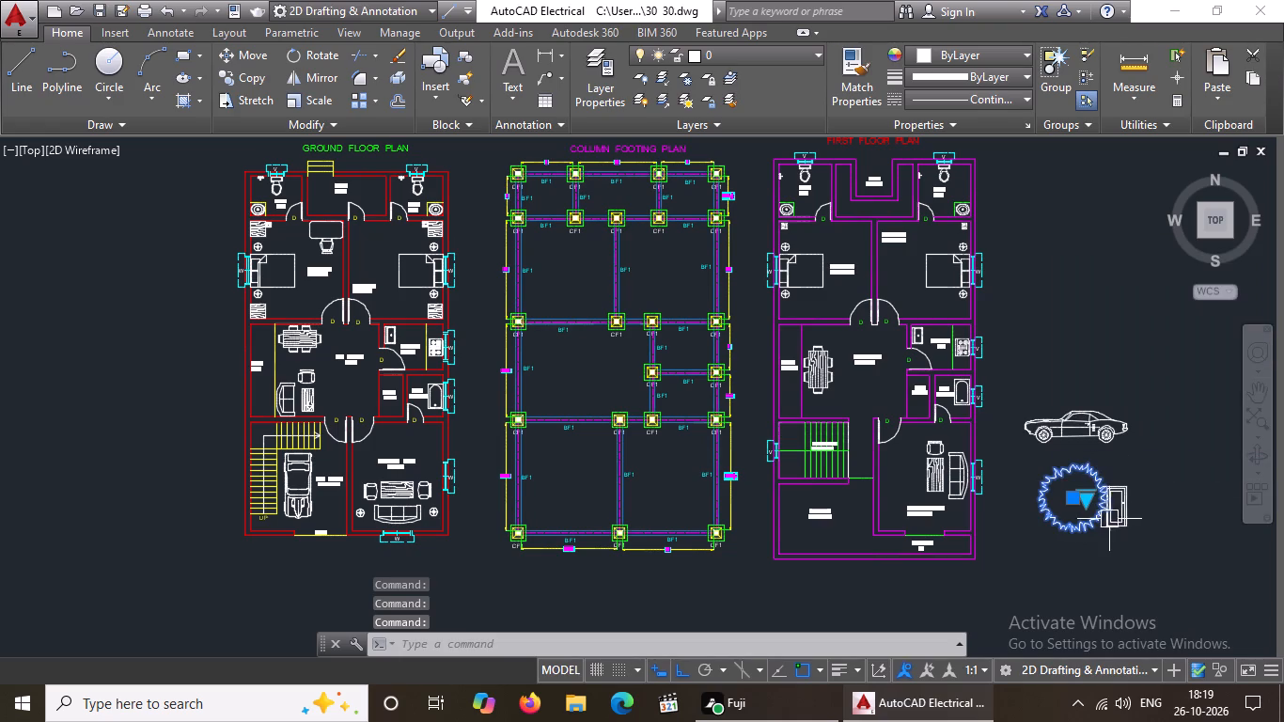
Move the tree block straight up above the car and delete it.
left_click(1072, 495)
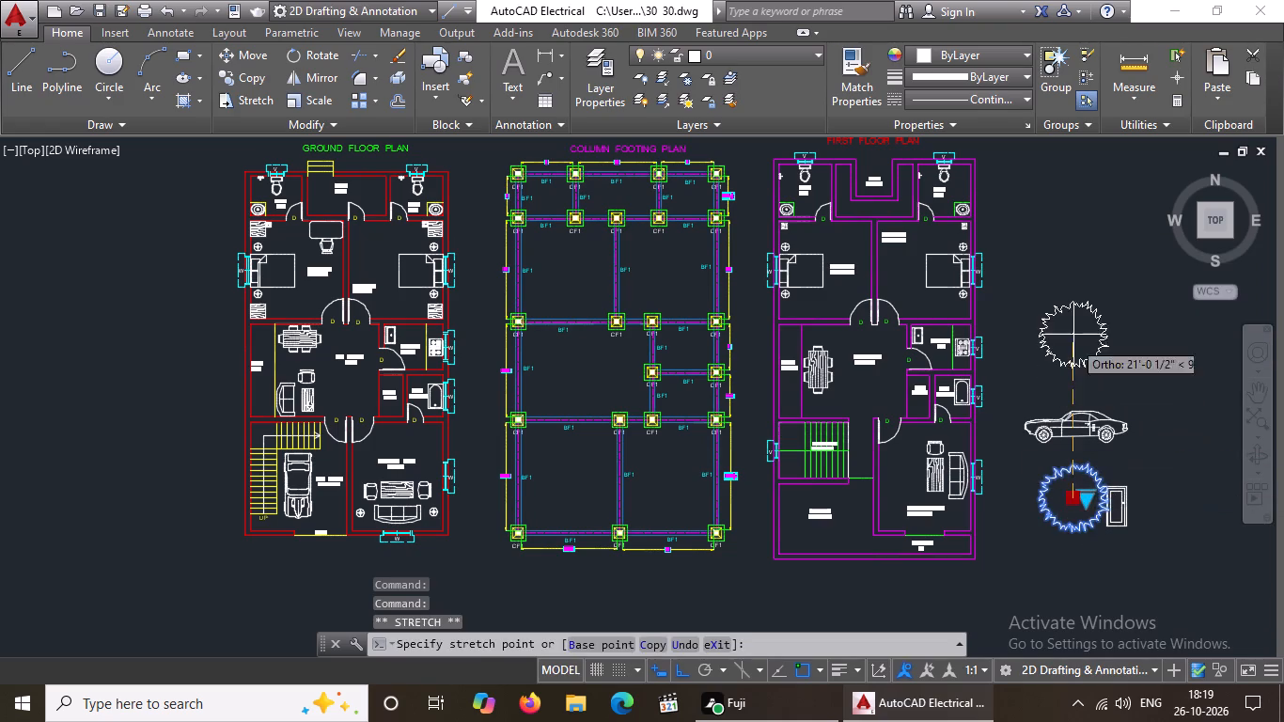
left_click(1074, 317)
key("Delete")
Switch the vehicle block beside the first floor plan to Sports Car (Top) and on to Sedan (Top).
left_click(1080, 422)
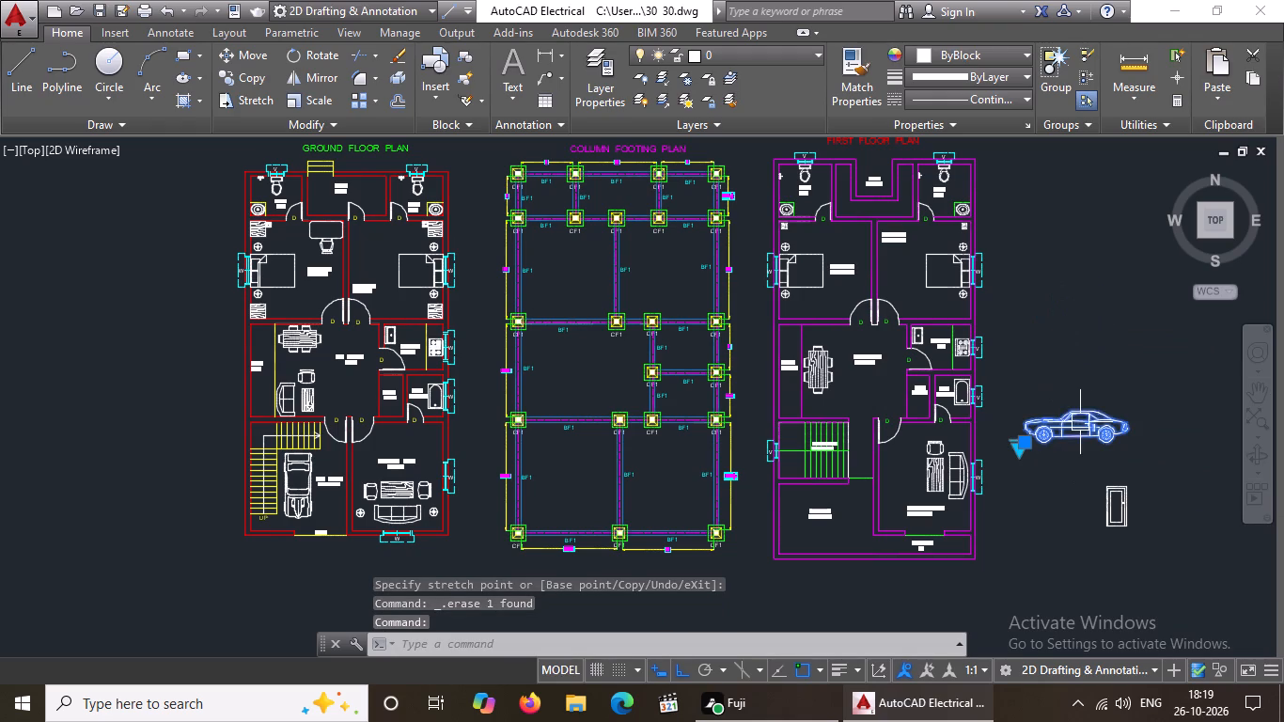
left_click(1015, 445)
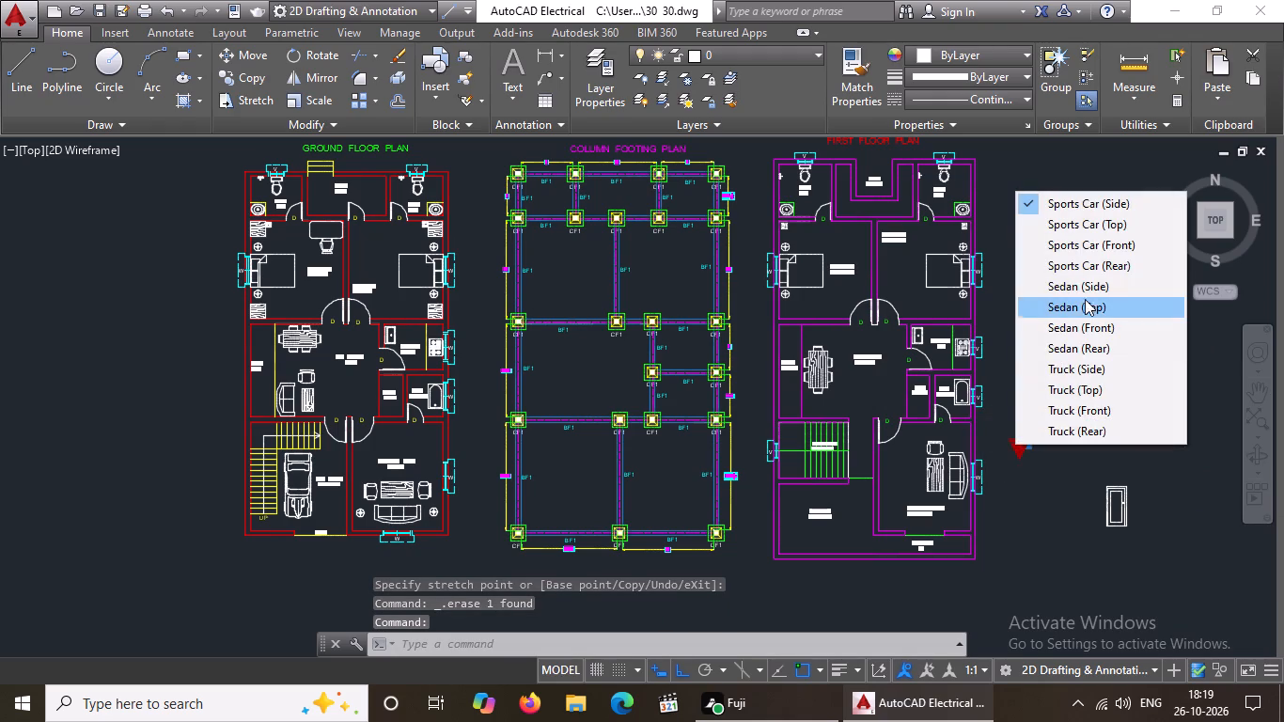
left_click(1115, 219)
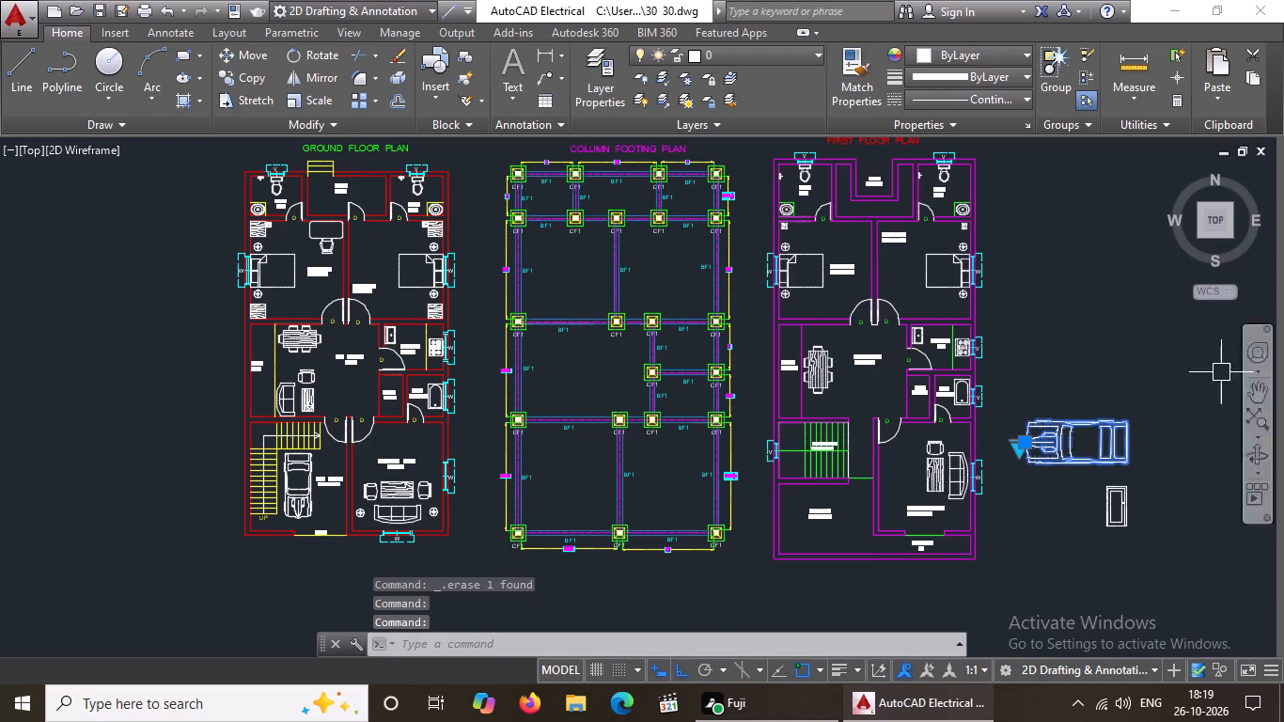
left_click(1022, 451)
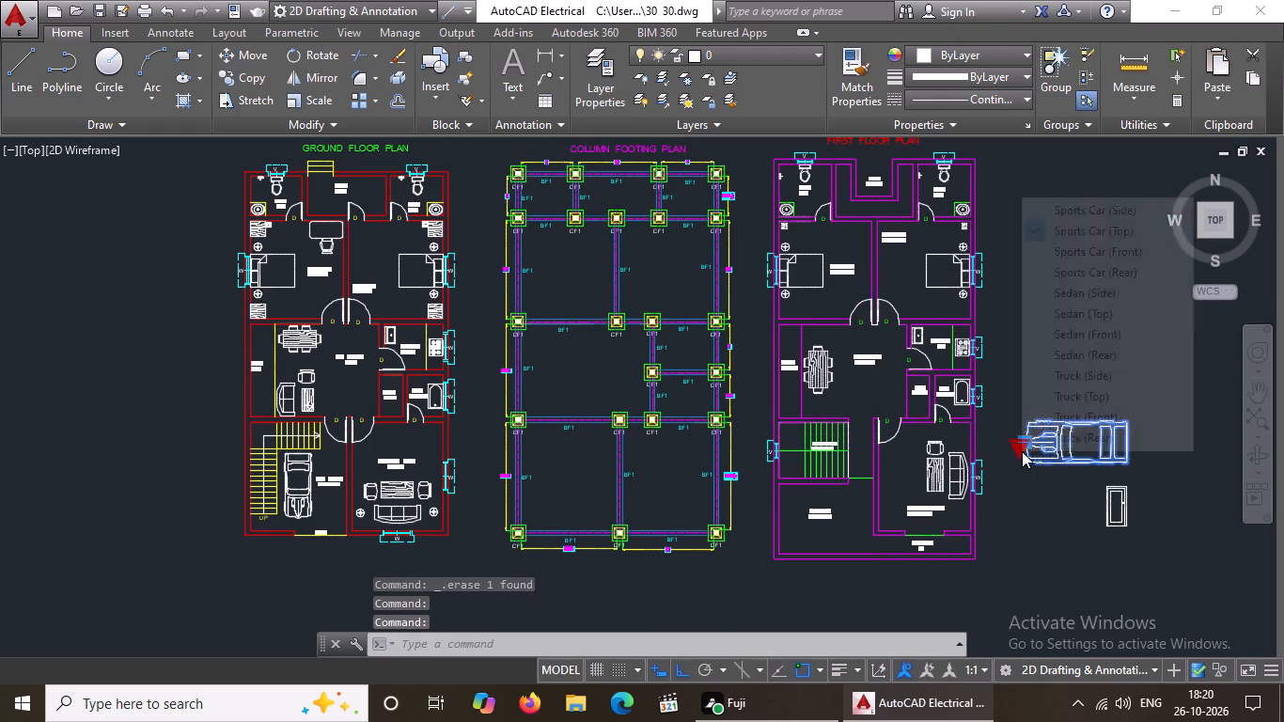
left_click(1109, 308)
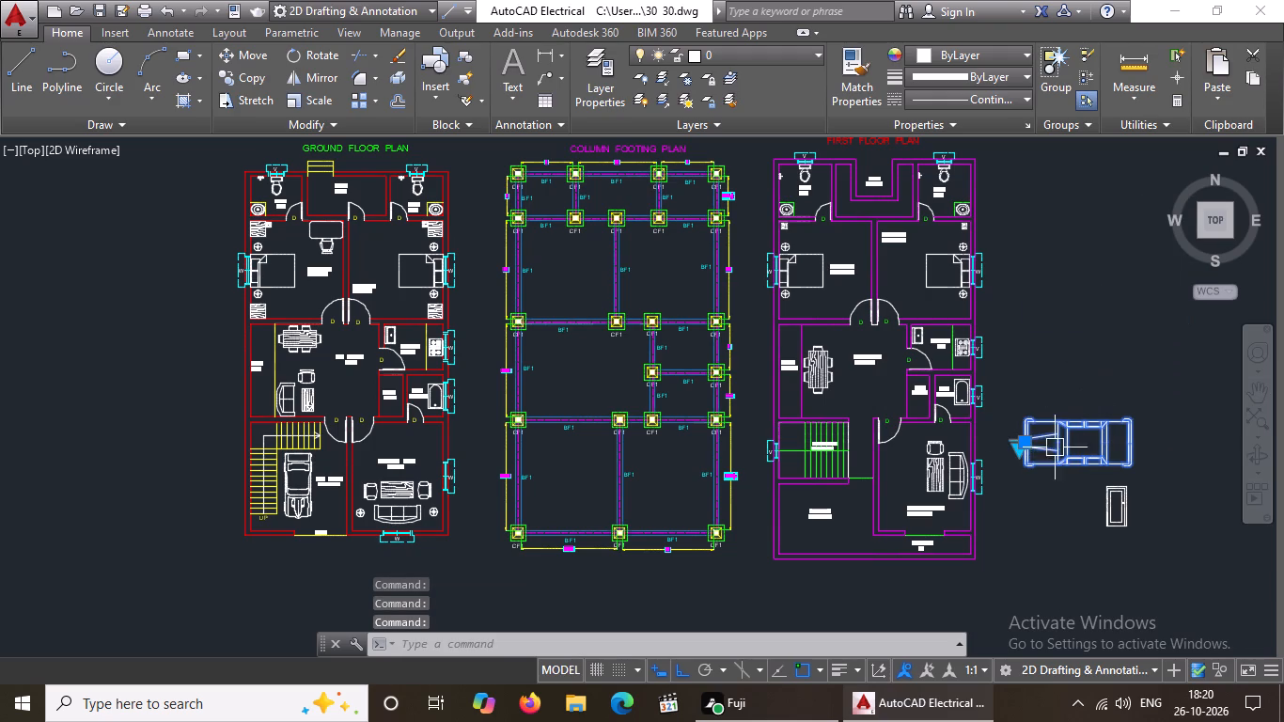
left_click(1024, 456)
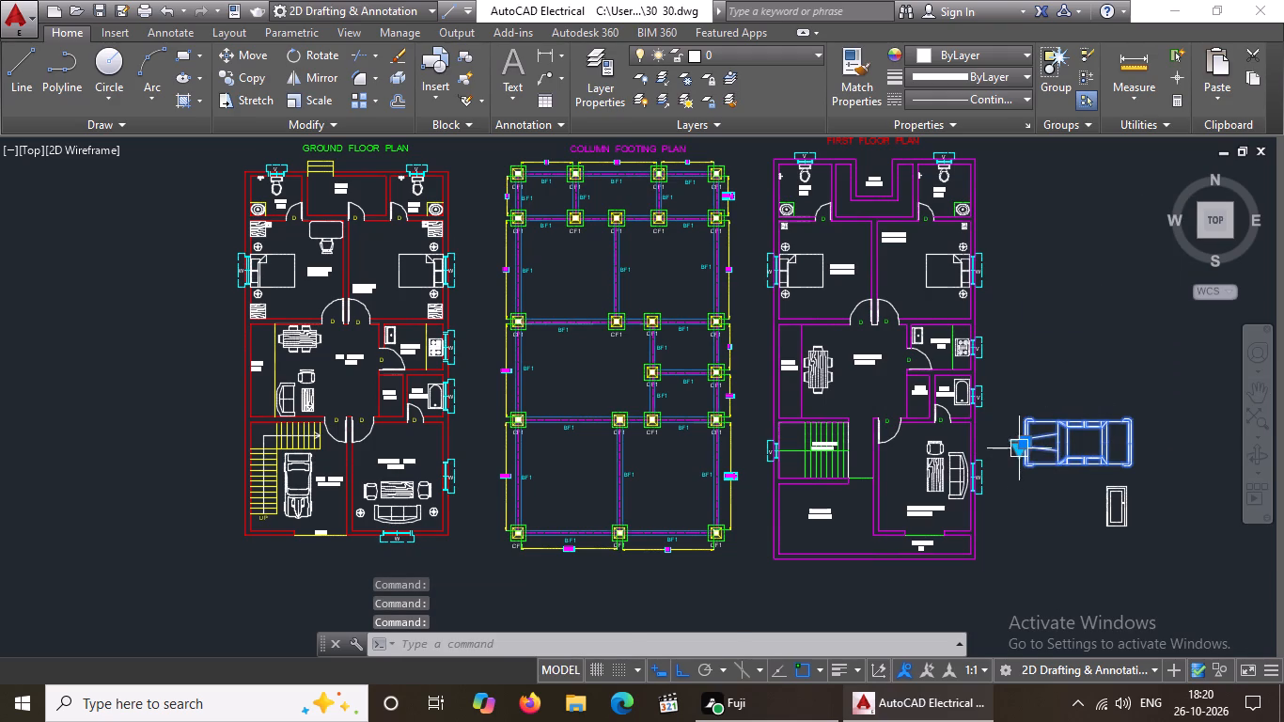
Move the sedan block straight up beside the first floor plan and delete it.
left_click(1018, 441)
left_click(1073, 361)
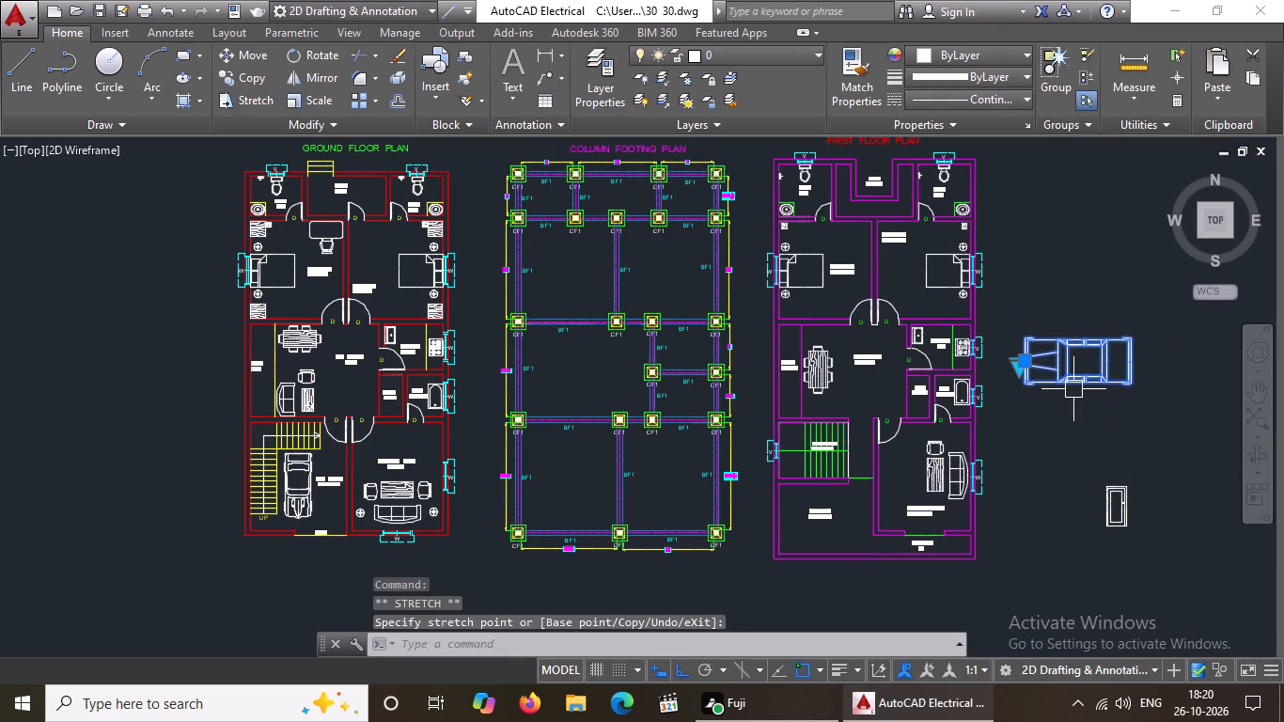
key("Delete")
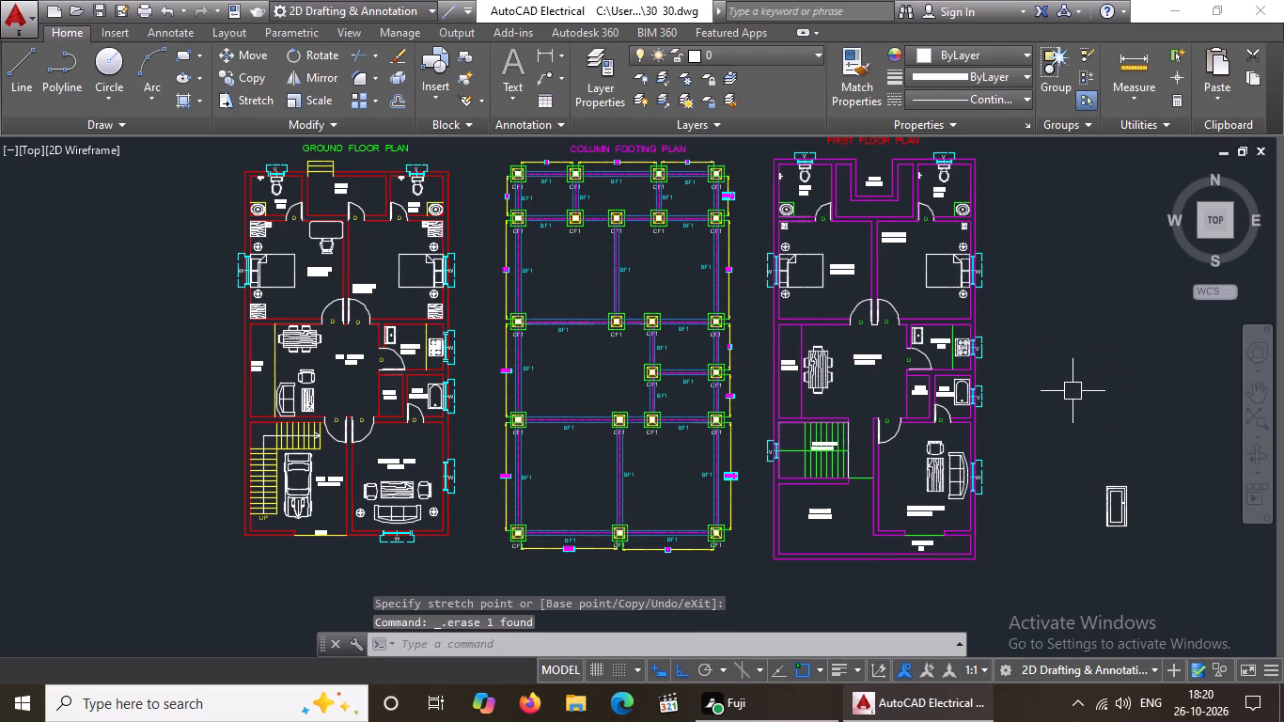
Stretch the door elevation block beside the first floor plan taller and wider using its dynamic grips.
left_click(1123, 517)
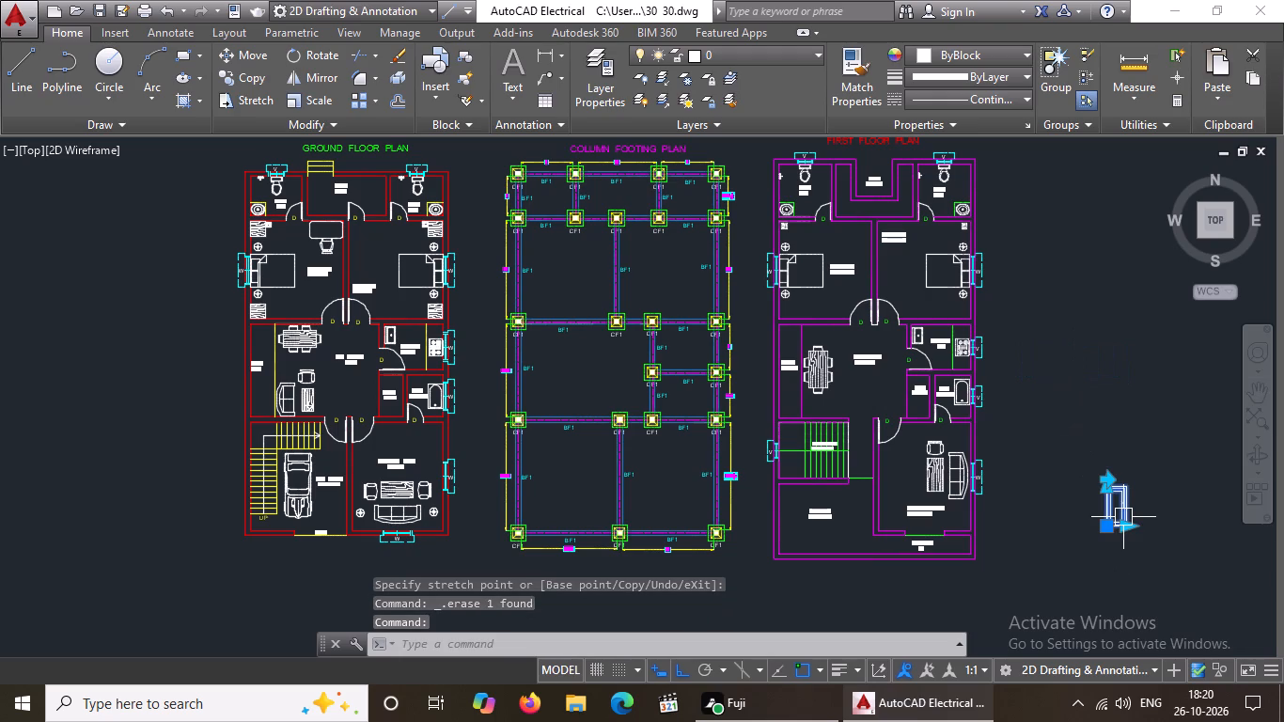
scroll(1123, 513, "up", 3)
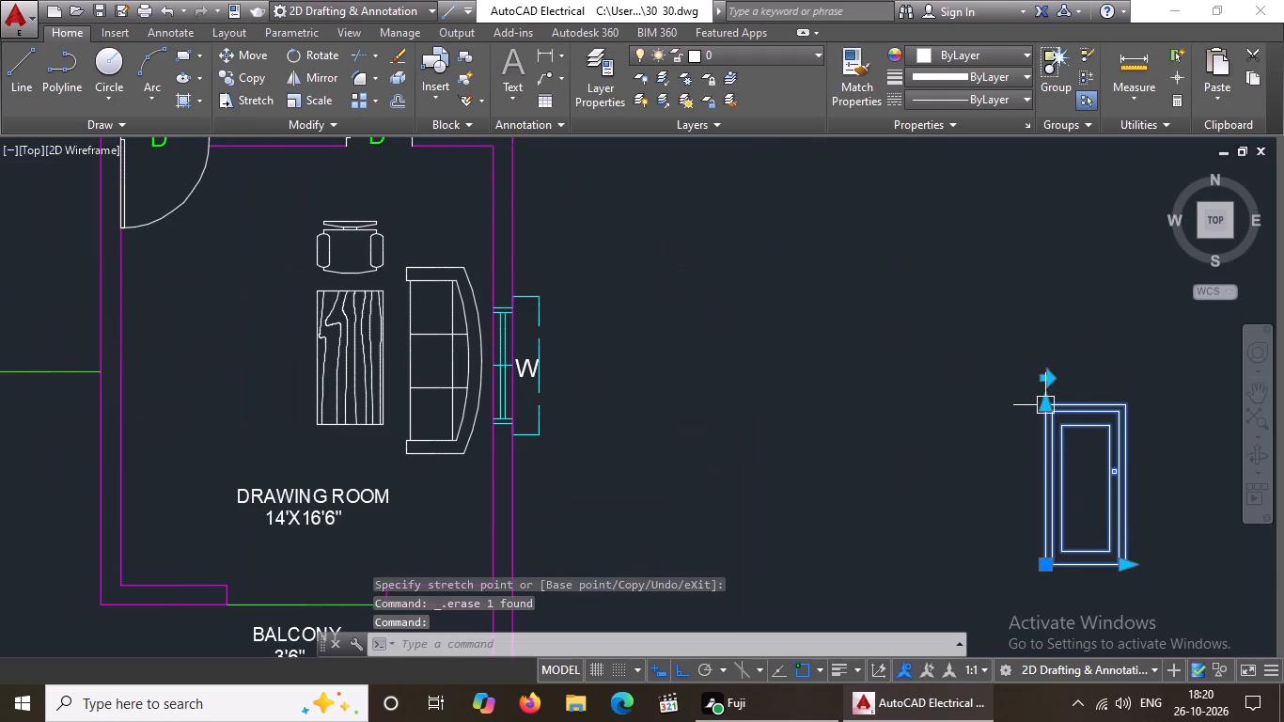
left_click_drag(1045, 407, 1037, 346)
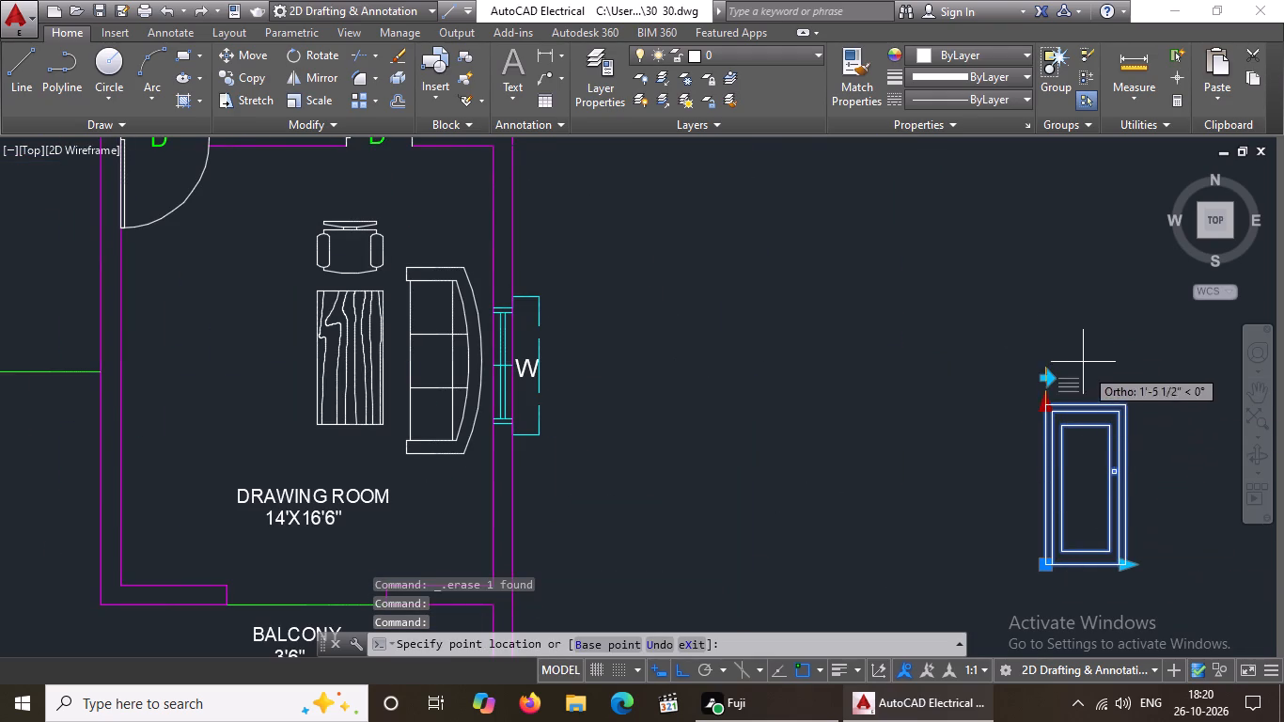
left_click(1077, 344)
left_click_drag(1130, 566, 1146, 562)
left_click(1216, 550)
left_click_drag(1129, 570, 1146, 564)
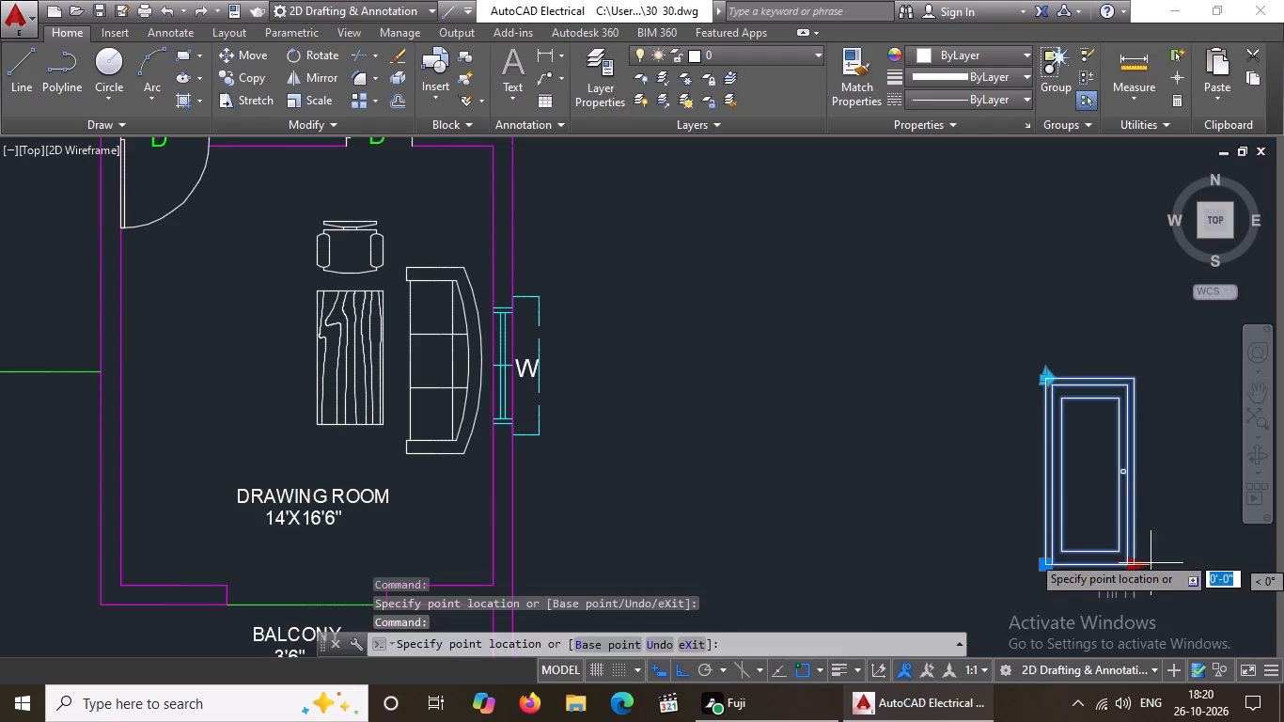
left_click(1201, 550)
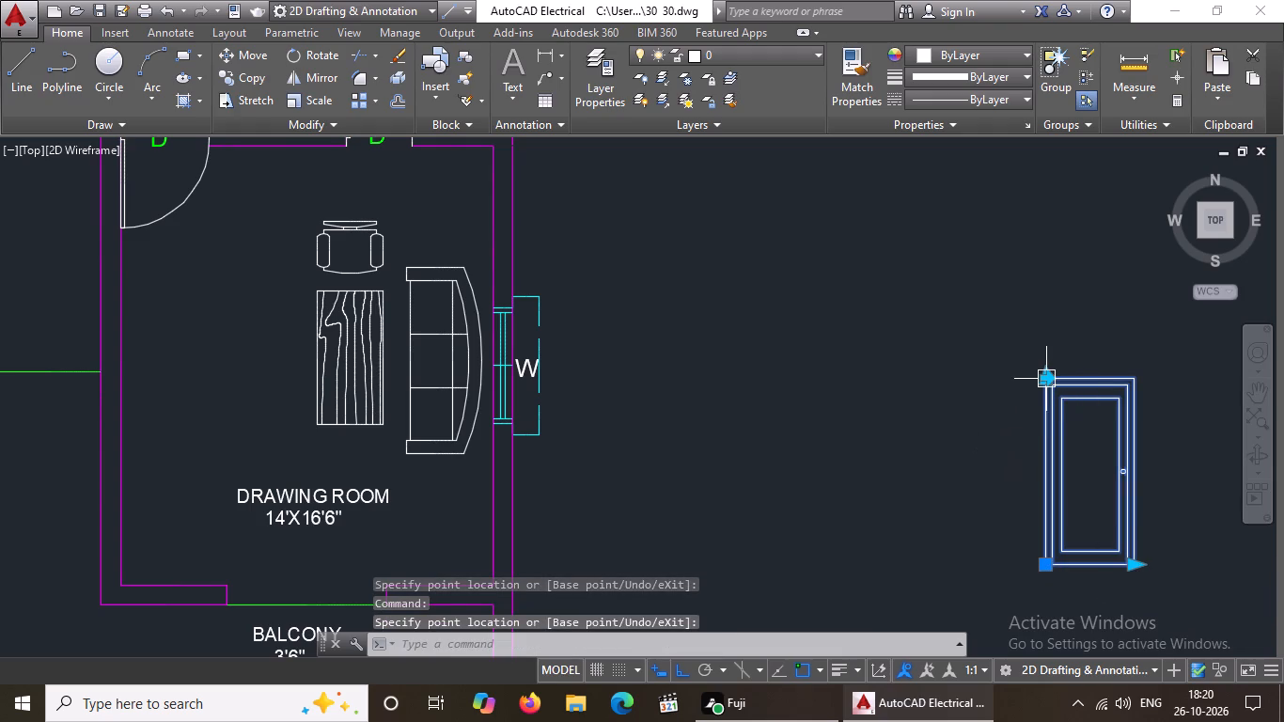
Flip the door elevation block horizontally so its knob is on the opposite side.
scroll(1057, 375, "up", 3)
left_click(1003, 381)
Delete the door elevation block from the empty space beside the first floor plan.
scroll(990, 401, "down", 7)
scroll(989, 462, "up", 4)
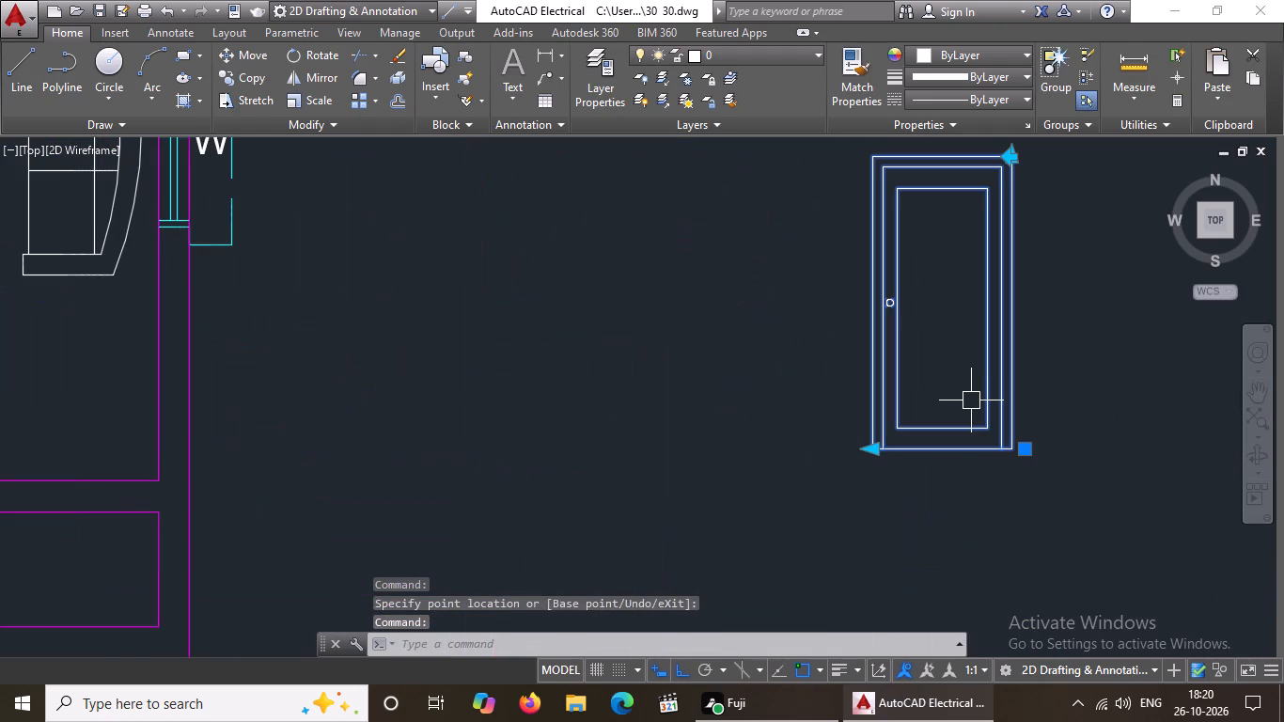
key("Delete")
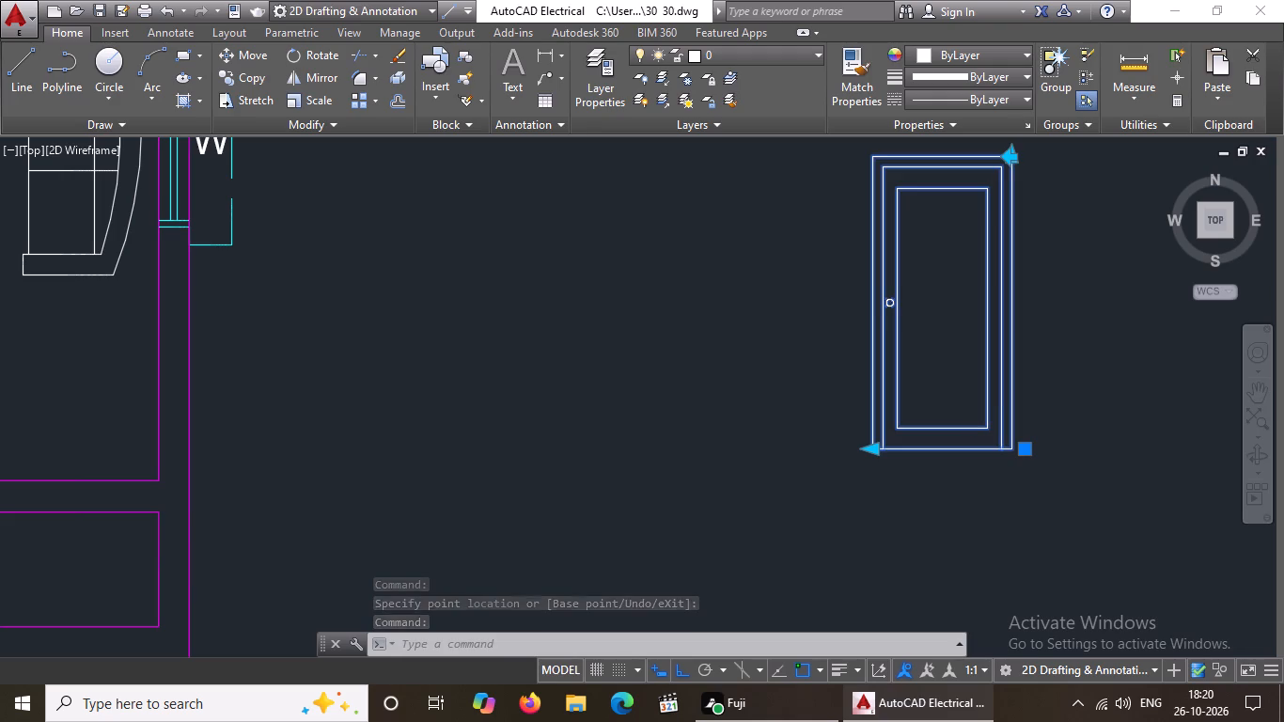
scroll(963, 407, "down", 5)
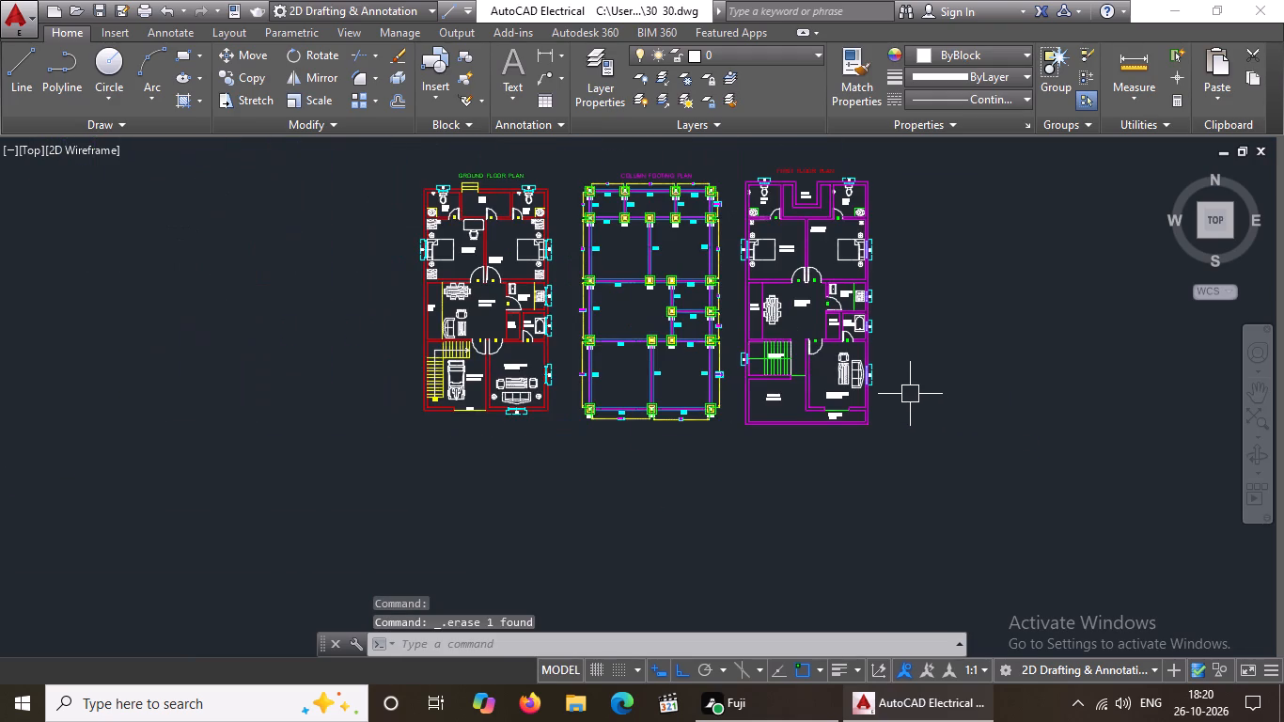
middle_click_drag(910, 391, 895, 465)
scroll(900, 449, "up", 1)
scroll(900, 449, "down", 1)
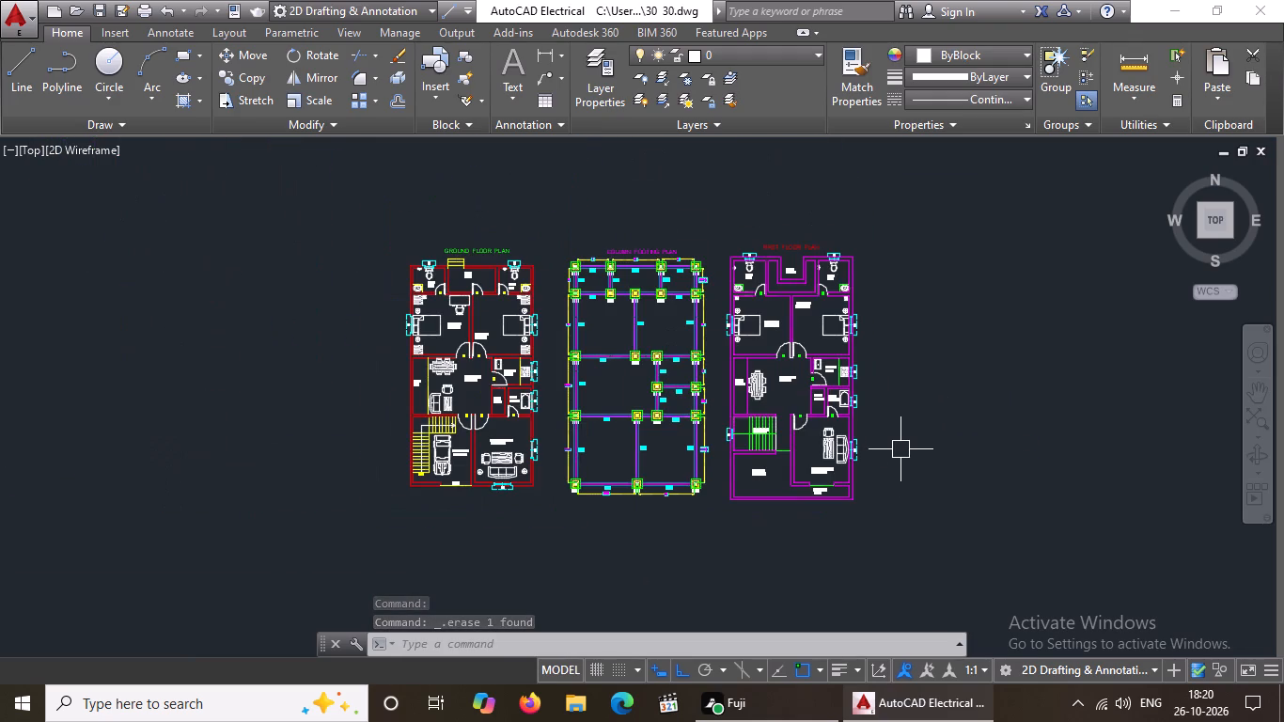
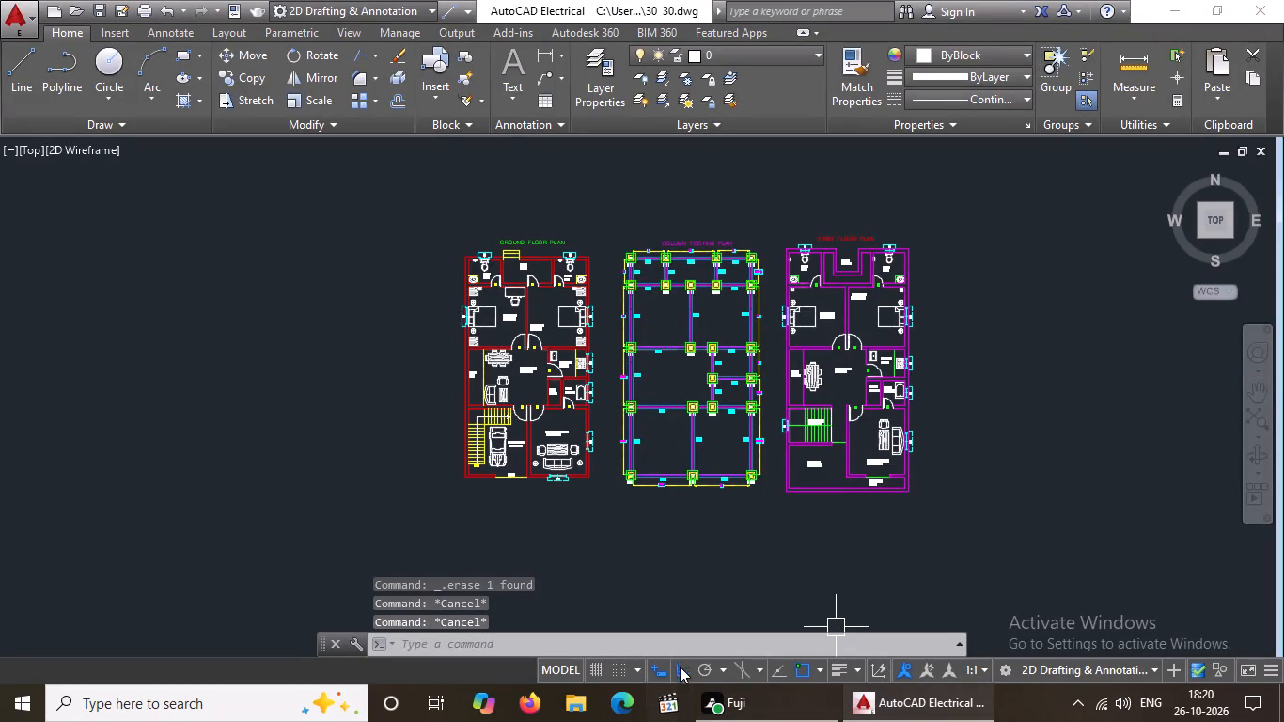
Open the tool palettes beside the 30x30 floor plan drawing.
scroll(716, 553, "up", 2)
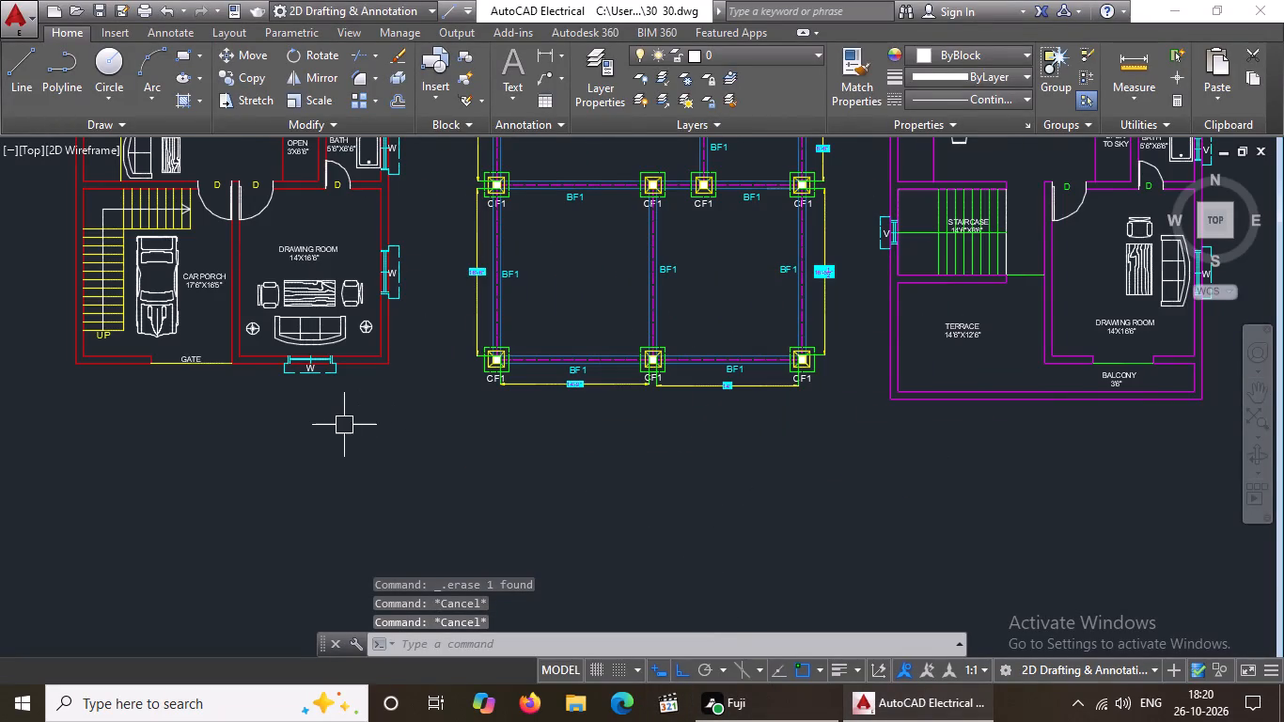
middle_click_drag(342, 424, 366, 537)
scroll(368, 510, "down", 2)
key("Escape")
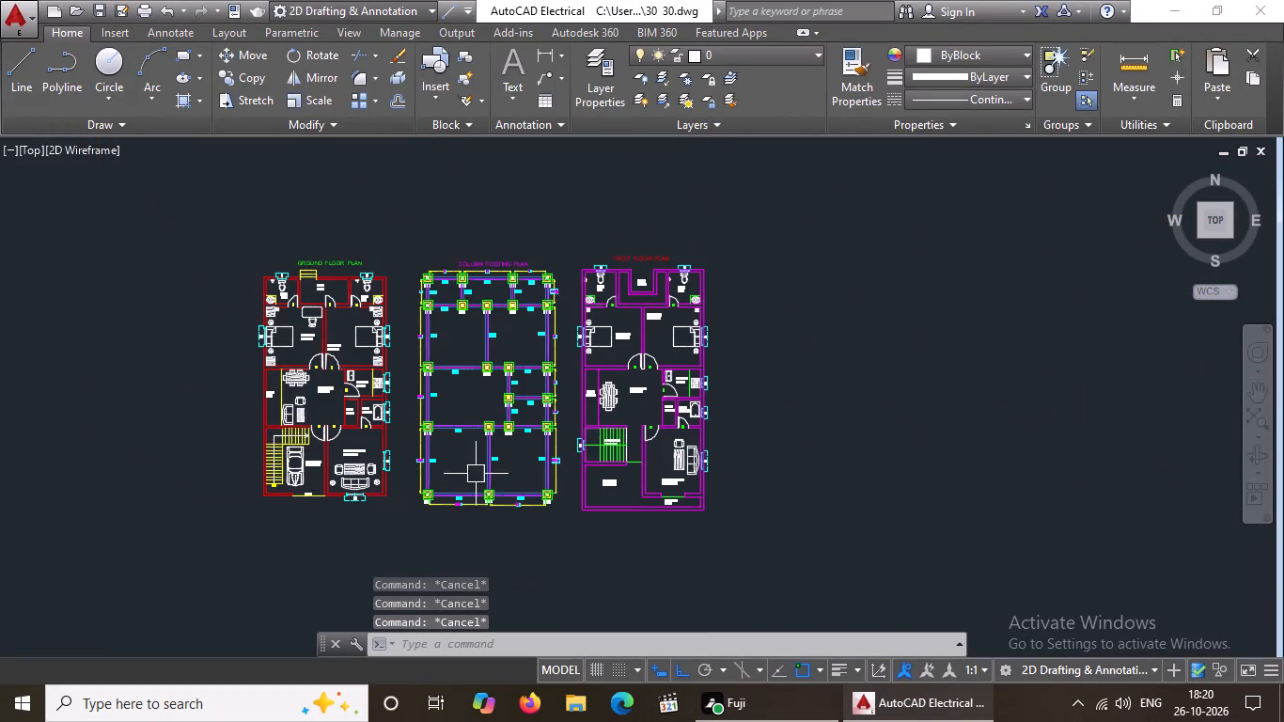
key("t")
type("P")
key("space")
key("Escape")
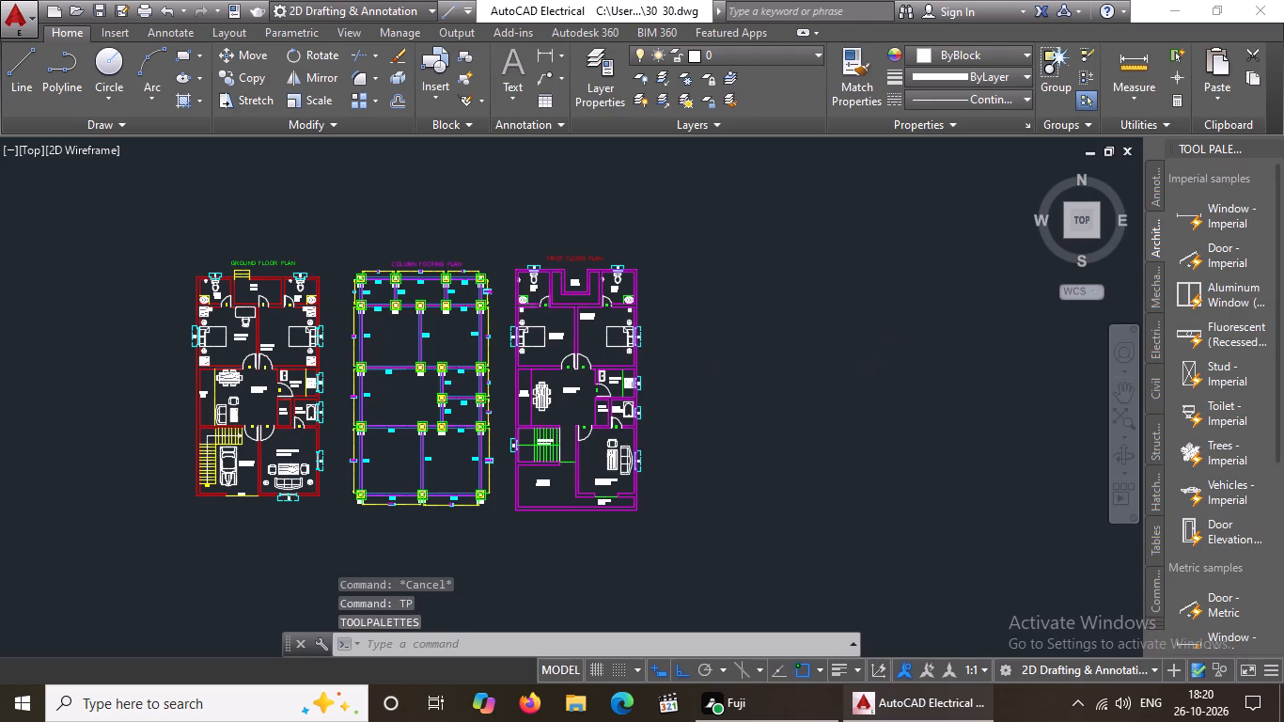
Open DesignCenter and browse from the Sample home folder to the drawings in en-us\DesignCenter.
type("DC")
key("space")
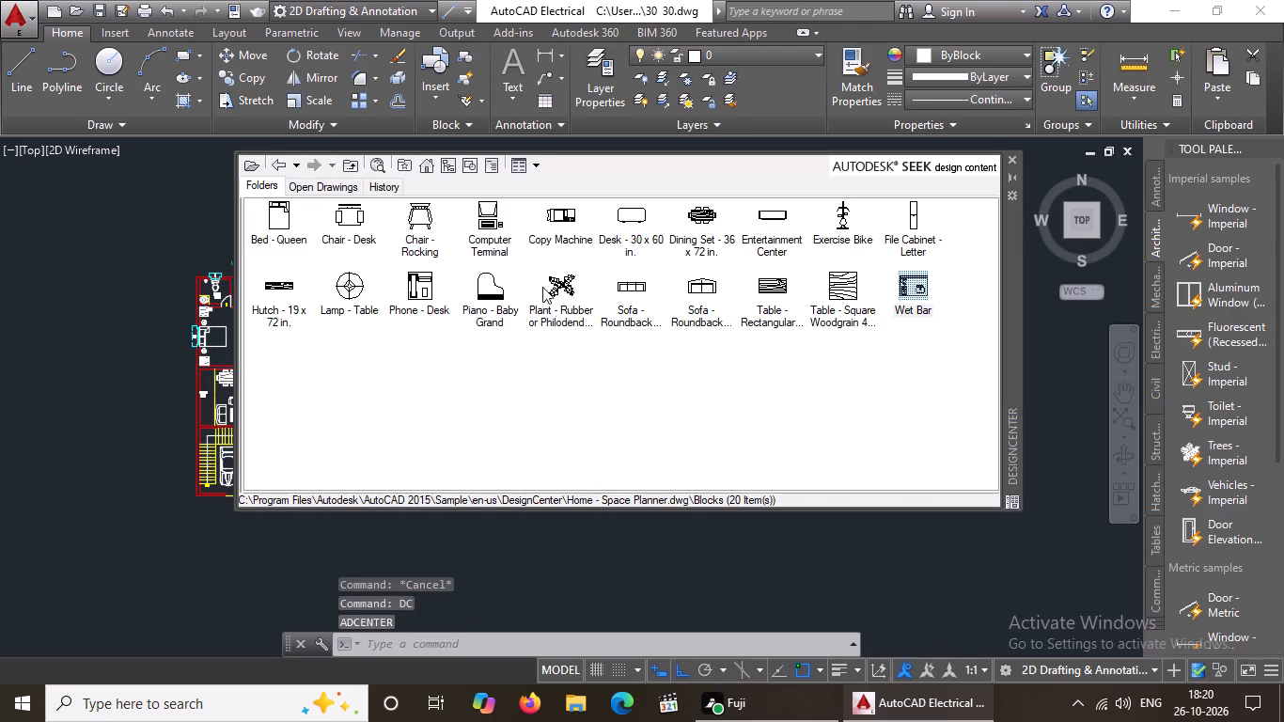
double_click(423, 159)
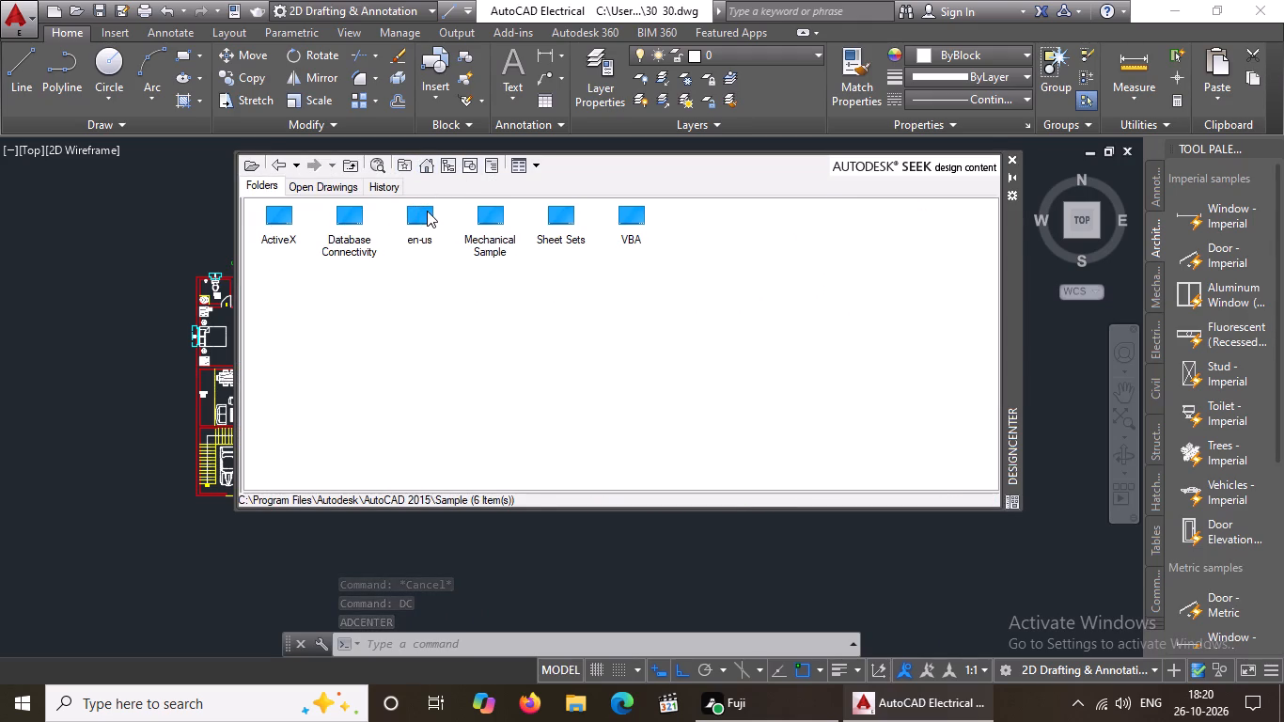
double_click(427, 211)
double_click(277, 229)
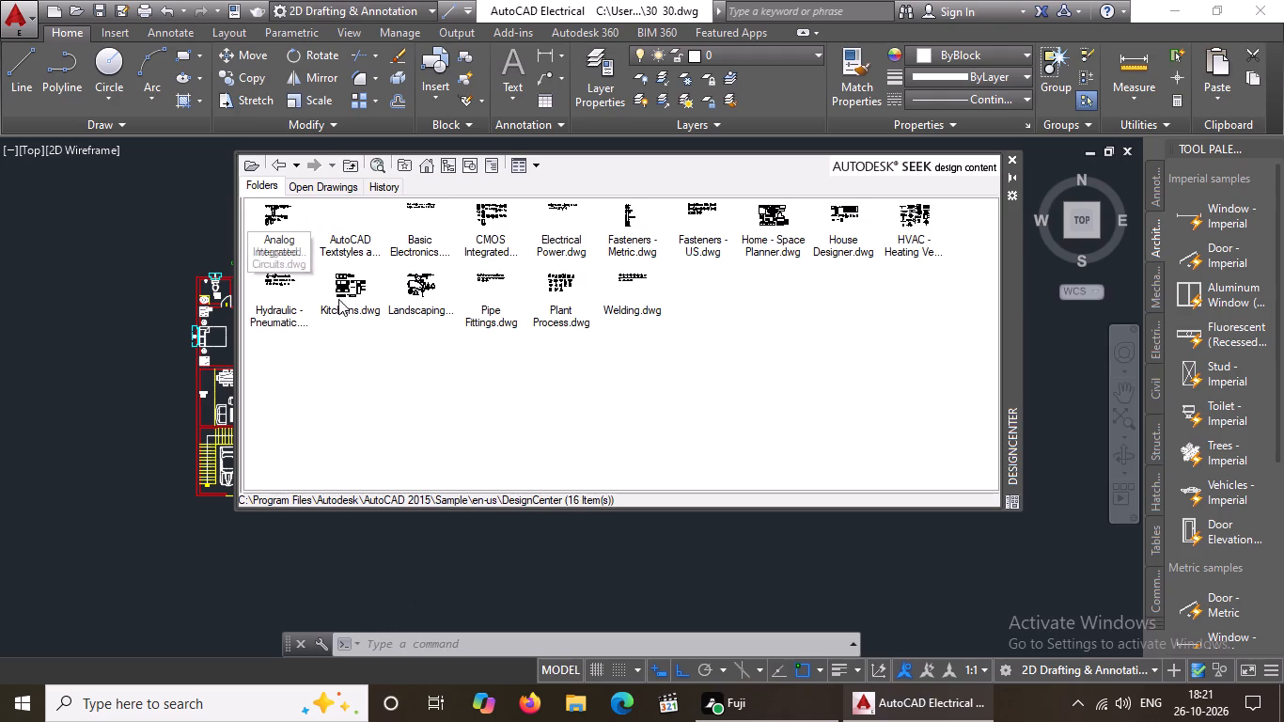
Look at the blocks in Plant Process.dwg and return to the list of sample drawings.
double_click(556, 301)
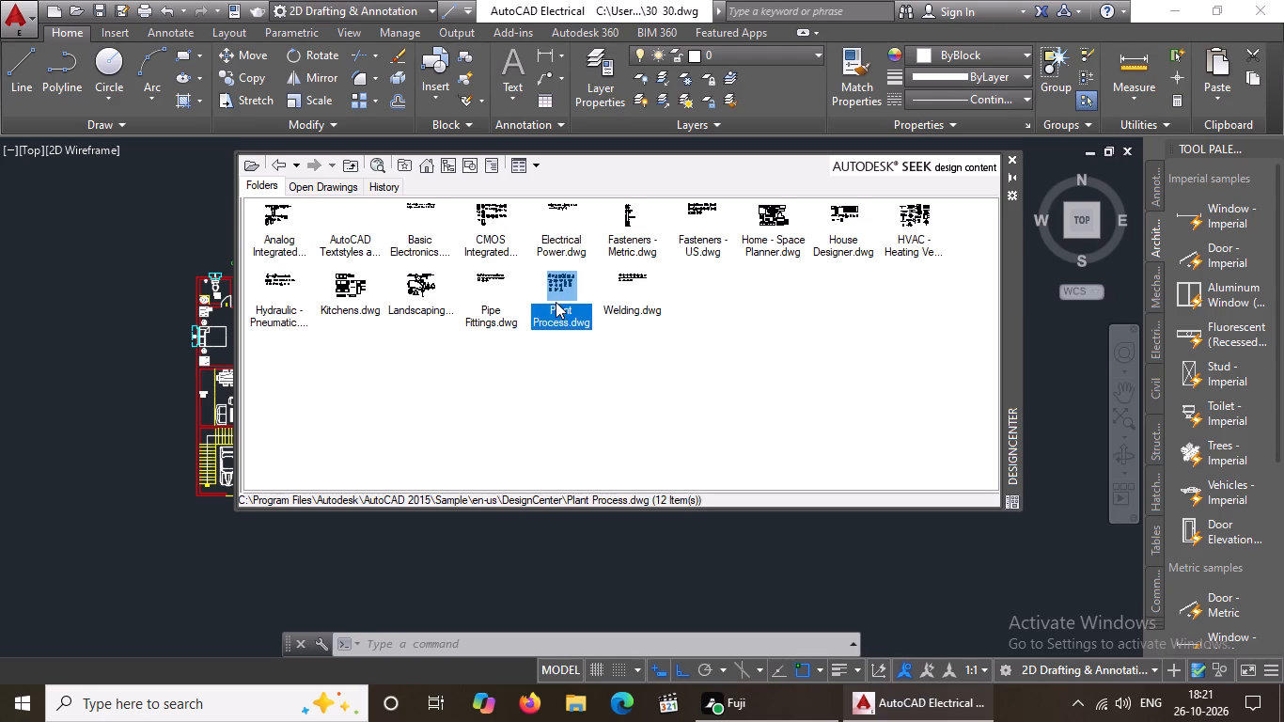
double_click(273, 223)
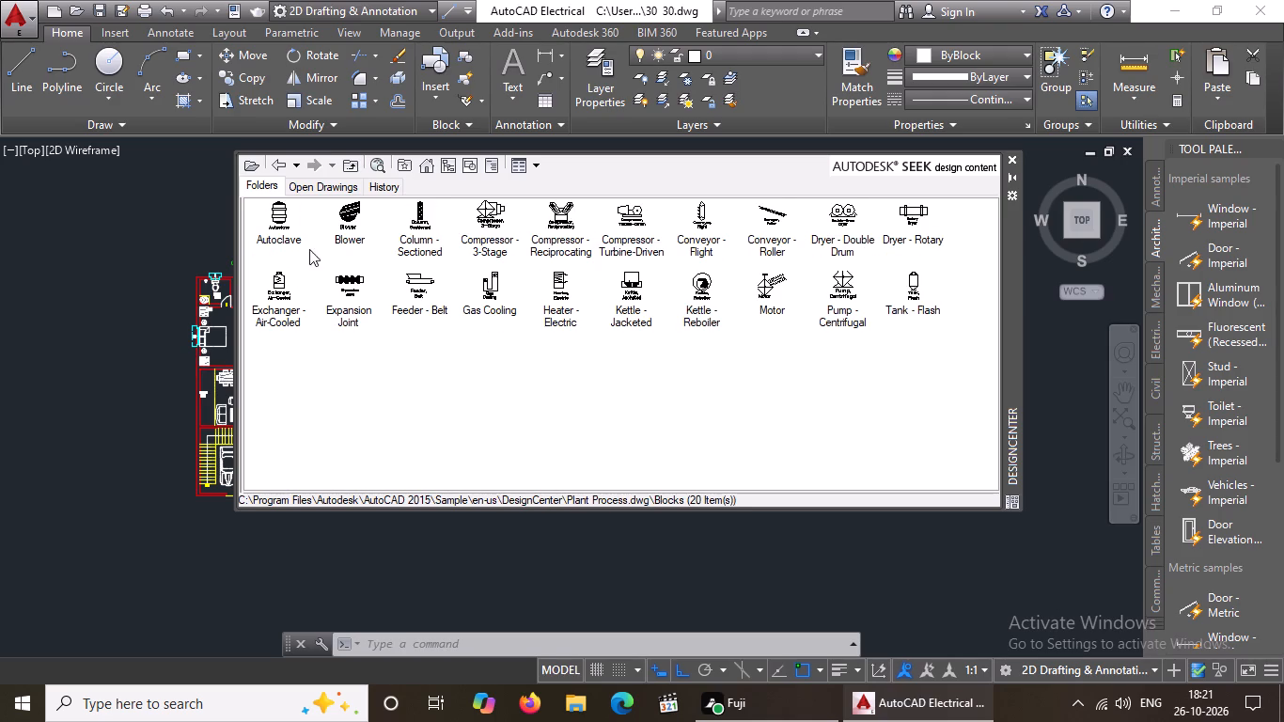
left_click(273, 160)
left_click(277, 159)
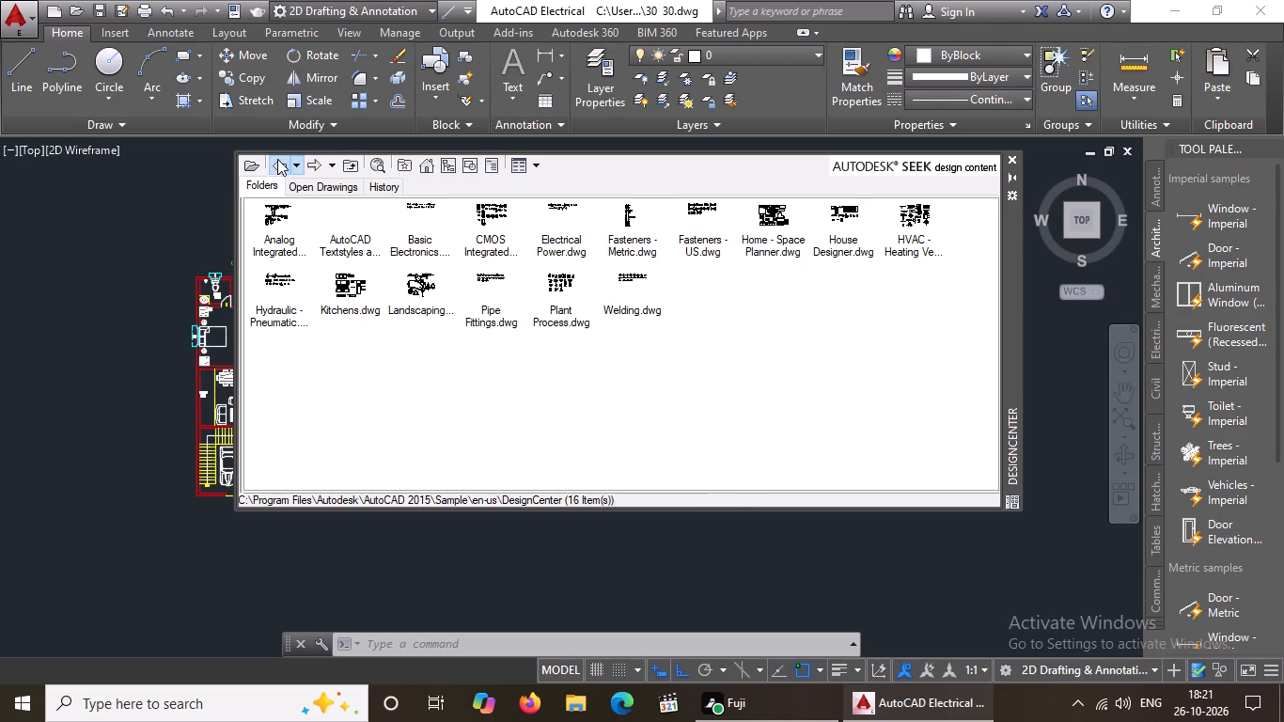
Insert the sedan car, clump of trees, hot tub and outdoor lamp blocks from Landscaping.dwg in the empty space beside the ground floor plan.
double_click(422, 285)
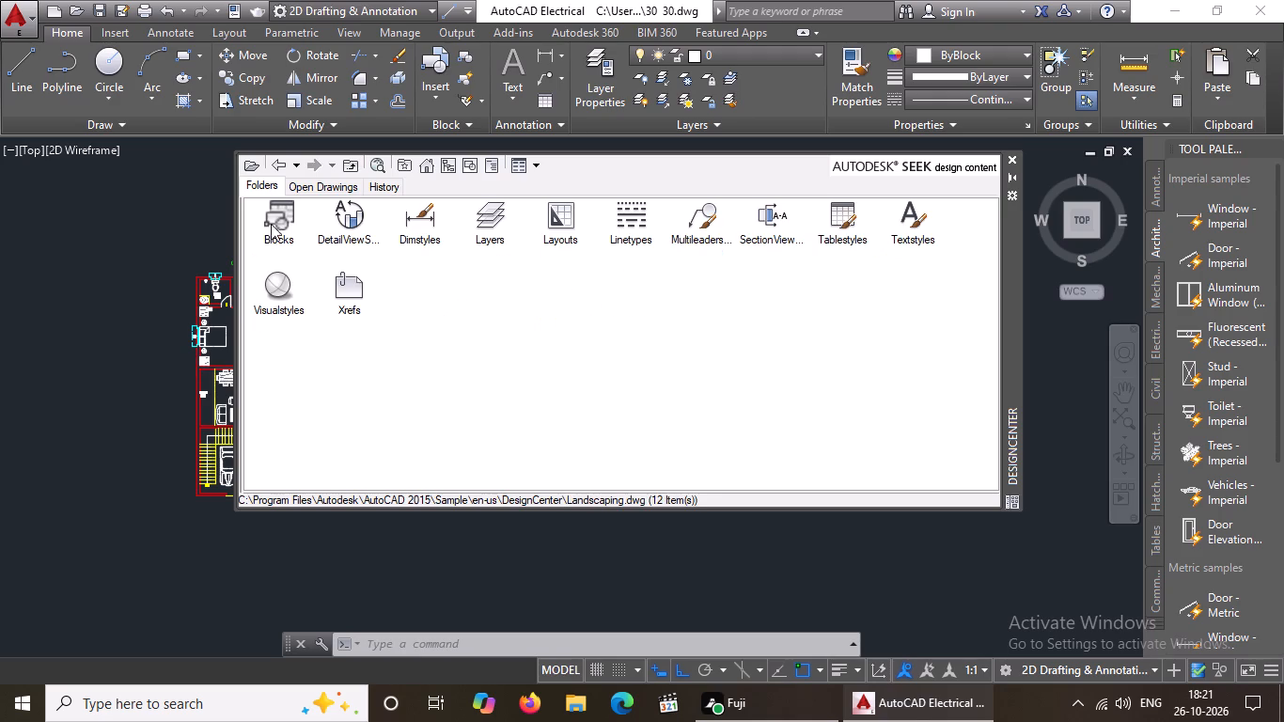
double_click(273, 222)
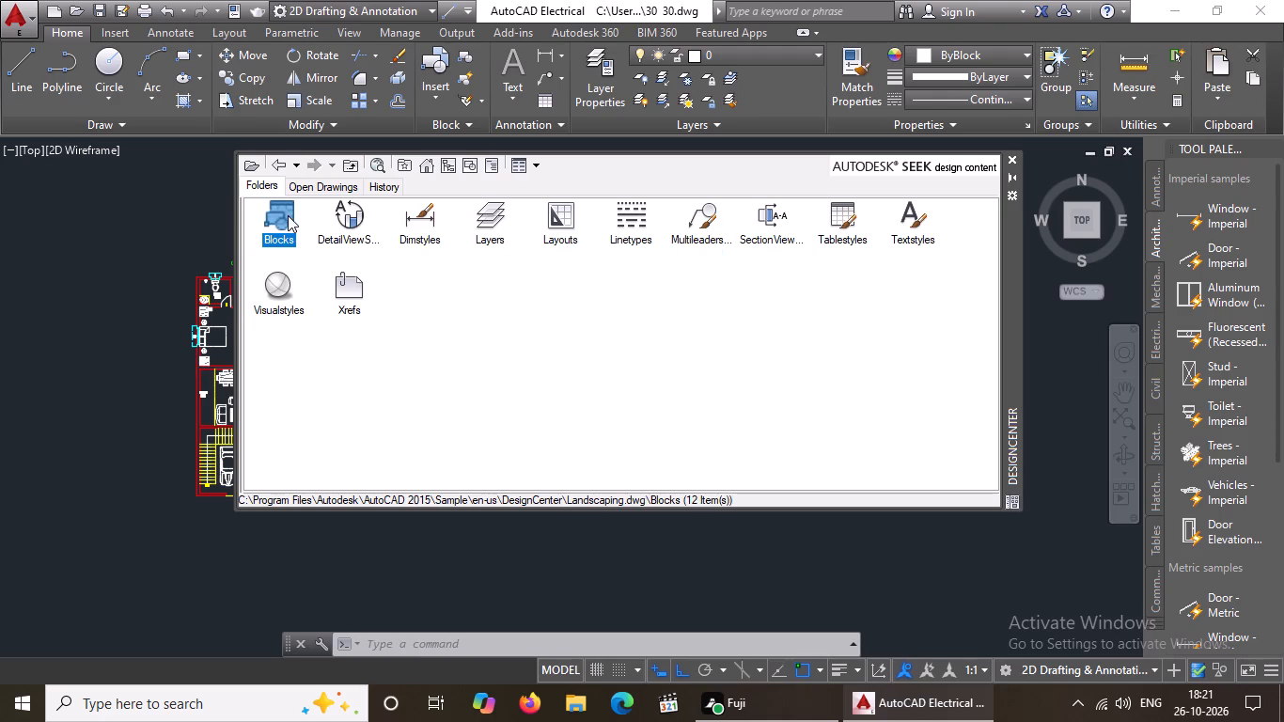
left_click_drag(288, 214, 164, 259)
left_click_drag(359, 226, 212, 292)
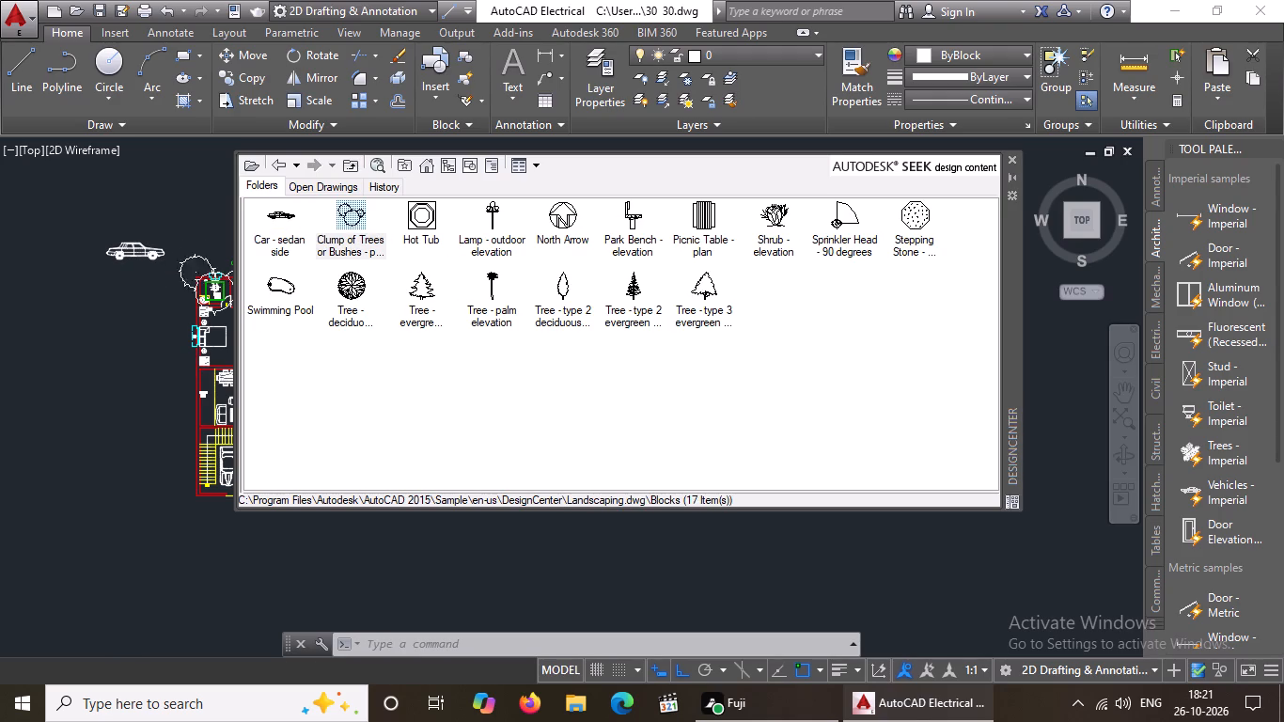
left_click_drag(212, 292, 112, 324)
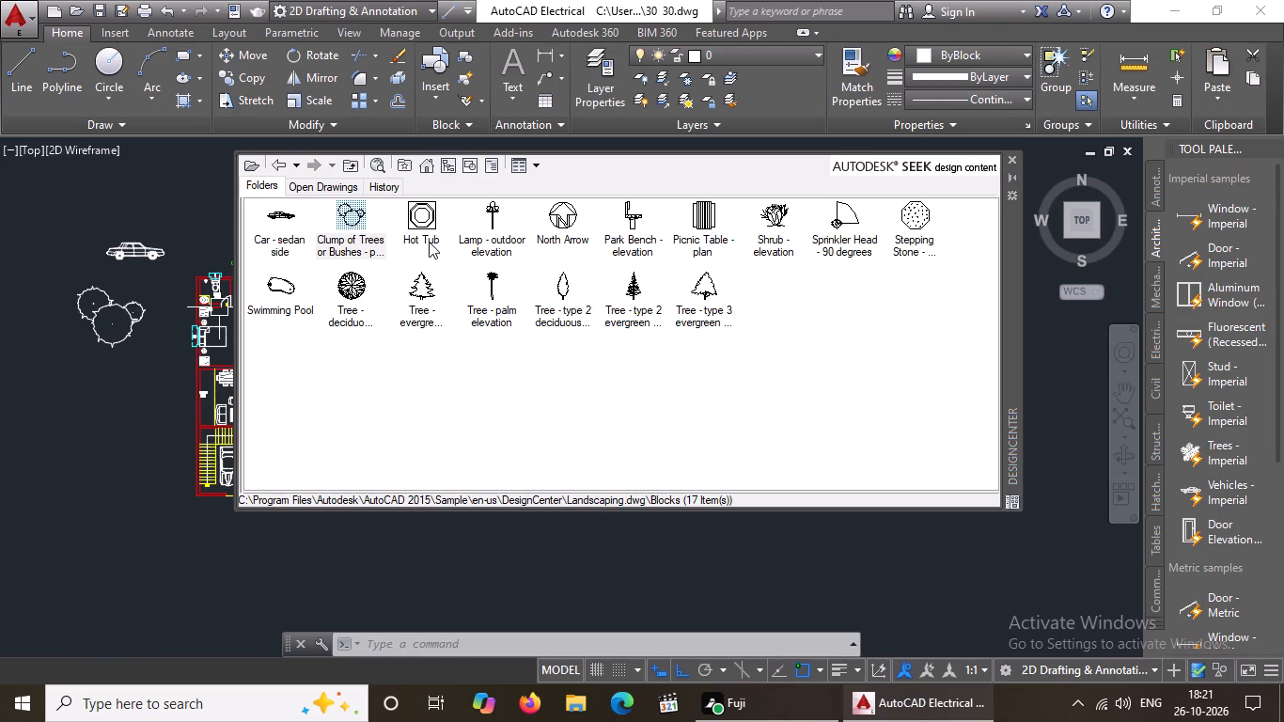
left_click_drag(416, 227, 59, 400)
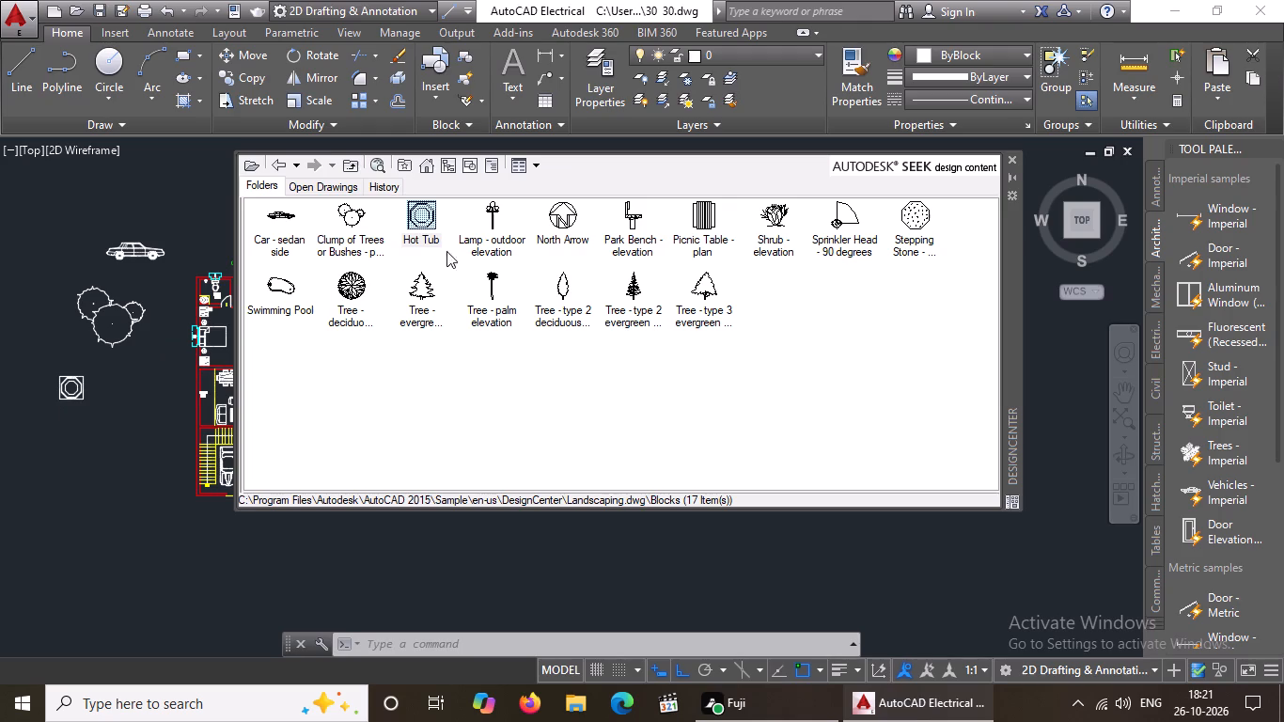
left_click_drag(480, 228, 85, 480)
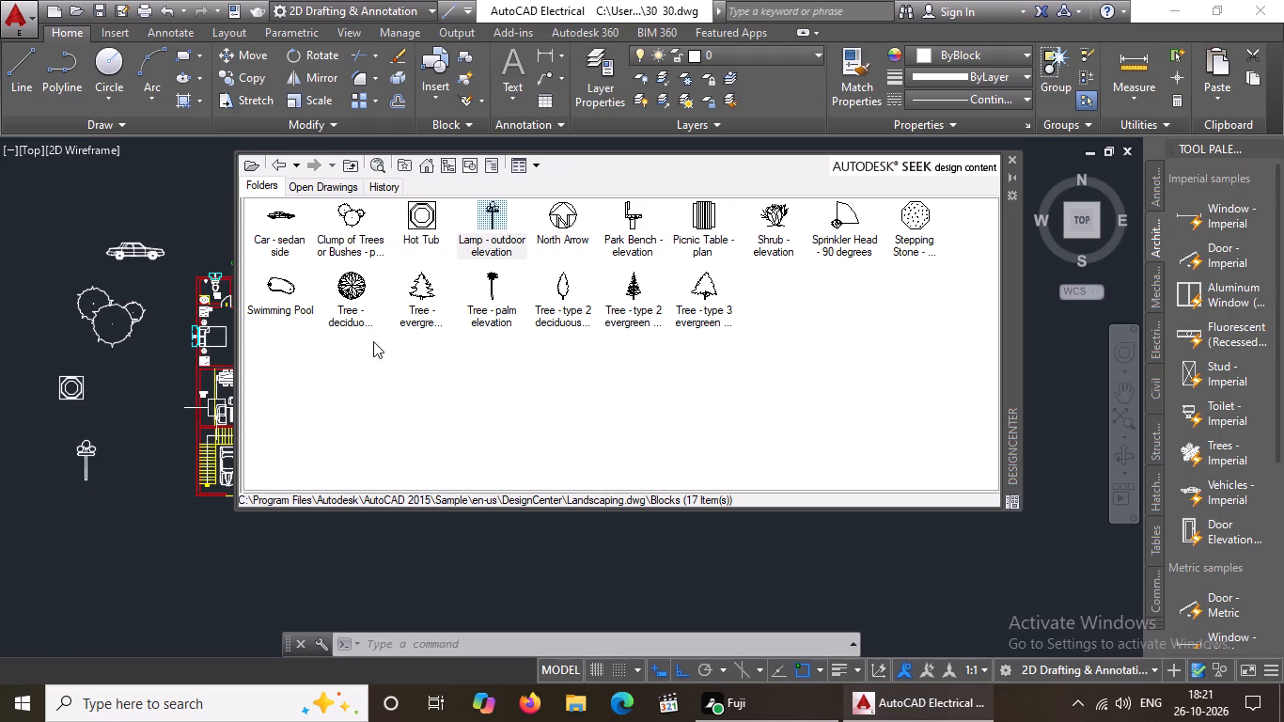
Insert the North Arrow, Park Bench and Picnic Table blocks between the hot tub and the ground floor plan.
left_click_drag(571, 224, 149, 383)
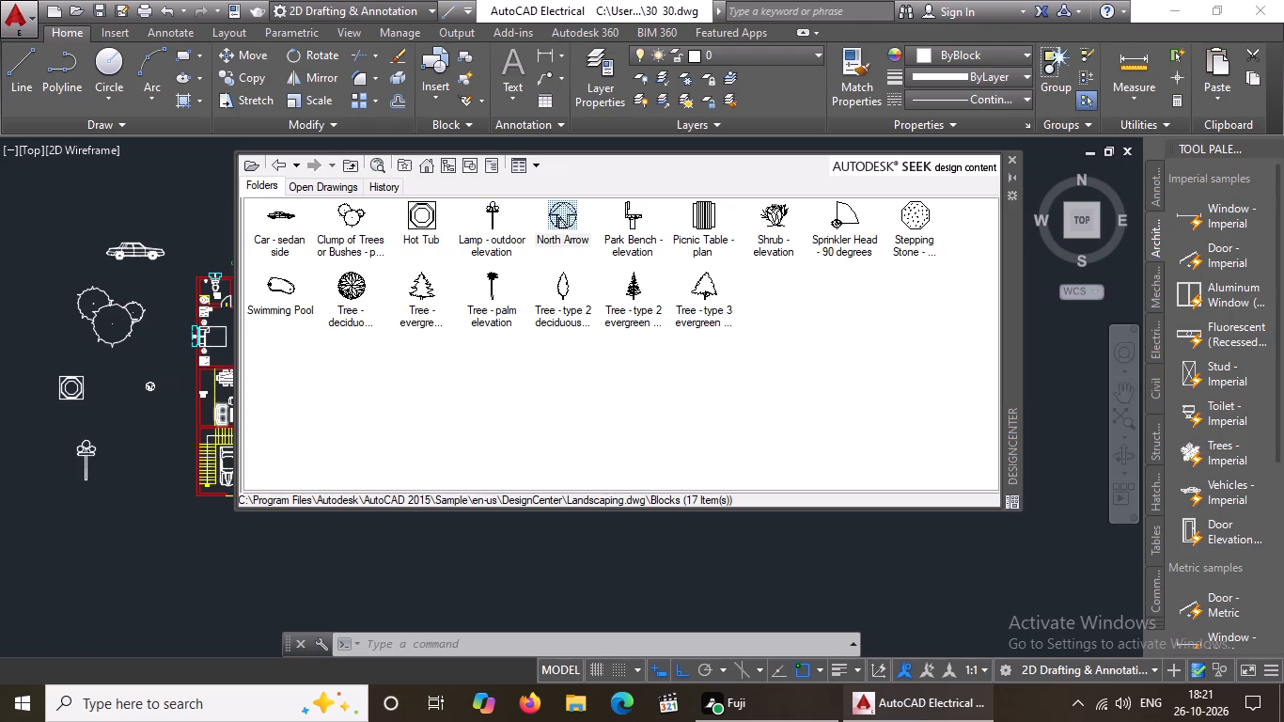
left_click_drag(149, 383, 149, 383)
left_click_drag(621, 232, 223, 385)
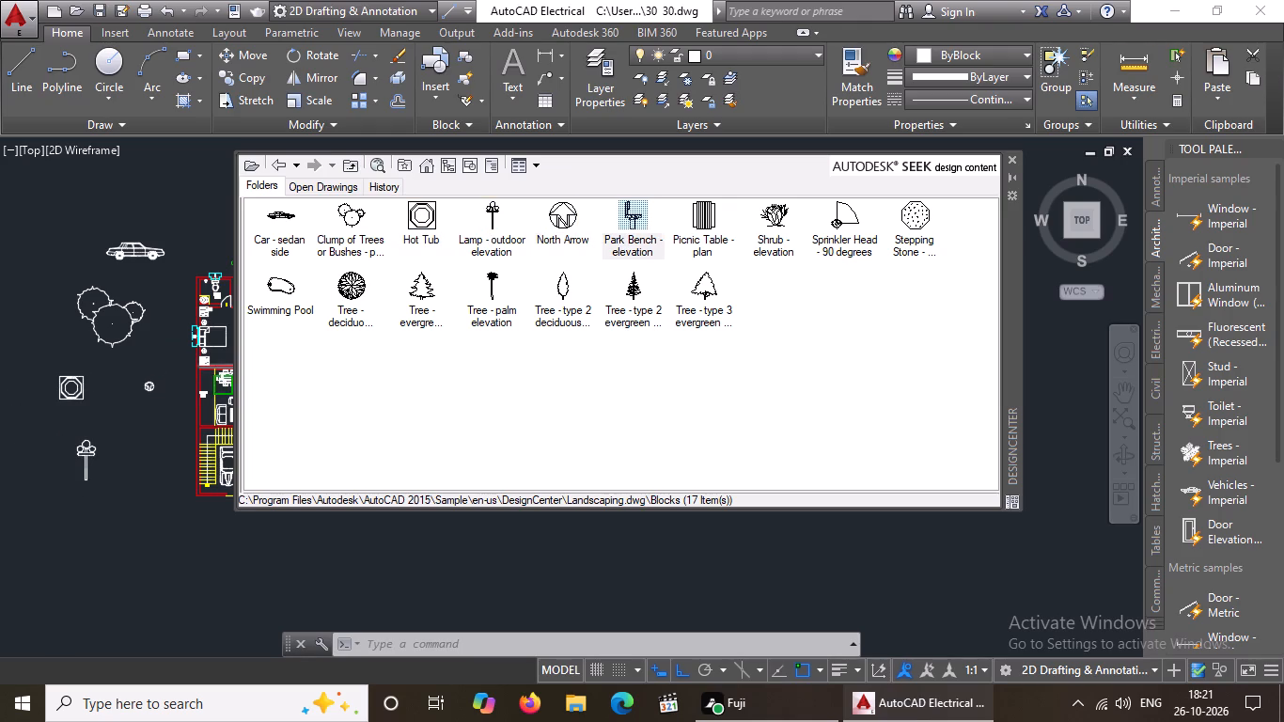
left_click_drag(223, 385, 134, 437)
left_click_drag(696, 226, 258, 390)
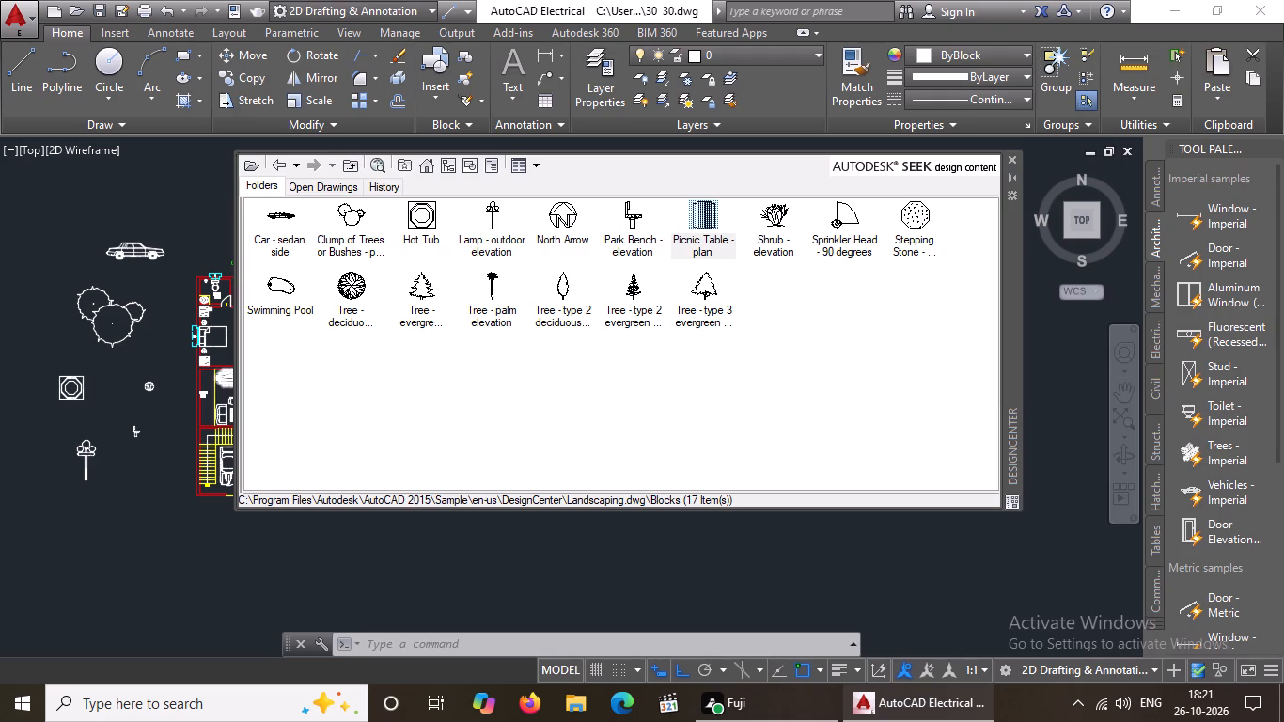
left_click_drag(258, 390, 164, 411)
Insert the Shrub, Sprinkler Head - 90 degrees and Stepping Stone blocks around the lamp and north arrow.
left_click_drag(786, 243, 650, 310)
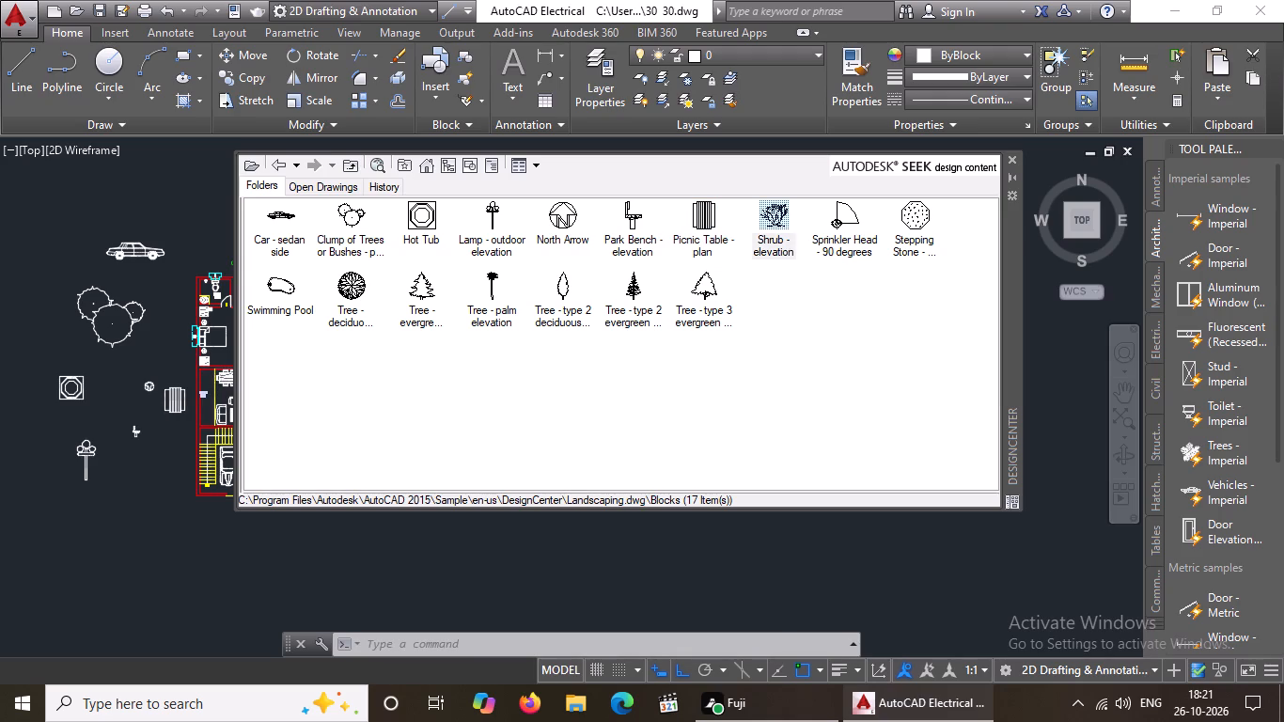
left_click_drag(650, 310, 127, 469)
left_click_drag(831, 235, 86, 479)
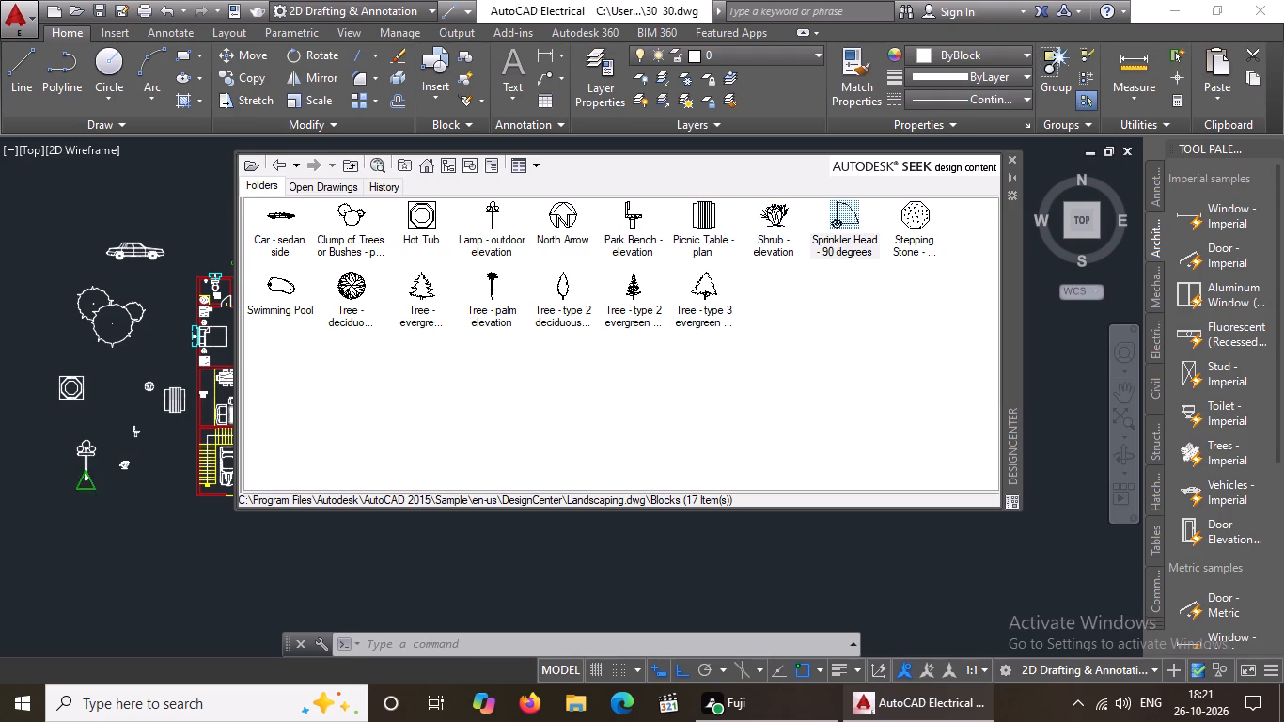
left_click_drag(86, 479, 103, 474)
left_click_drag(908, 228, 508, 389)
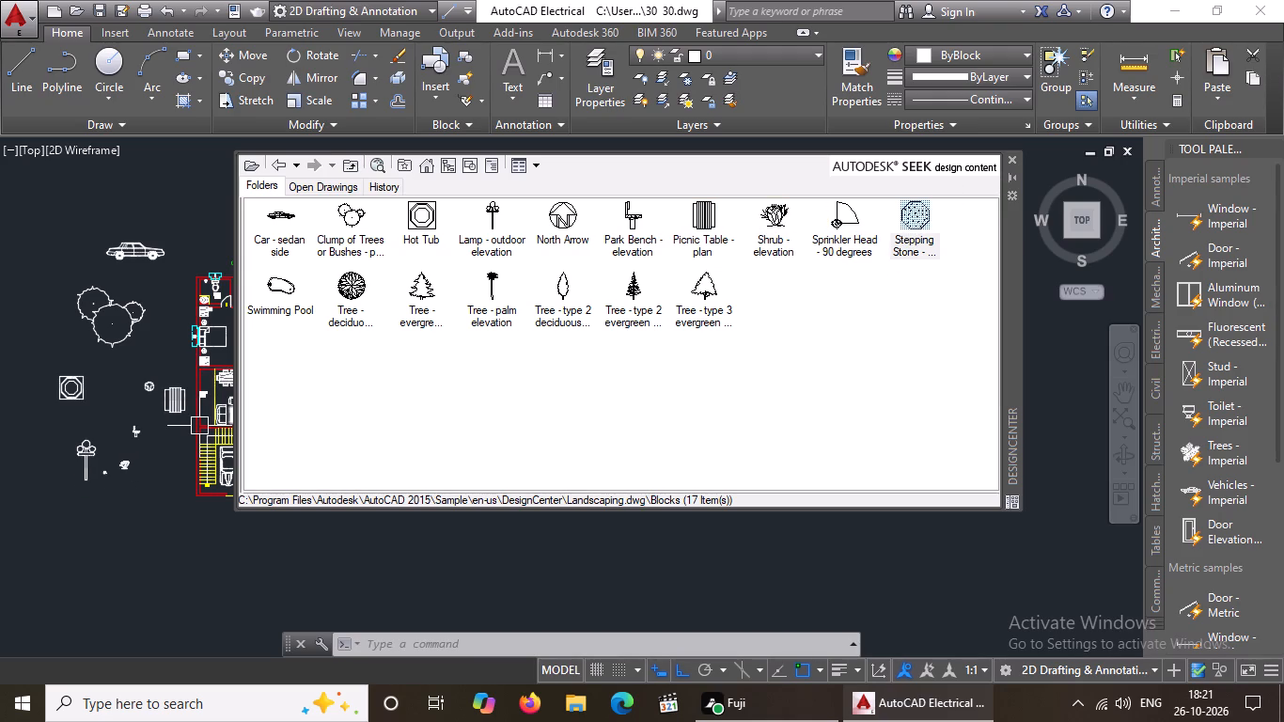
left_click_drag(508, 389, 123, 392)
Insert the Swimming Pool block near the car and one each of the deciduous, evergreen, palm, type 2 and type 3 tree blocks below it.
left_click_drag(294, 293, 41, 277)
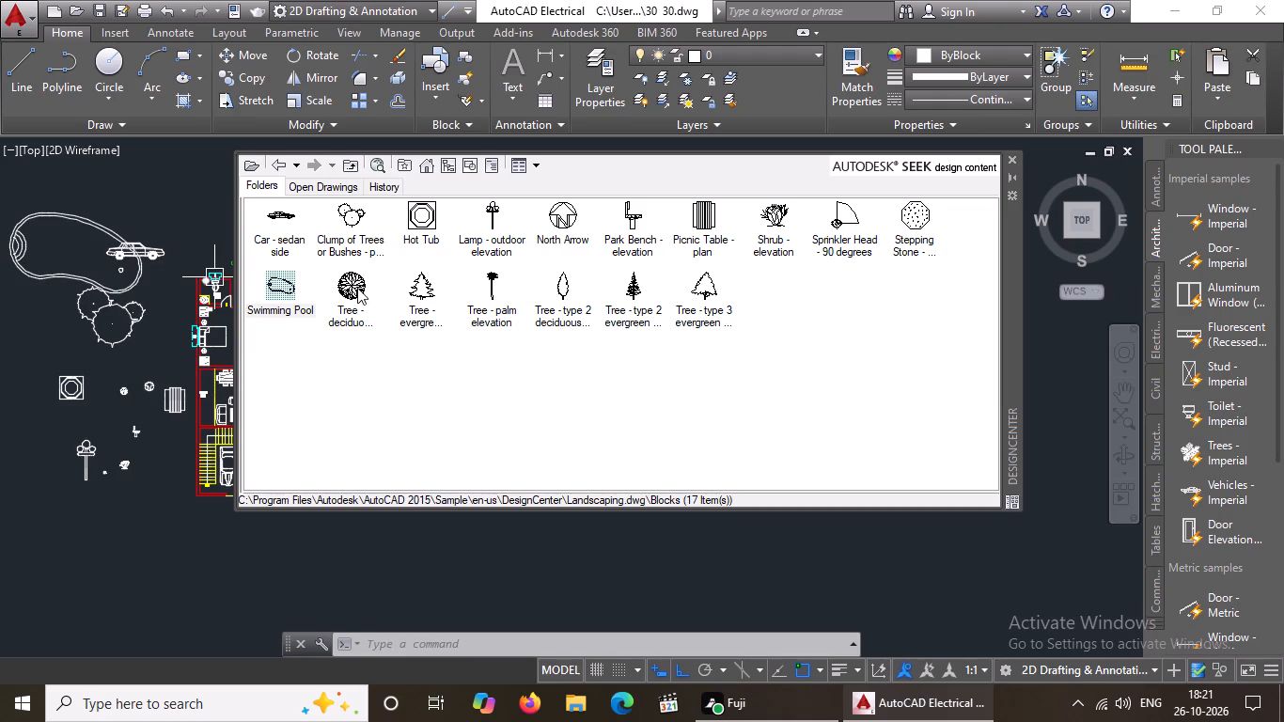
left_click_drag(357, 288, 56, 337)
left_click_drag(426, 290, 39, 411)
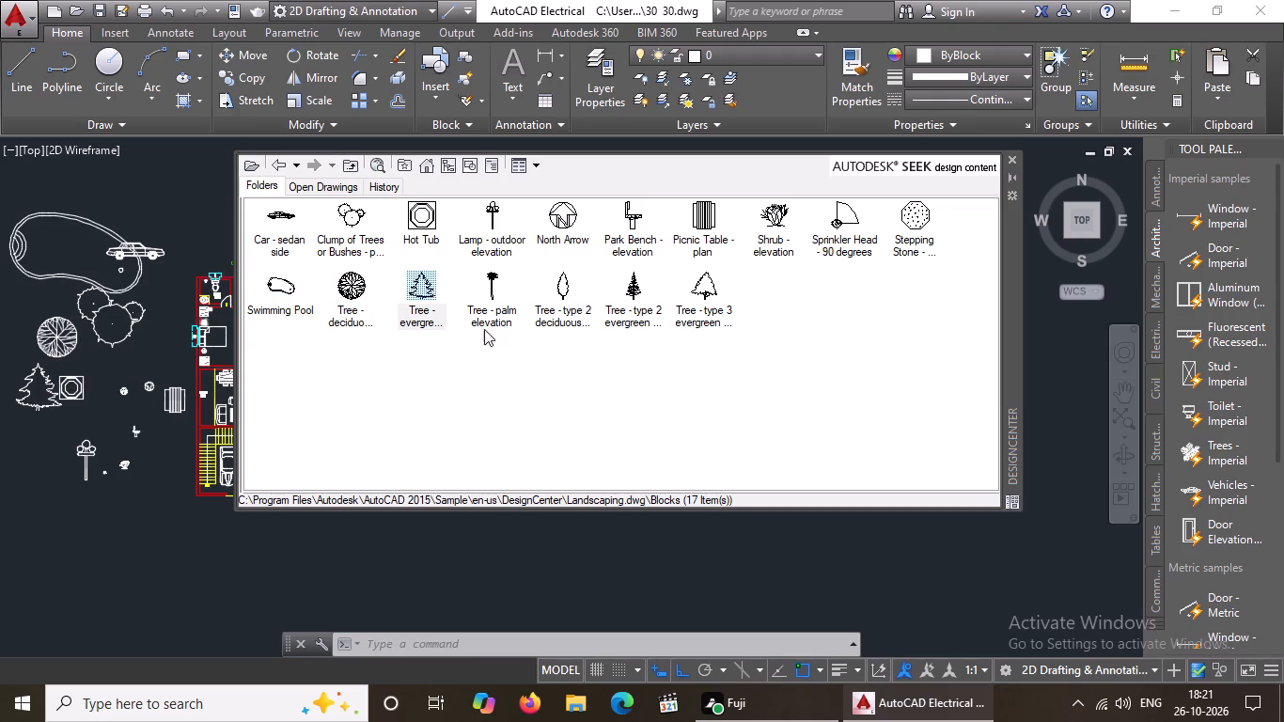
left_click_drag(494, 302, 38, 480)
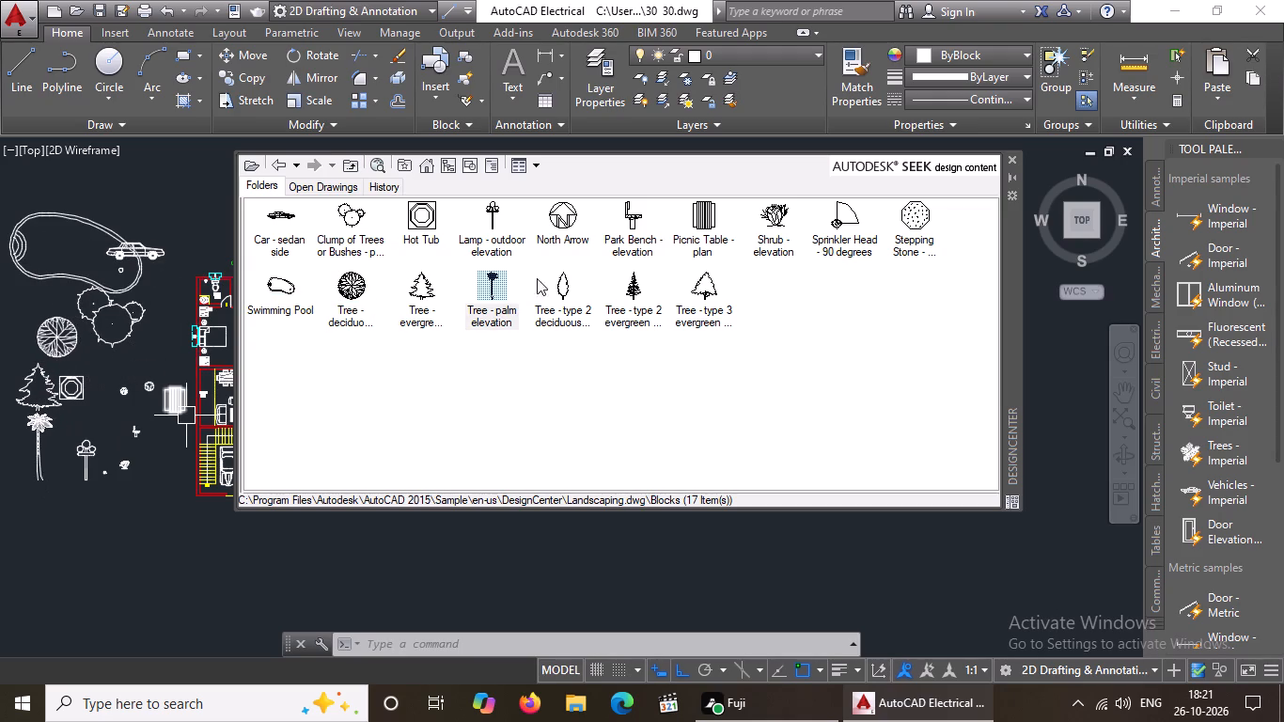
left_click_drag(568, 311, 84, 518)
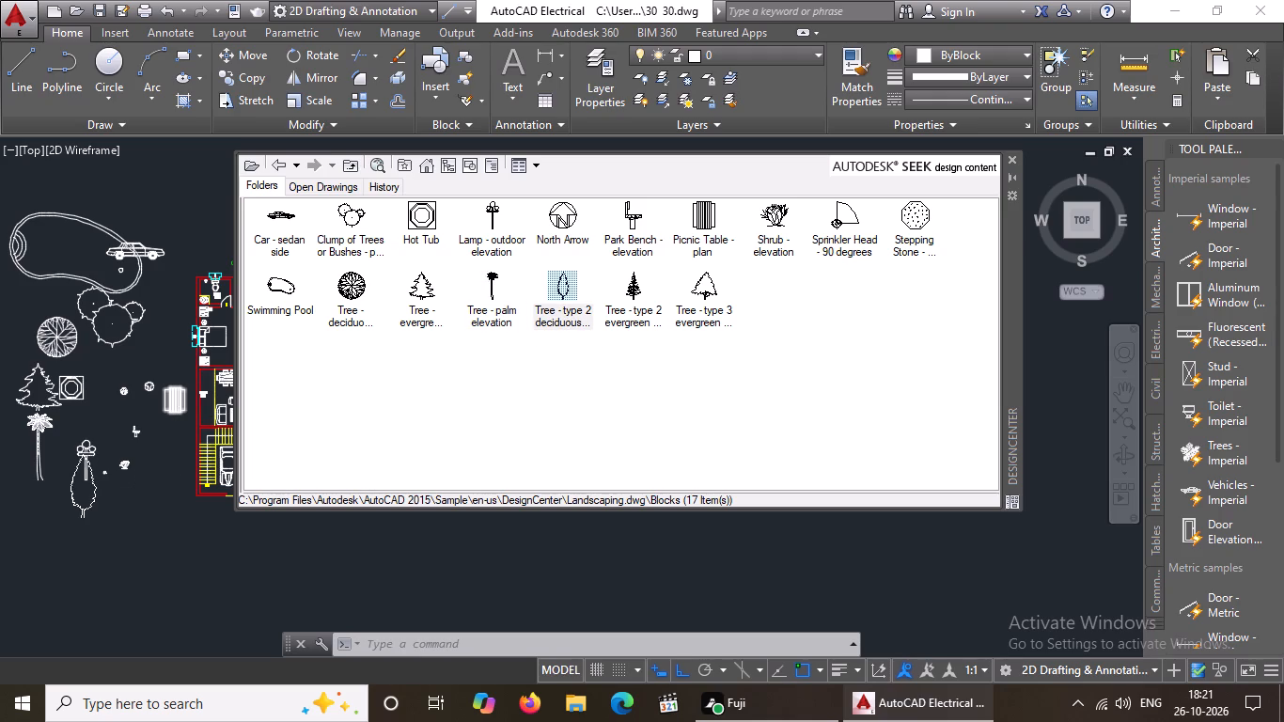
left_click_drag(84, 518, 59, 491)
left_click_drag(640, 305, 26, 510)
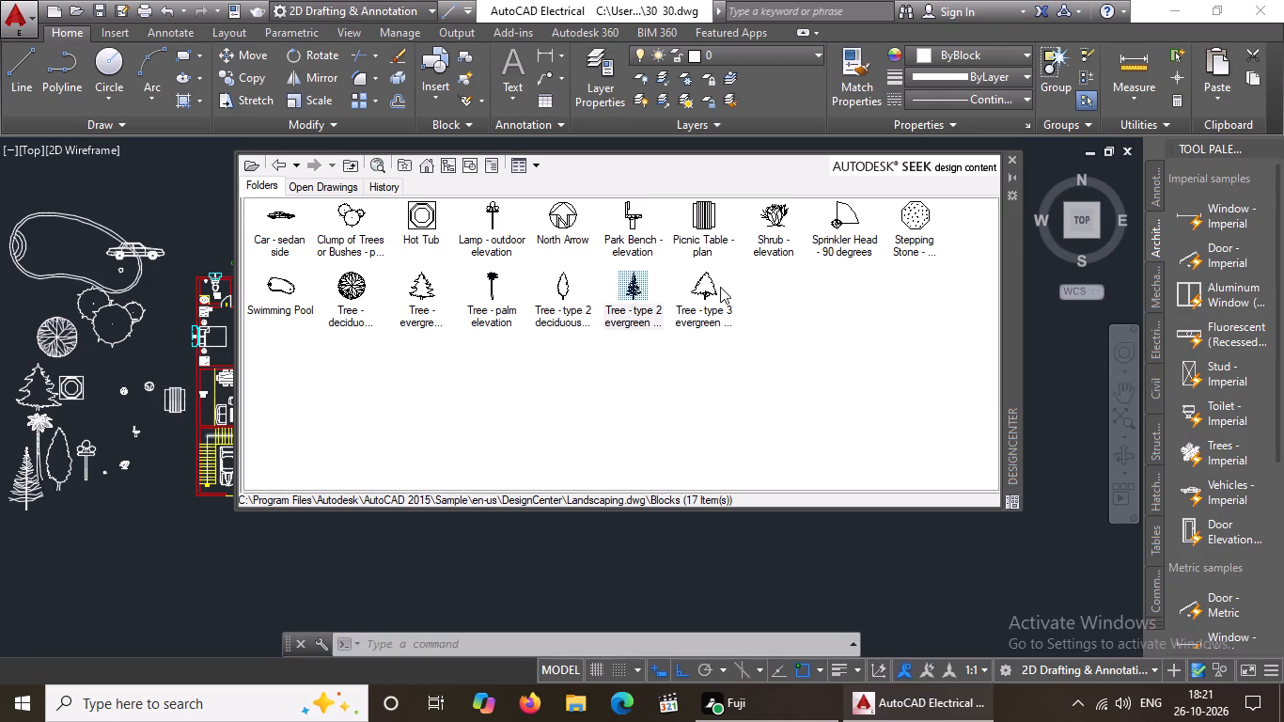
left_click_drag(712, 304, 76, 518)
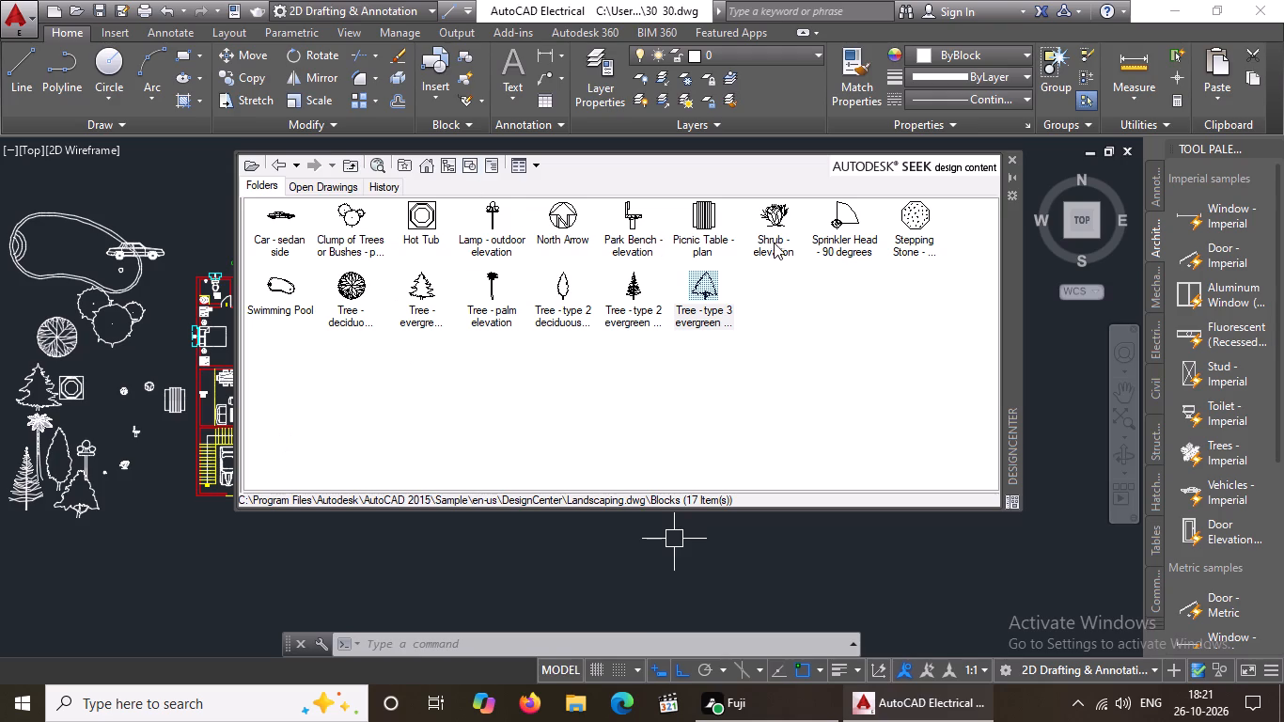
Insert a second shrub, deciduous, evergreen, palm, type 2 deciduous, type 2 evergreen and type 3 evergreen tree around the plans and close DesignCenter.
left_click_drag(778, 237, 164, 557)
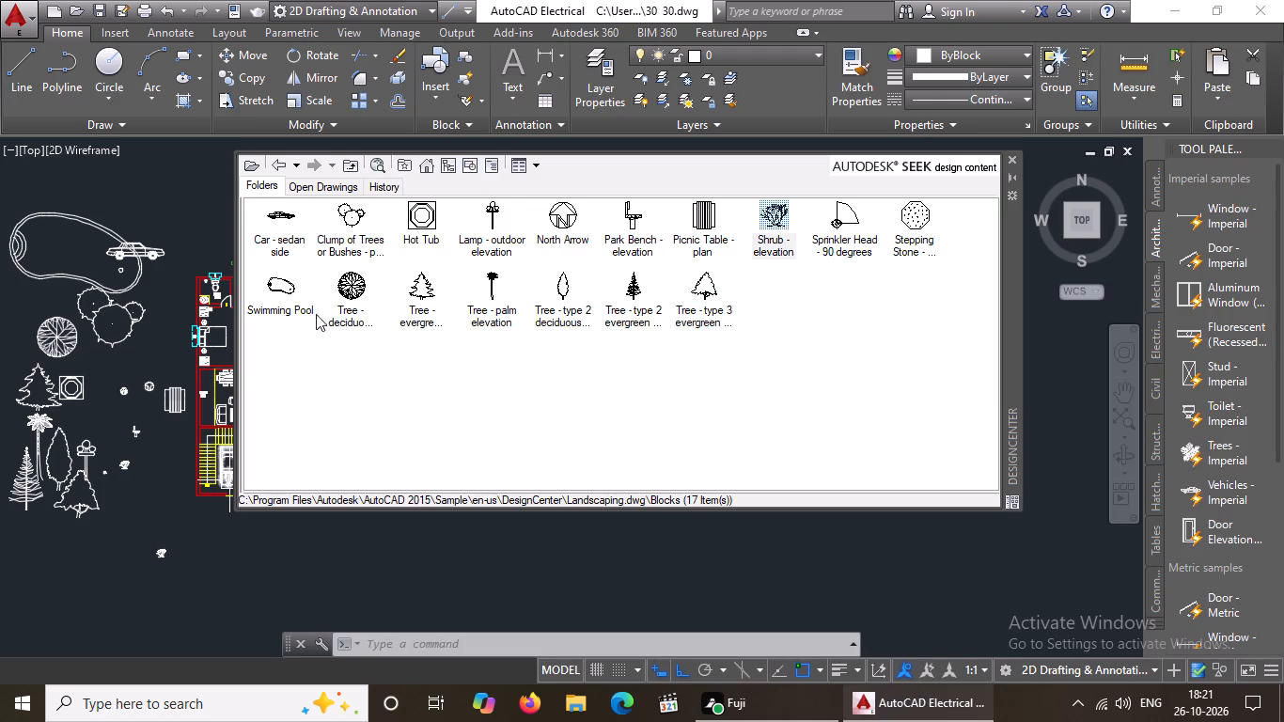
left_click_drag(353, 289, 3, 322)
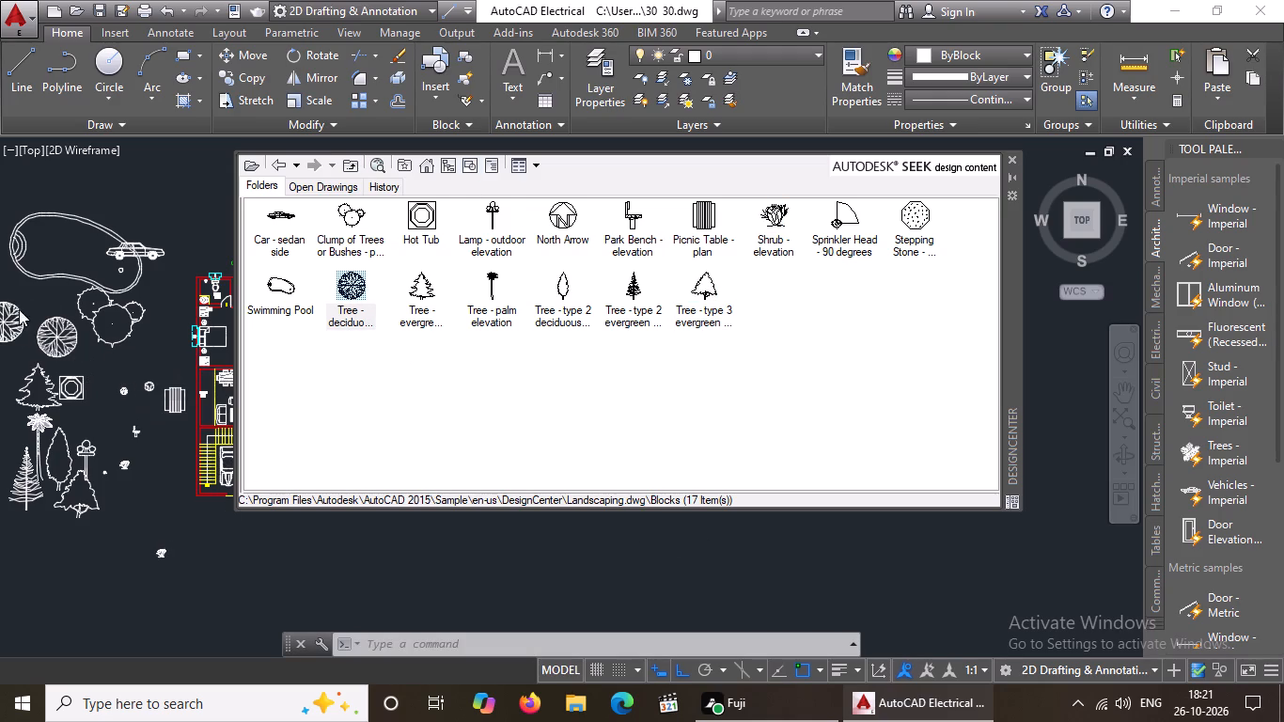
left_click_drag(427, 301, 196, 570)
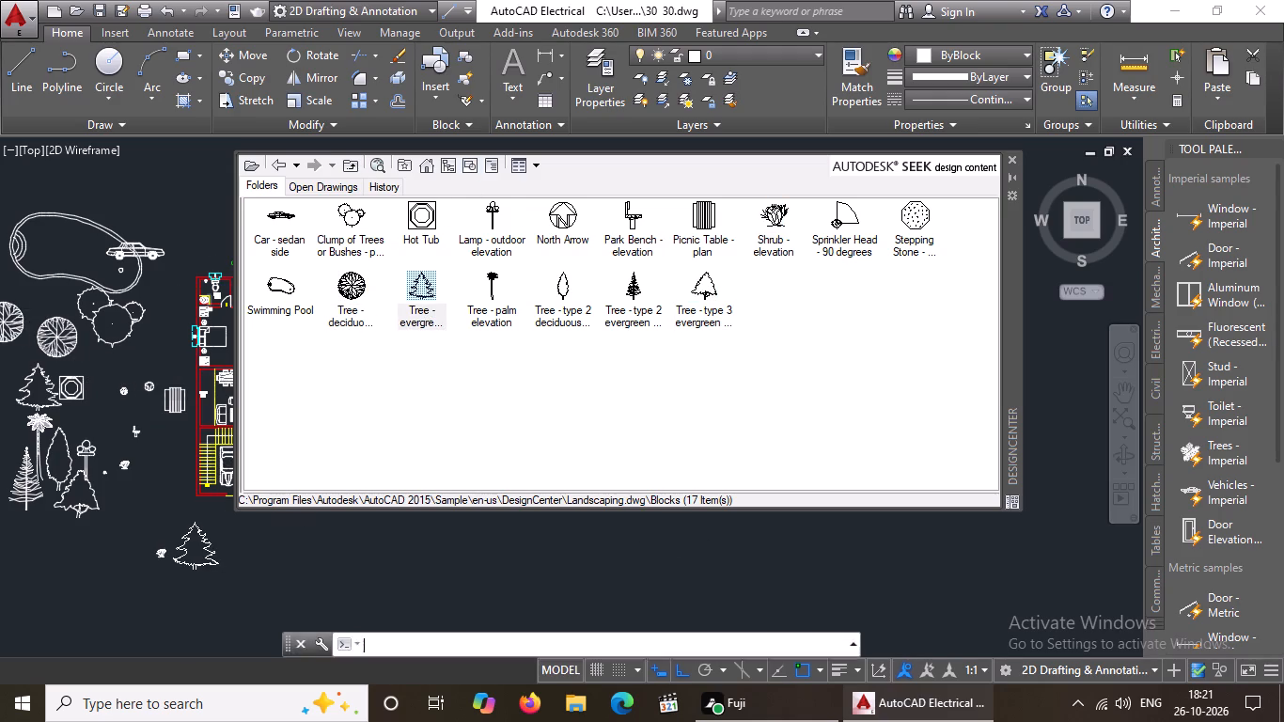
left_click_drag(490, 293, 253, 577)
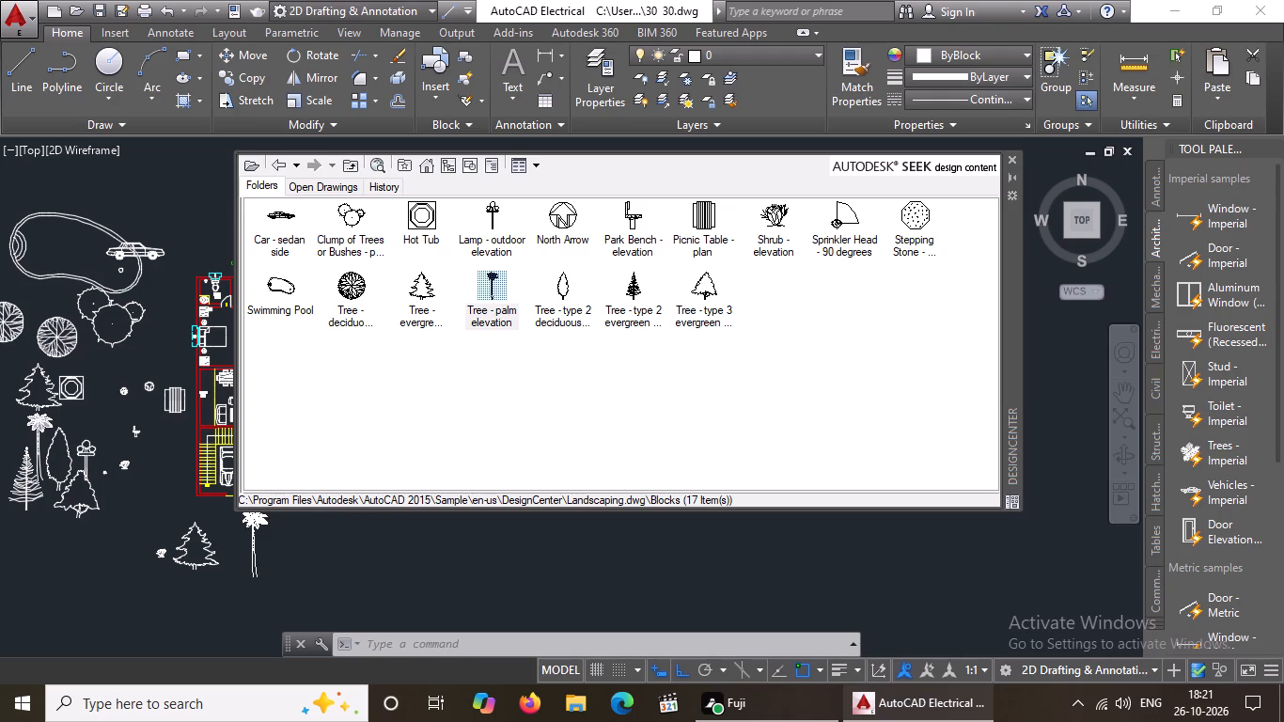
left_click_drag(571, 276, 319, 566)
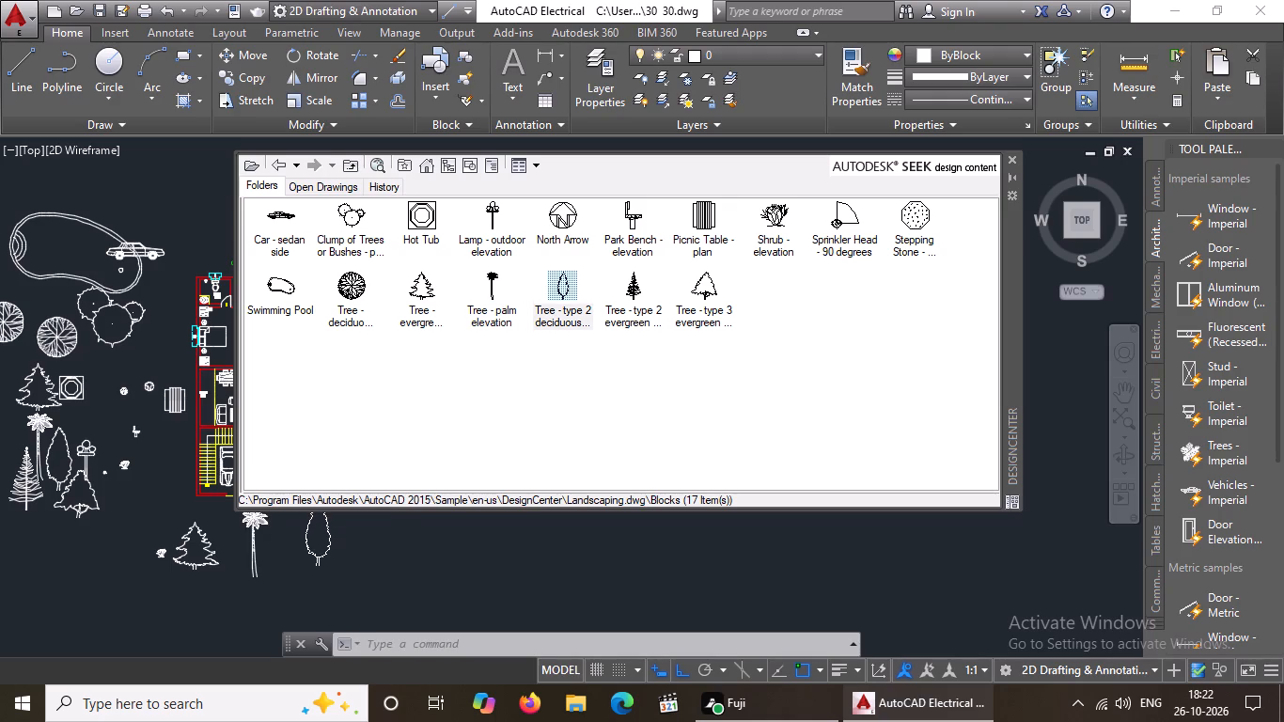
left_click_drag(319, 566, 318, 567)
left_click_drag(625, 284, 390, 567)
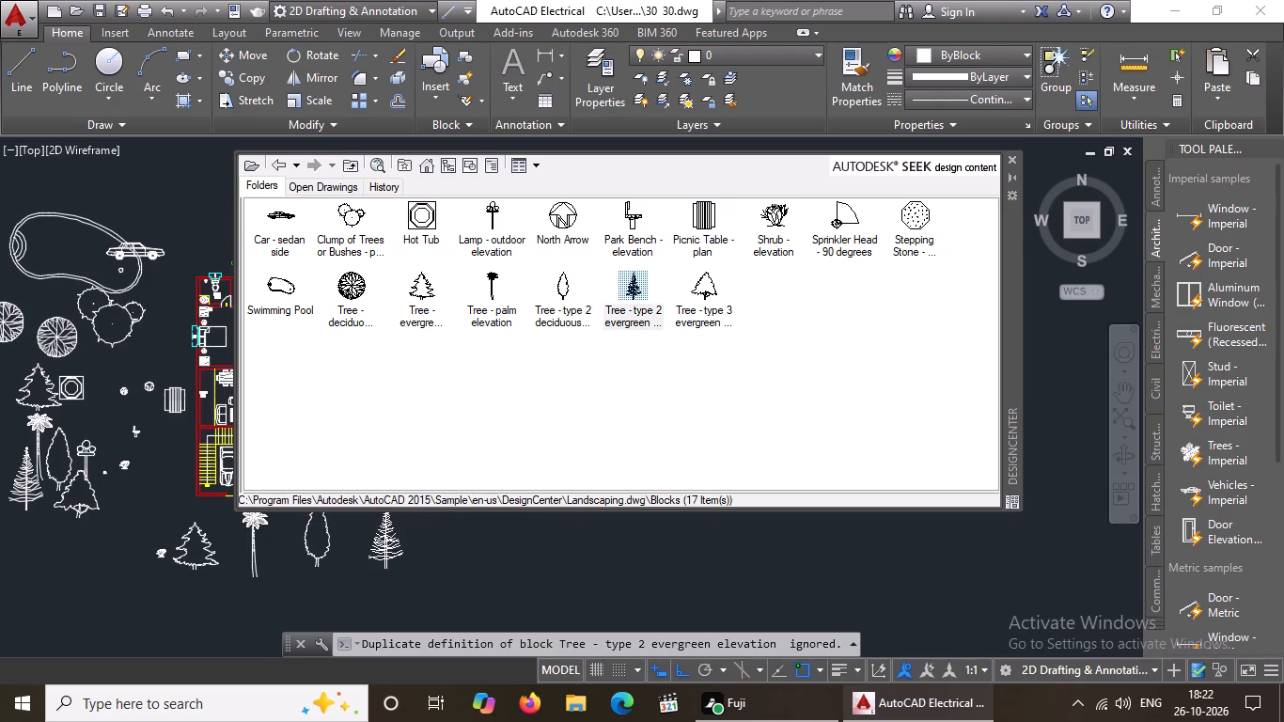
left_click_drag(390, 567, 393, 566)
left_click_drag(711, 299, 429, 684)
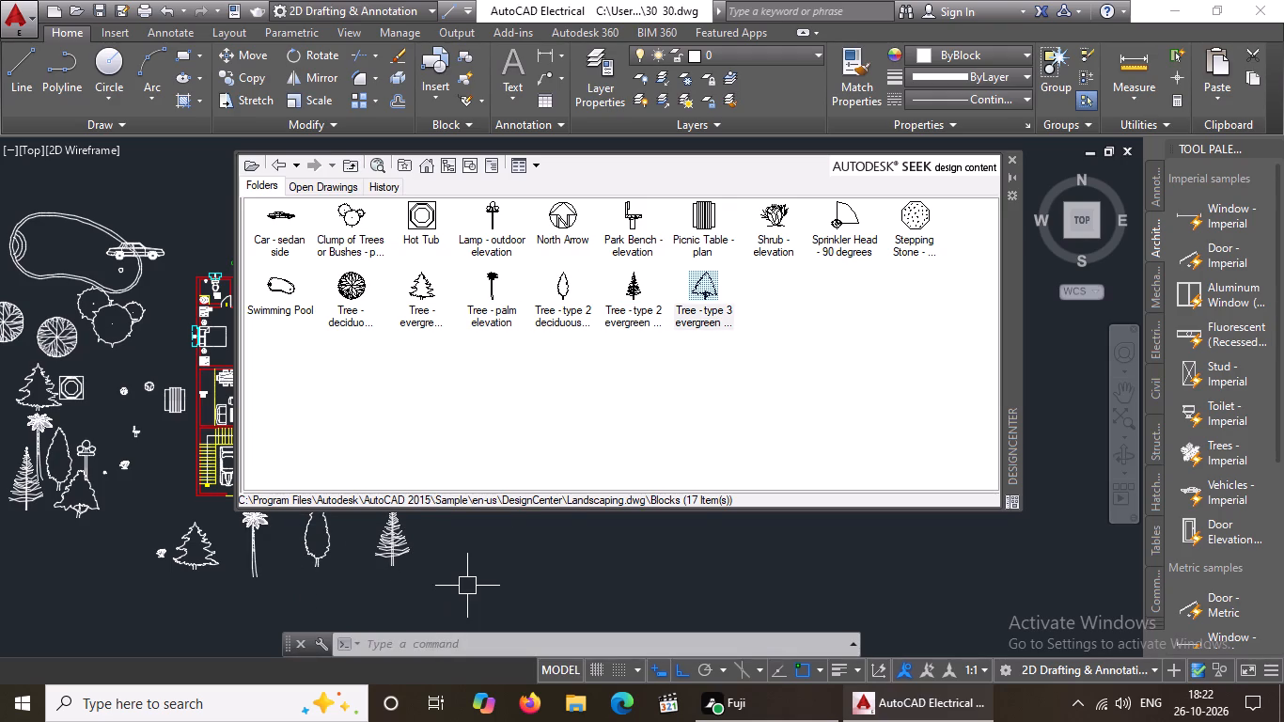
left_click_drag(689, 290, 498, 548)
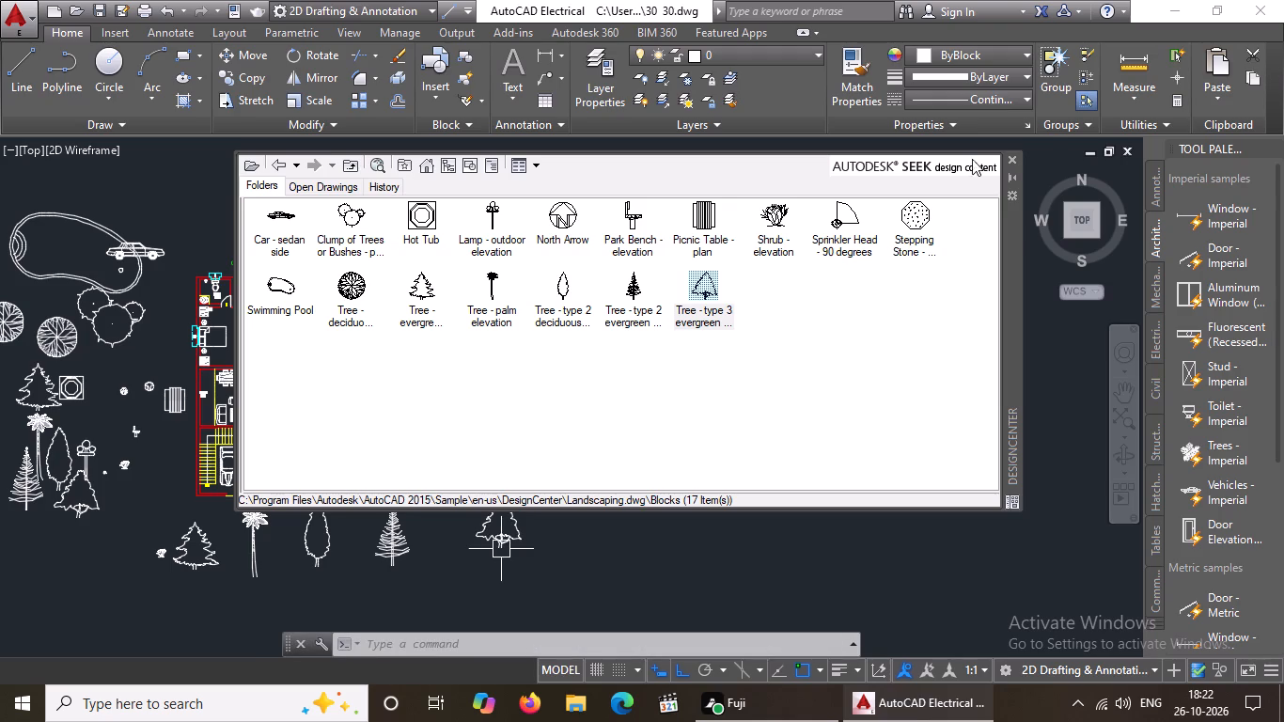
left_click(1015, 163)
Erase the type 3 evergreen tree below the column footing plan and close the Tool Palettes.
scroll(581, 466, "down", 2)
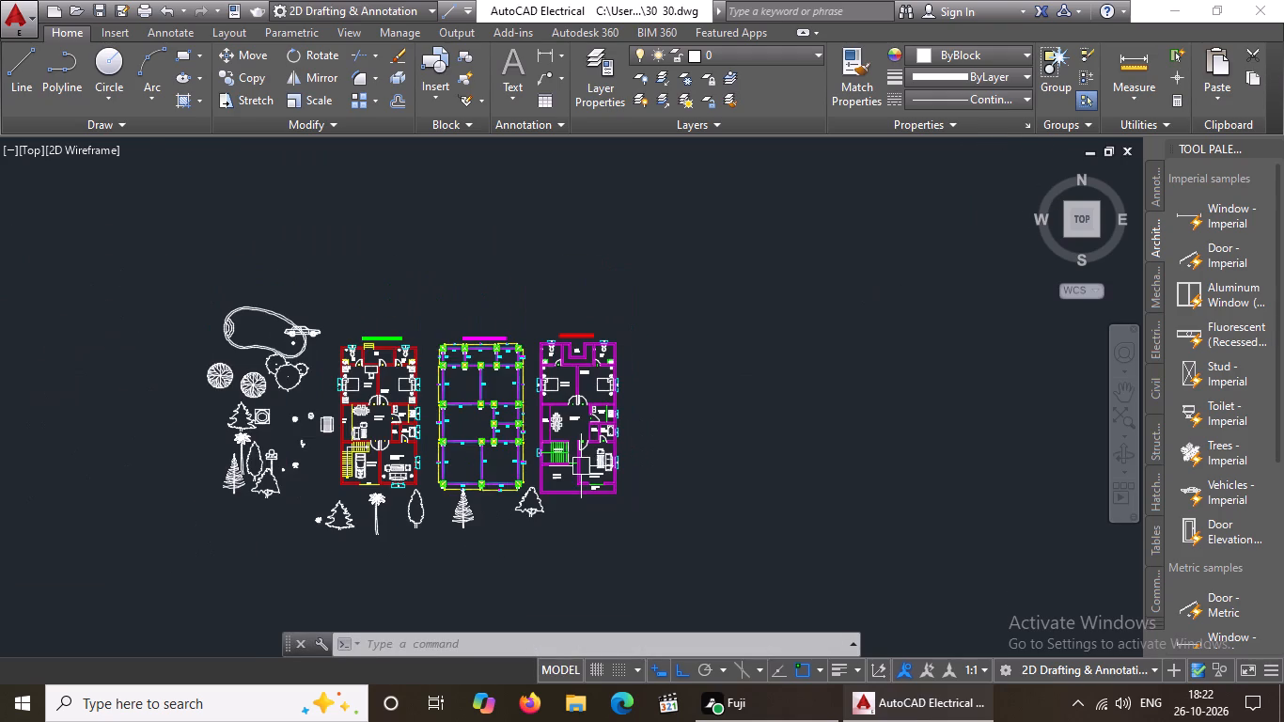
scroll(540, 545, "down", 1)
scroll(494, 559, "up", 2)
left_click(587, 441)
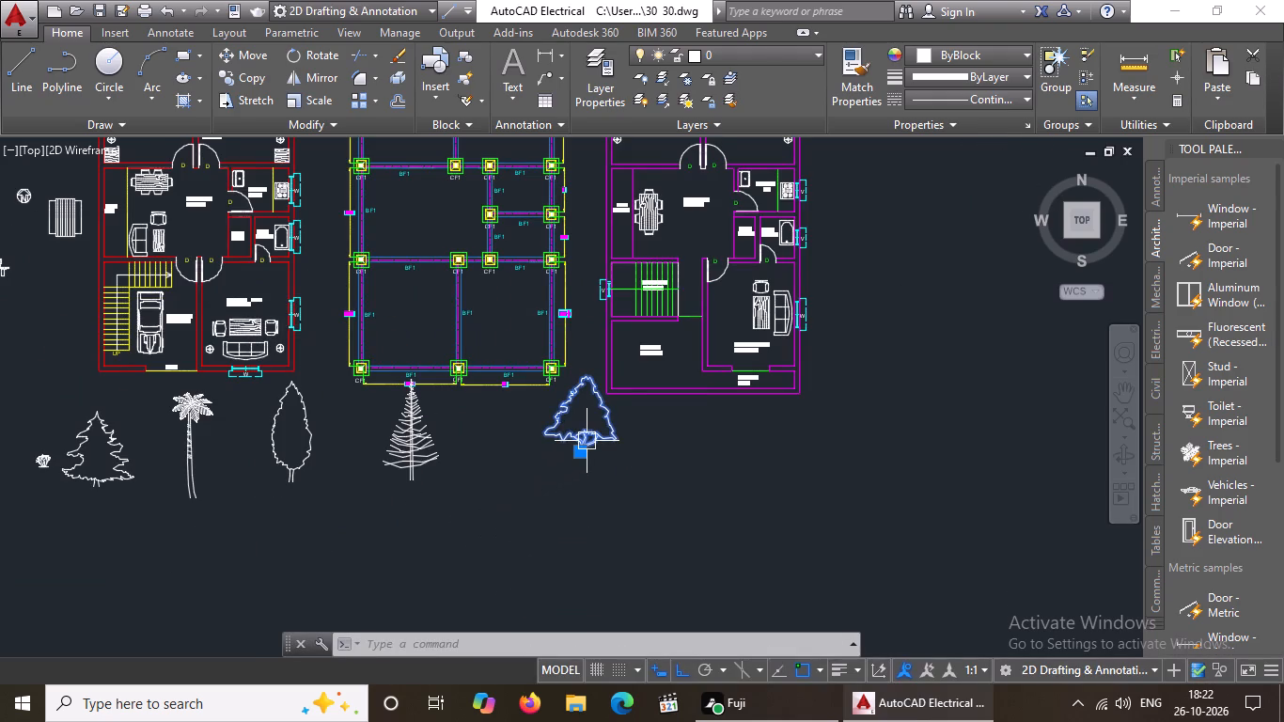
key("Delete")
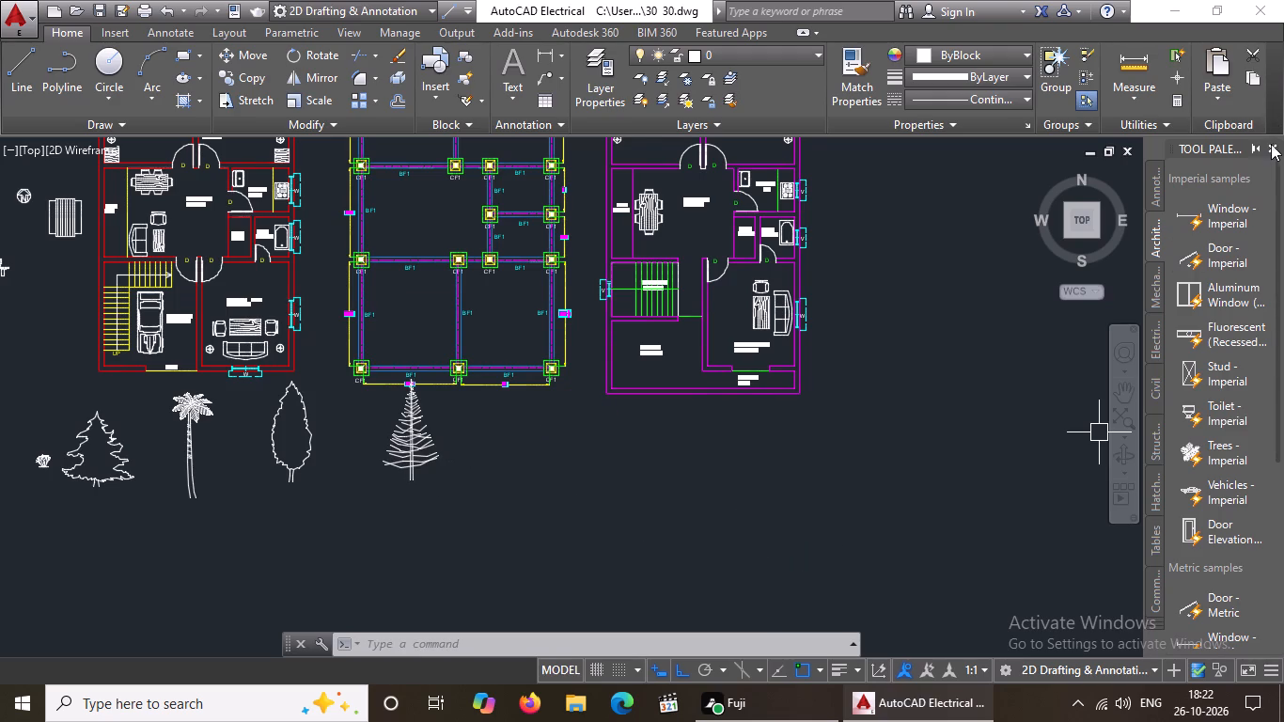
left_click(1273, 149)
Erase the swimming pool, sedan car, clump of trees, both round deciduous trees and the evergreen tree beside the ground floor plan.
scroll(696, 432, "down", 2)
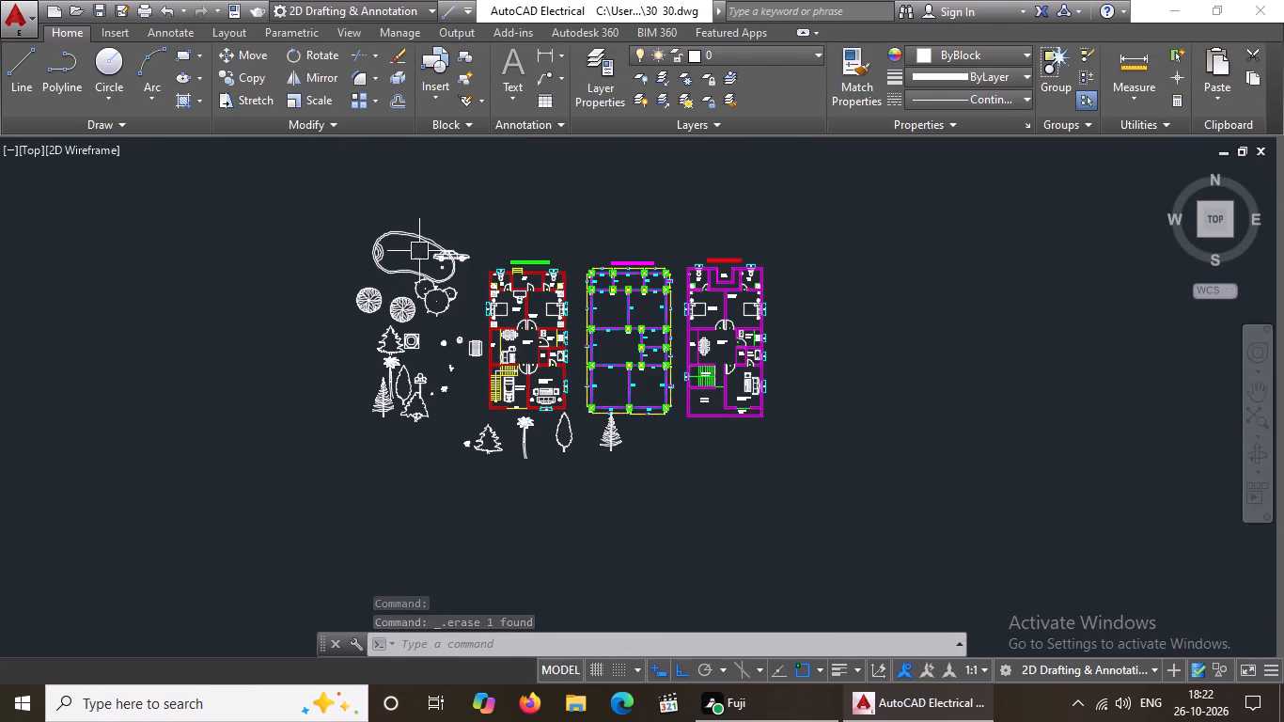
left_click(412, 233)
key("Delete")
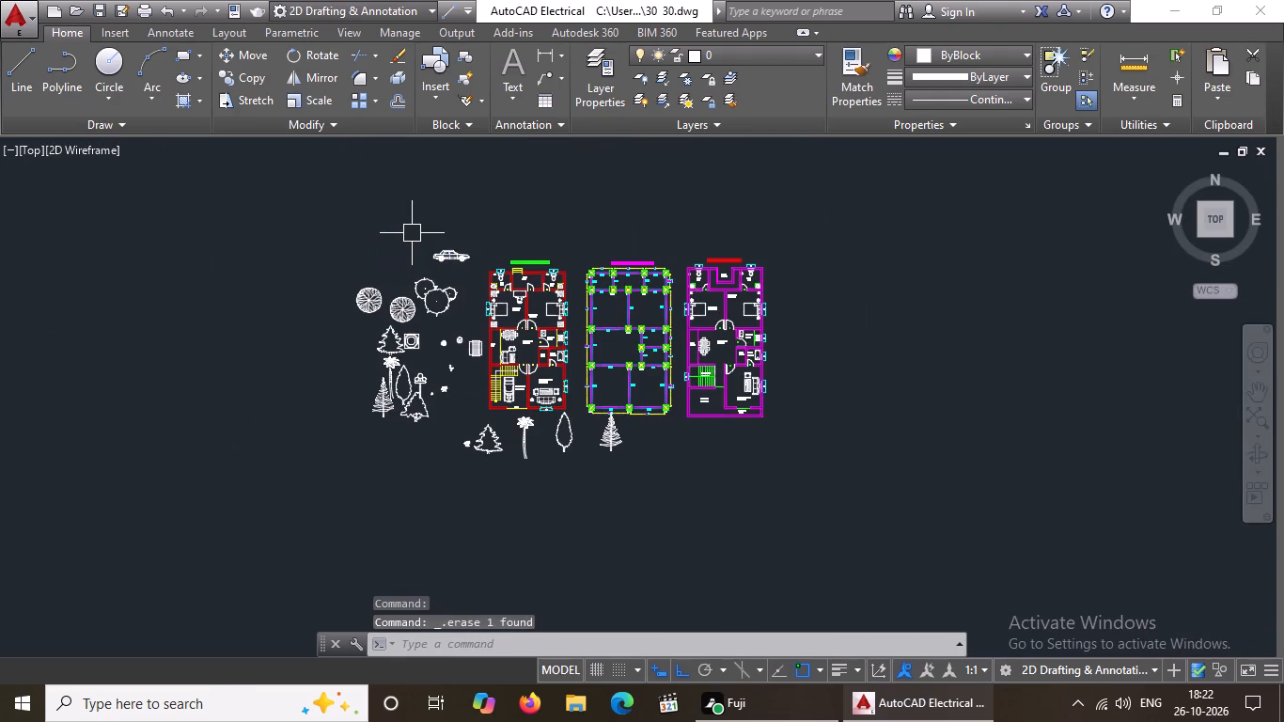
left_click(456, 255)
key("Delete")
left_click(435, 287)
key("Delete")
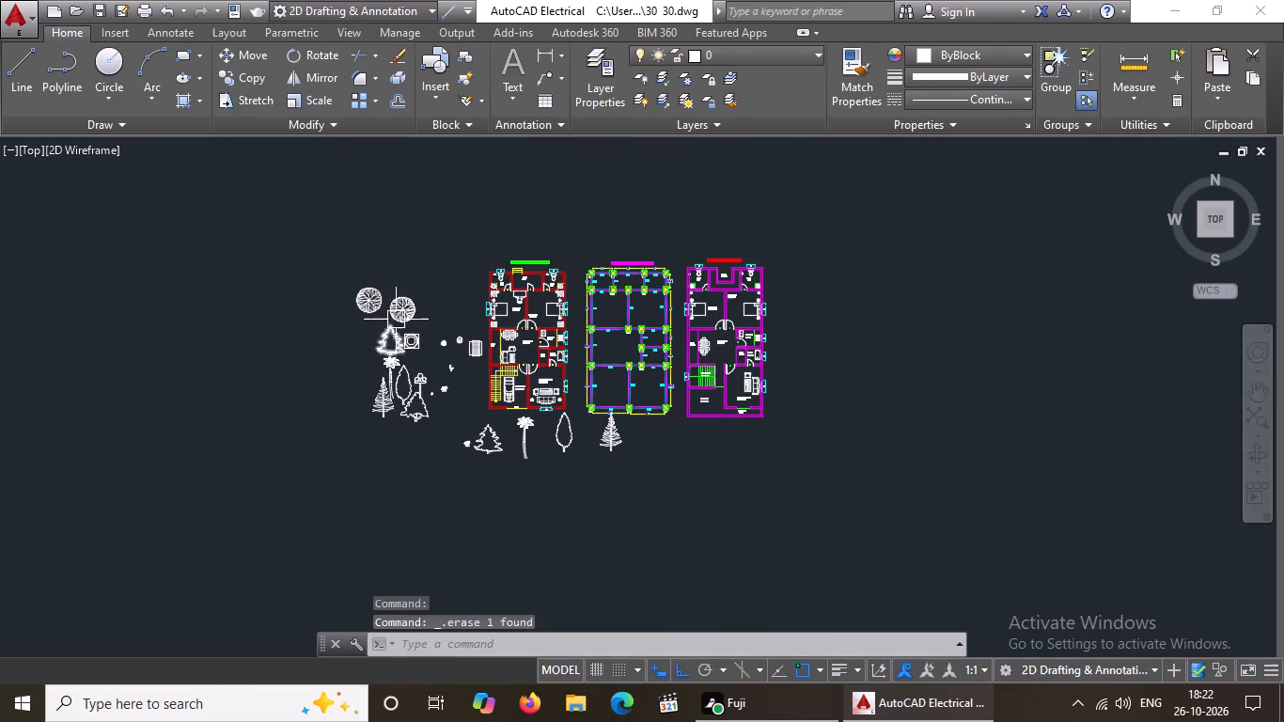
left_click(408, 312)
key("Delete")
left_click(382, 302)
key("Delete")
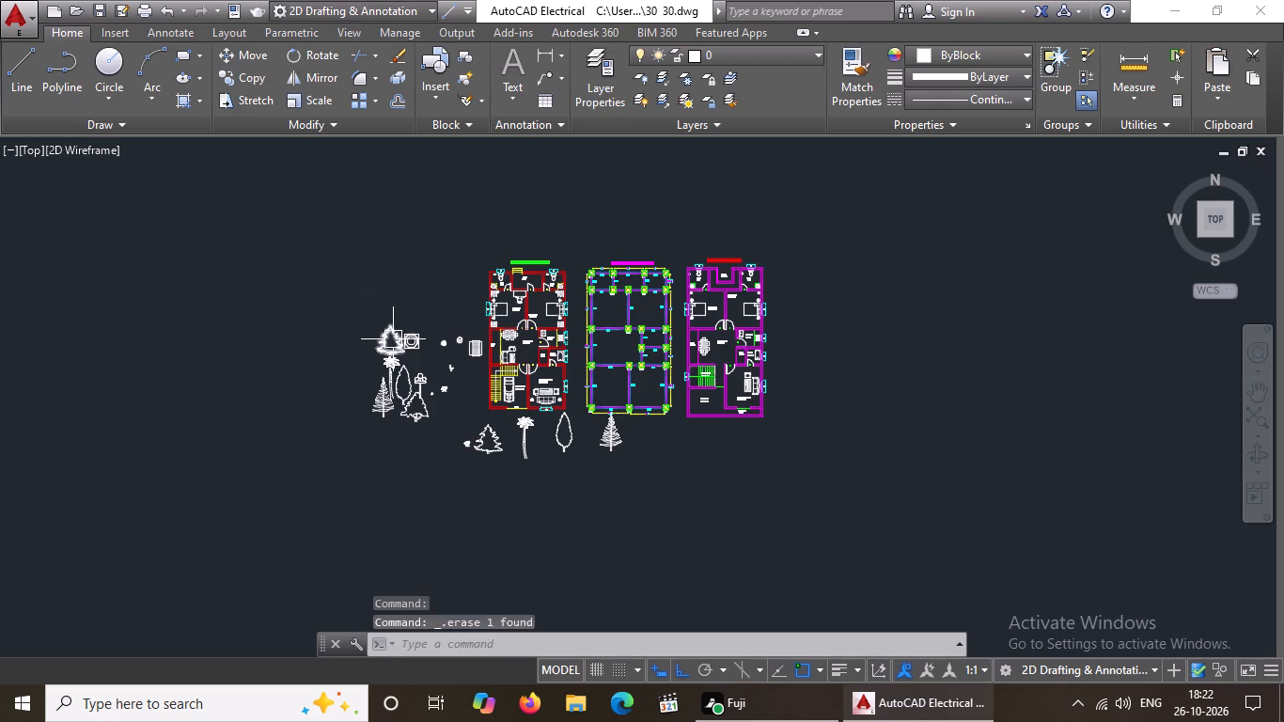
left_click(393, 339)
key("Delete")
Erase the hot tub, north arrow, stepping stone, picnic table and park bench beside the ground floor plan.
scroll(428, 331, "up", 2)
left_click(374, 353)
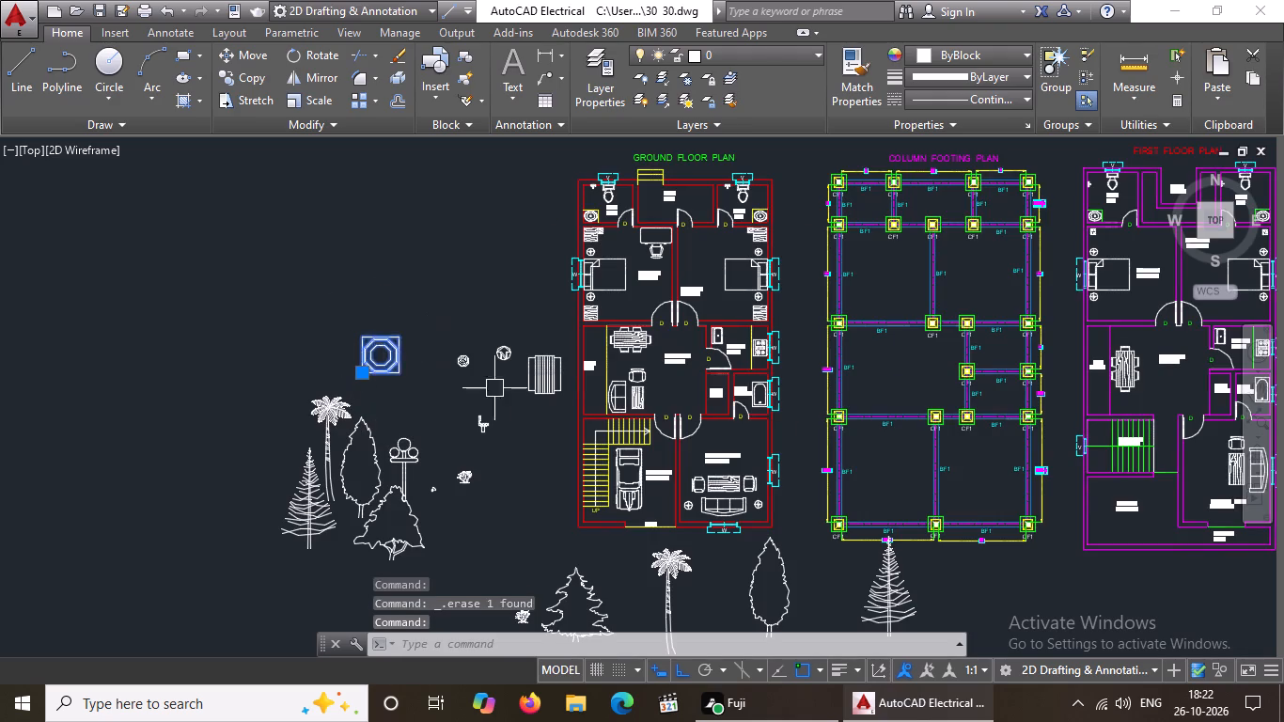
key("Delete")
left_click(460, 364)
key("Delete")
left_click(509, 353)
key("Delete")
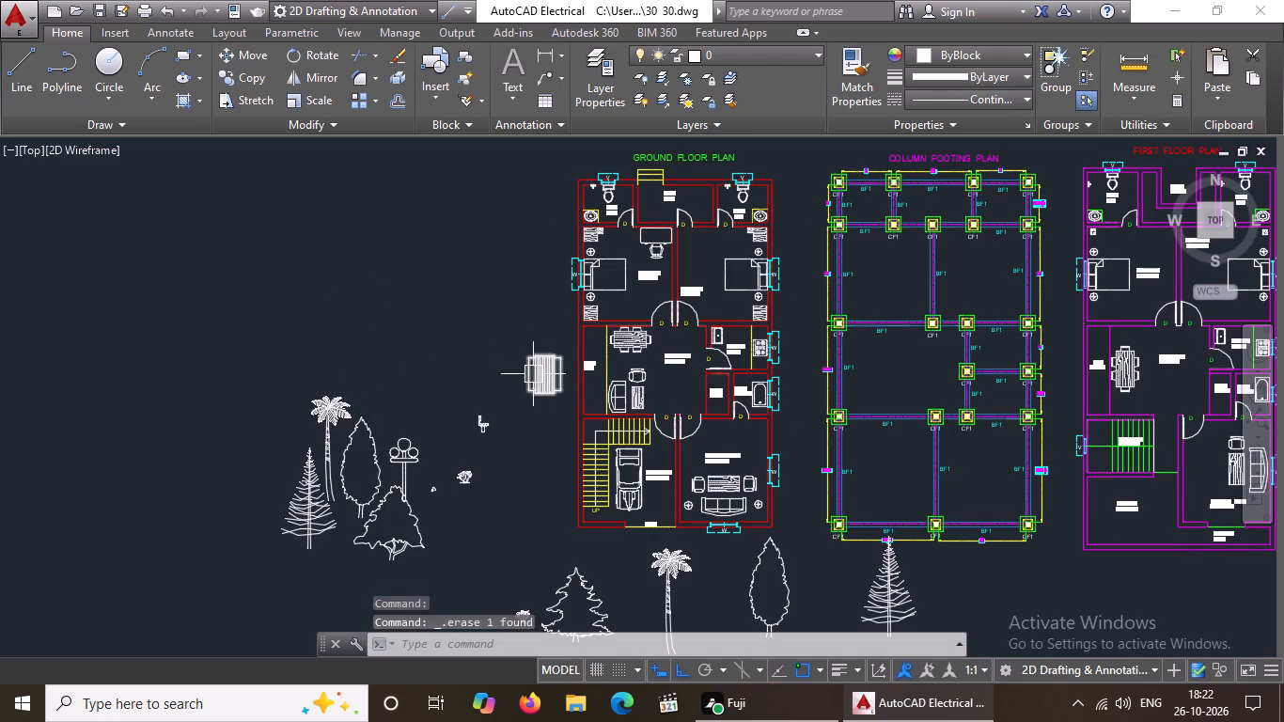
left_click(539, 376)
key("Delete")
left_click(486, 419)
key("Delete")
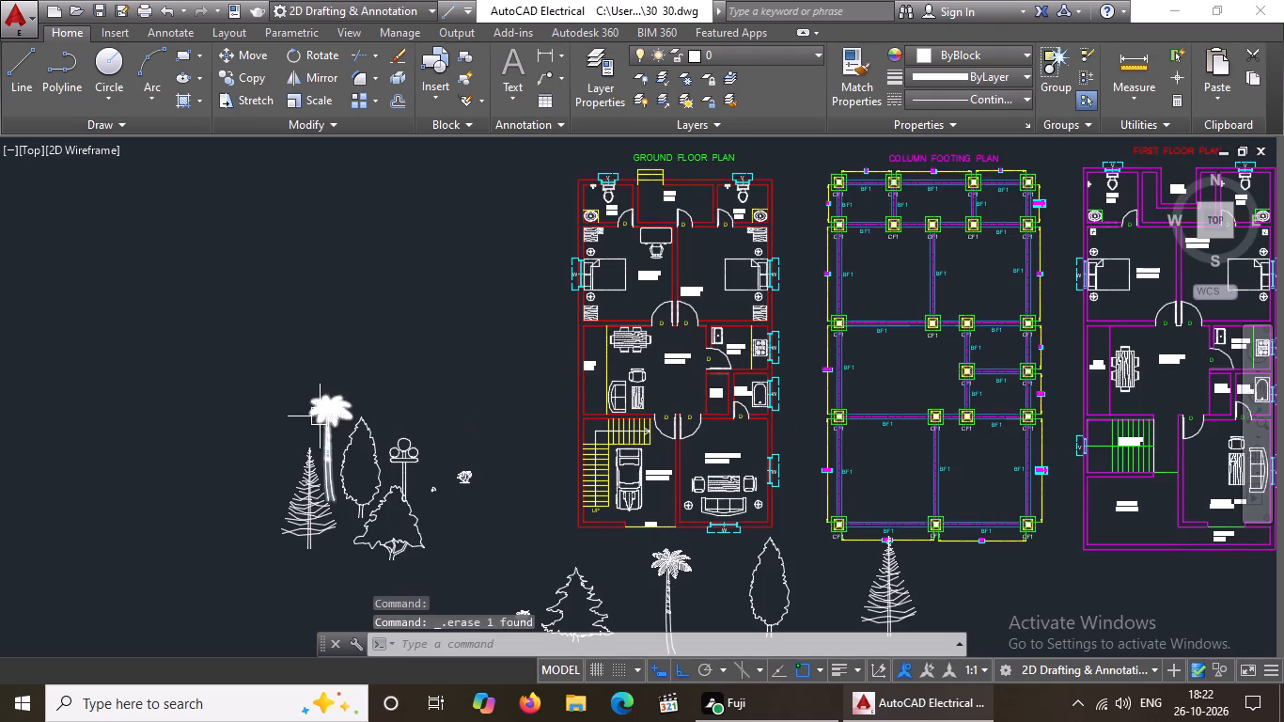
Erase the remaining palm, type 2 and type 3 trees, outdoor lamp, sprinkler head and shrub beside the ground floor plan.
left_click(320, 415)
key("Delete")
left_click(348, 497)
key("Delete")
left_click(403, 461)
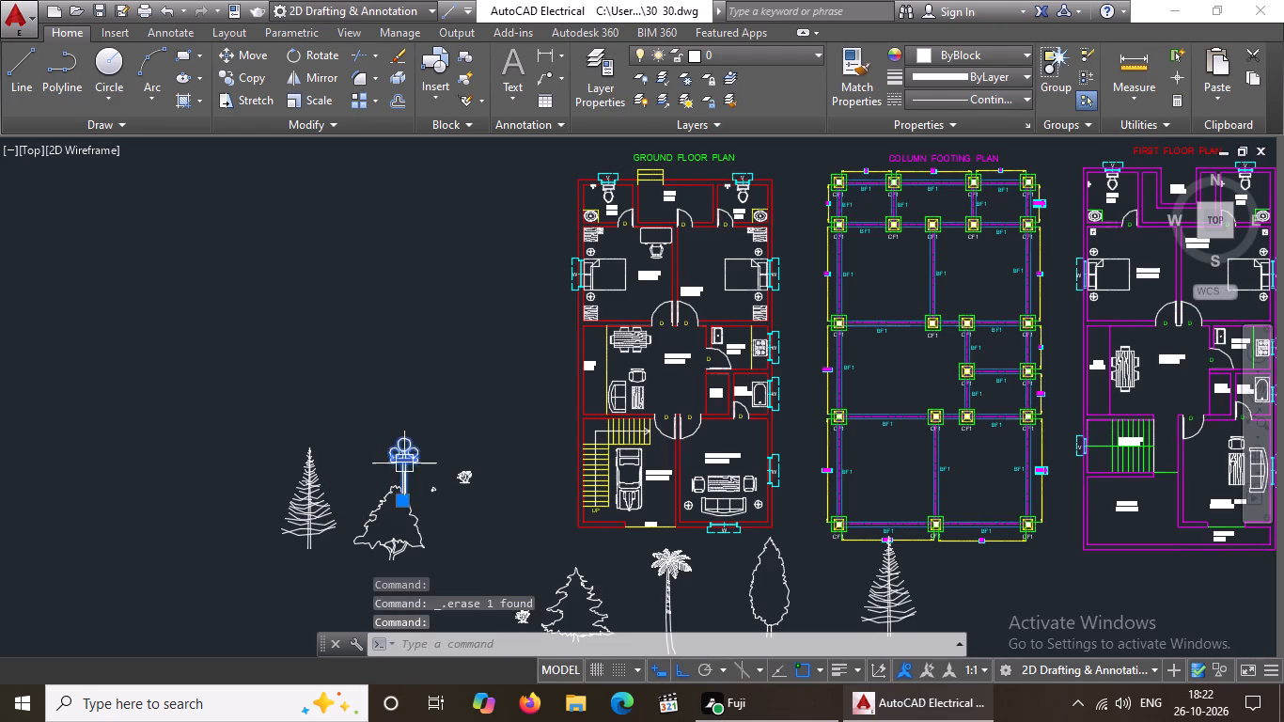
key("Delete")
left_click(435, 495)
key("Delete")
left_click(468, 481)
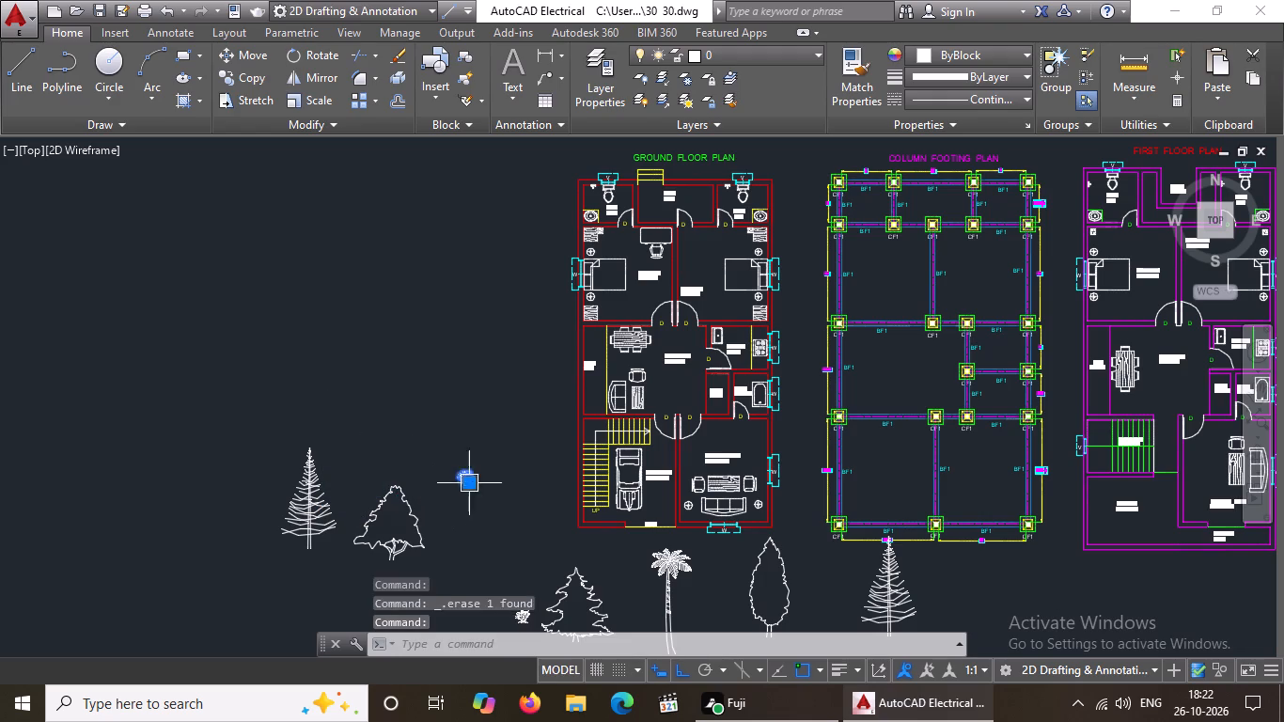
key("Delete")
left_click(384, 514)
key("Delete")
left_click(315, 502)
key("Delete")
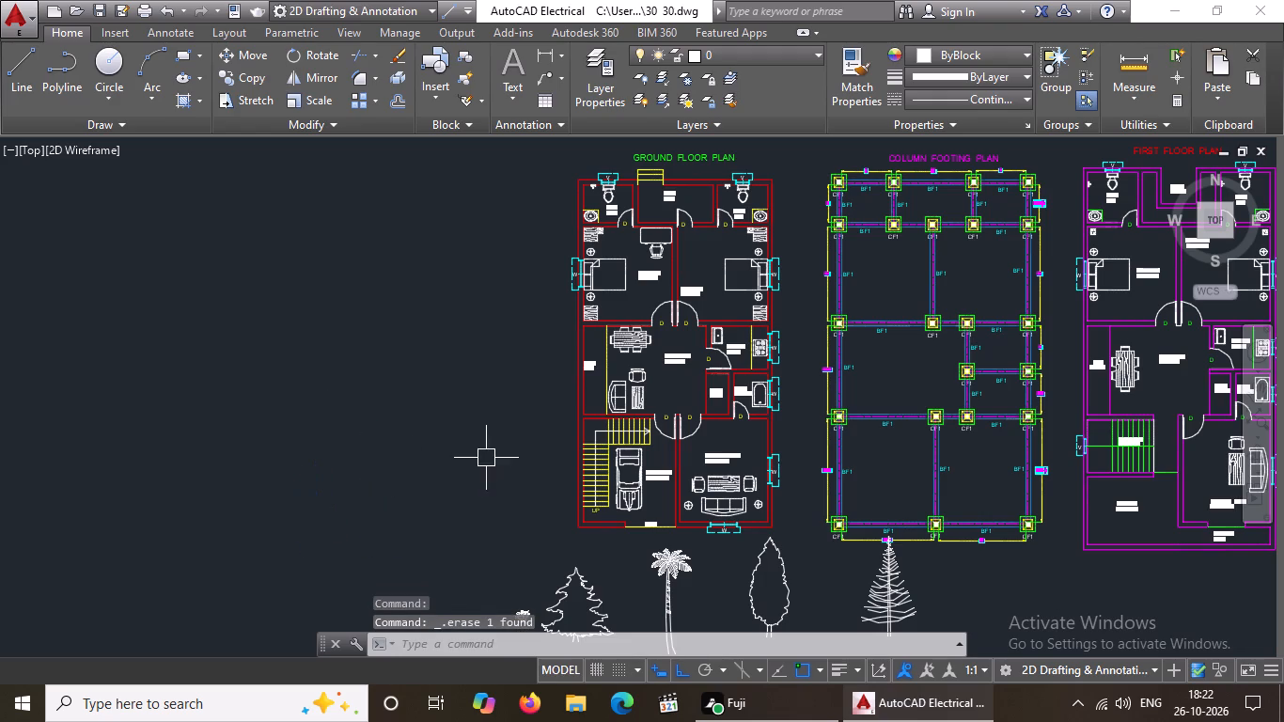
Erase the shrub, evergreen, palm, type 2 deciduous and type 2 evergreen trees in the row below the plans.
scroll(511, 414, "down", 4)
scroll(561, 505, "up", 2)
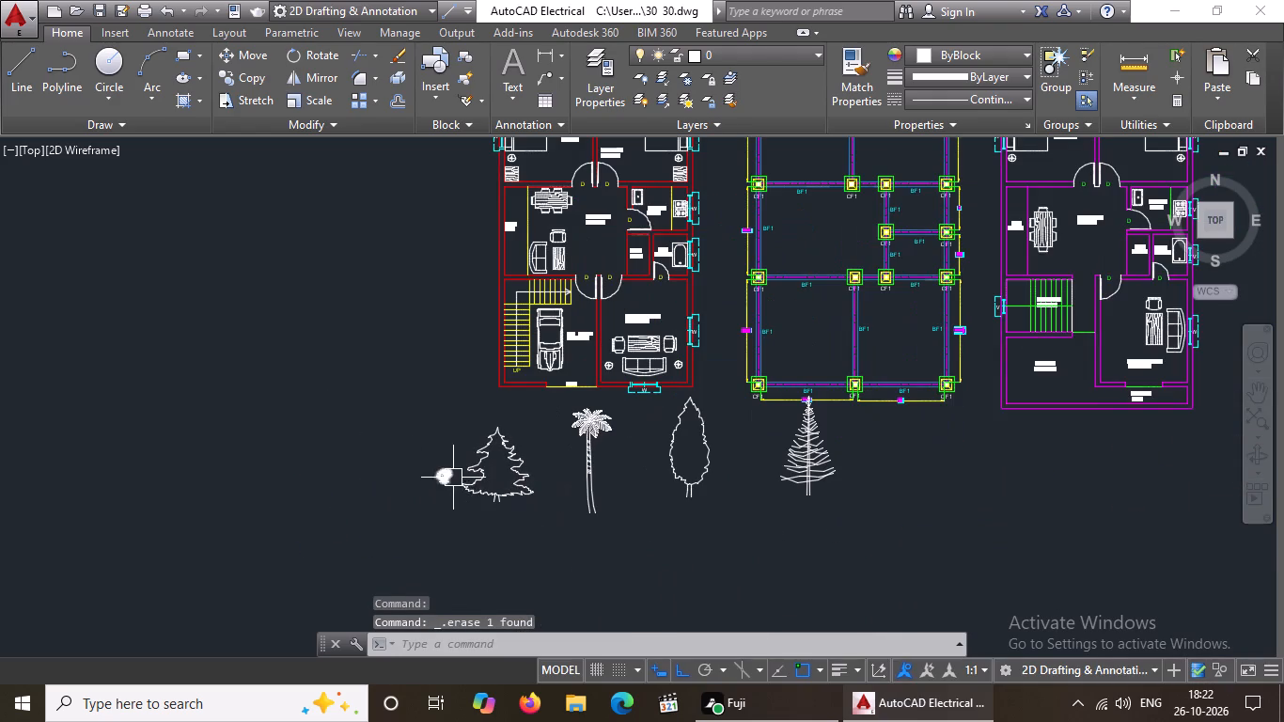
left_click(453, 478)
key("Delete")
left_click(478, 488)
key("Delete")
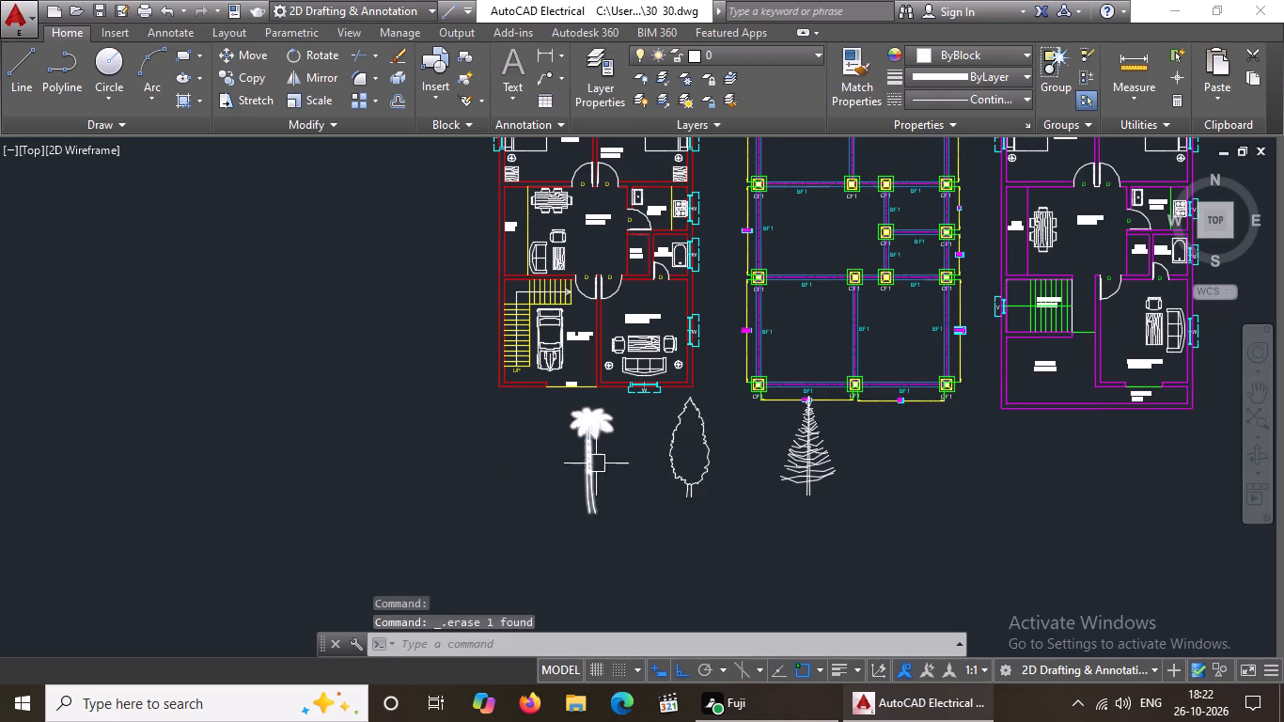
left_click(597, 463)
key("Delete")
left_click(700, 468)
key("Delete")
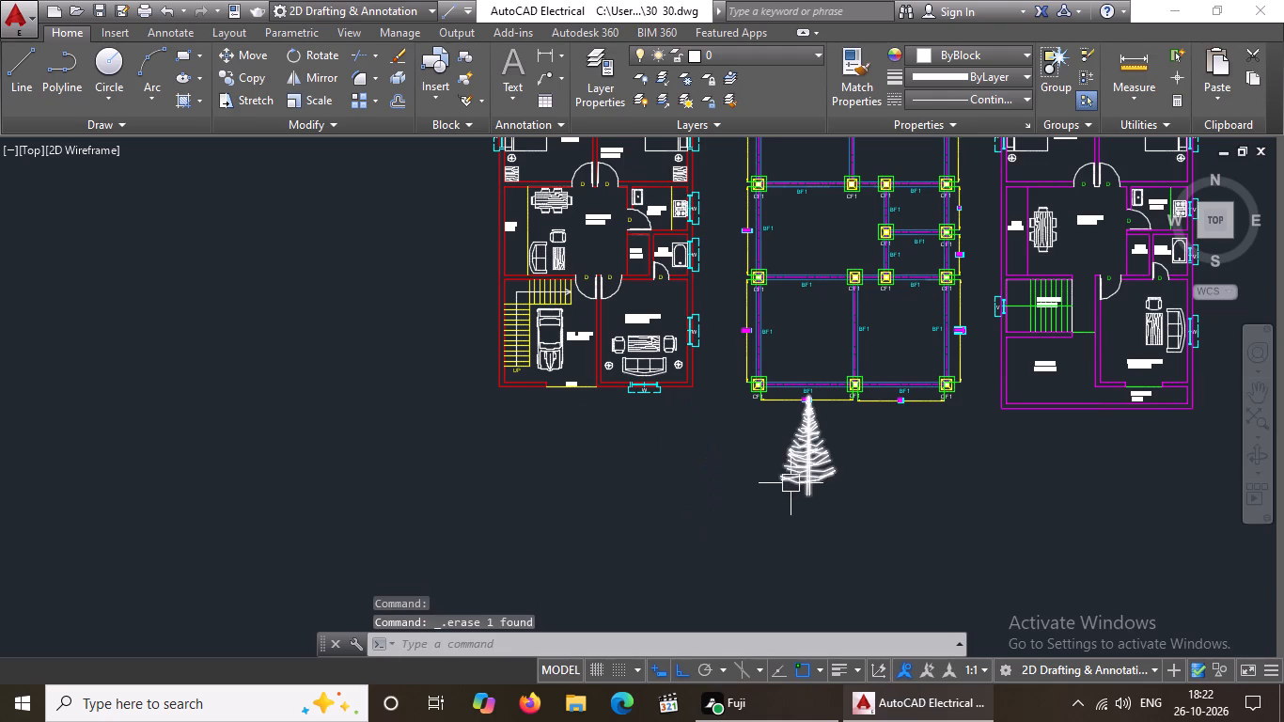
left_click(795, 472)
key("Delete")
Change the color of the GROUND FLOOR PLAN title to ByBlock.
scroll(703, 476, "down", 4)
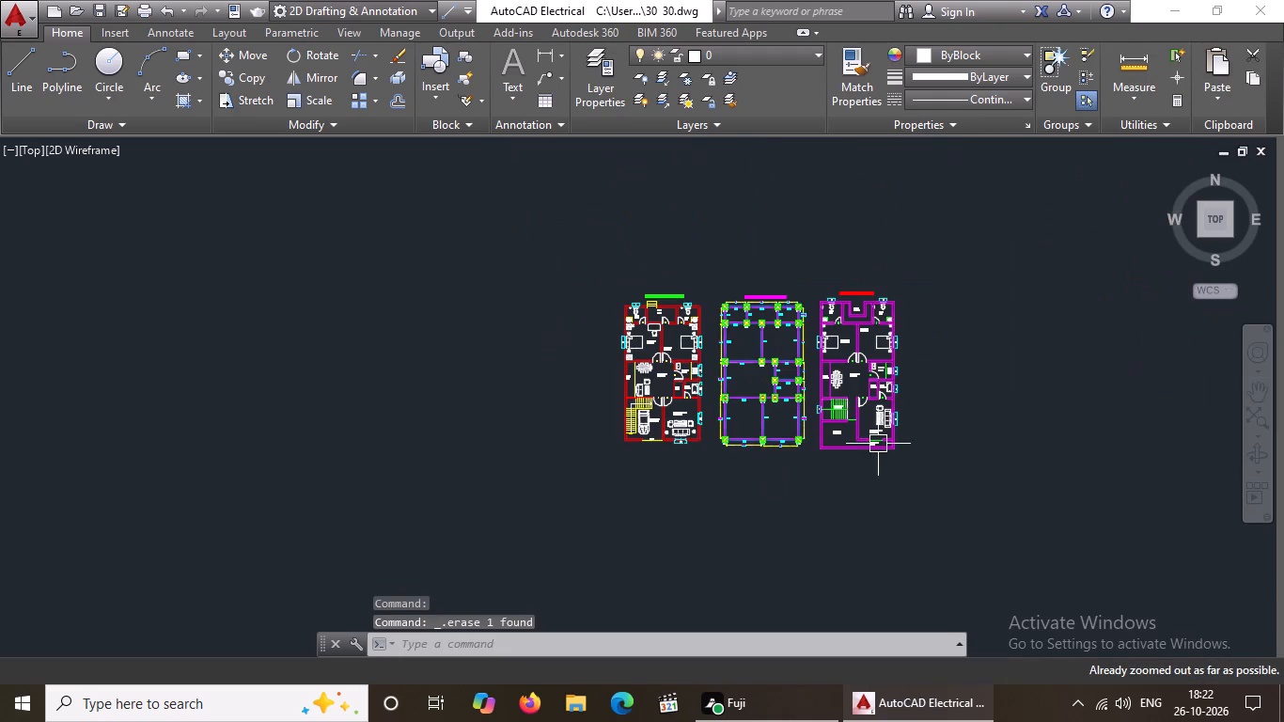
scroll(943, 377, "up", 2)
scroll(608, 341, "down", 1)
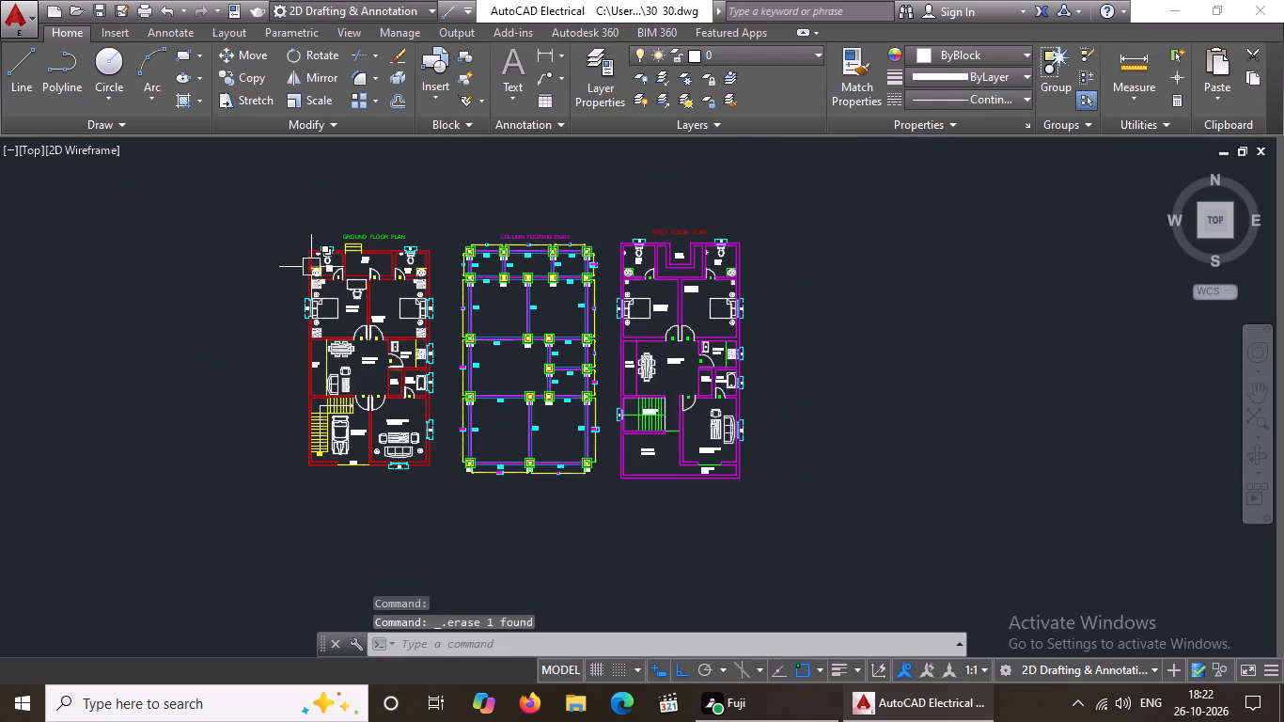
scroll(311, 267, "up", 1)
left_click(431, 217)
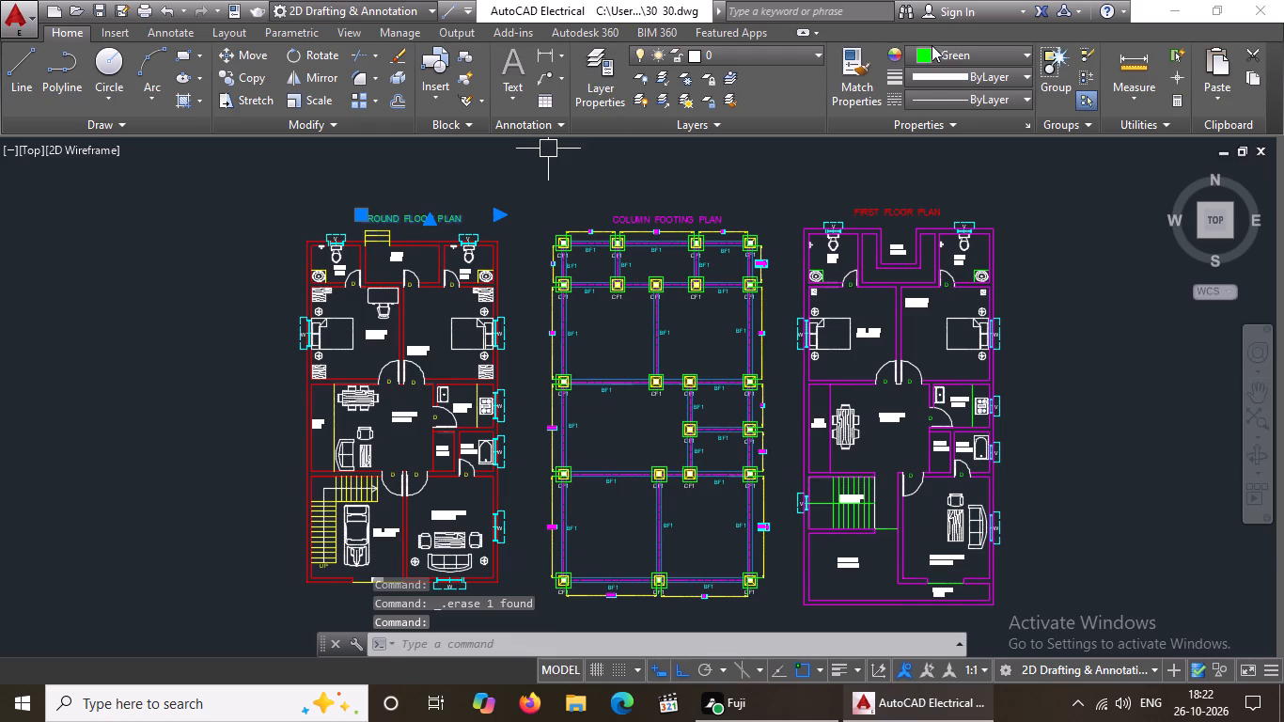
left_click(932, 45)
left_click(932, 96)
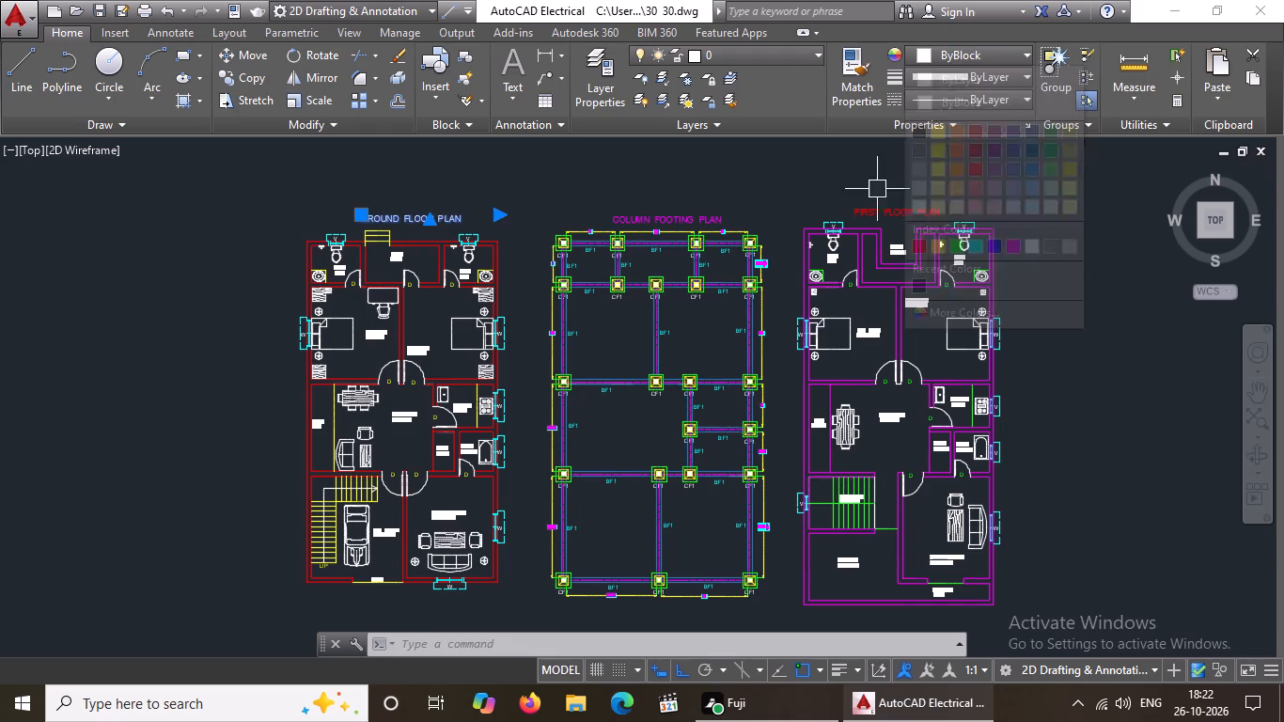
key("Escape")
Change the color of the COLUMN FOOTING PLAN title to ByBlock.
left_click(657, 219)
left_click(963, 41)
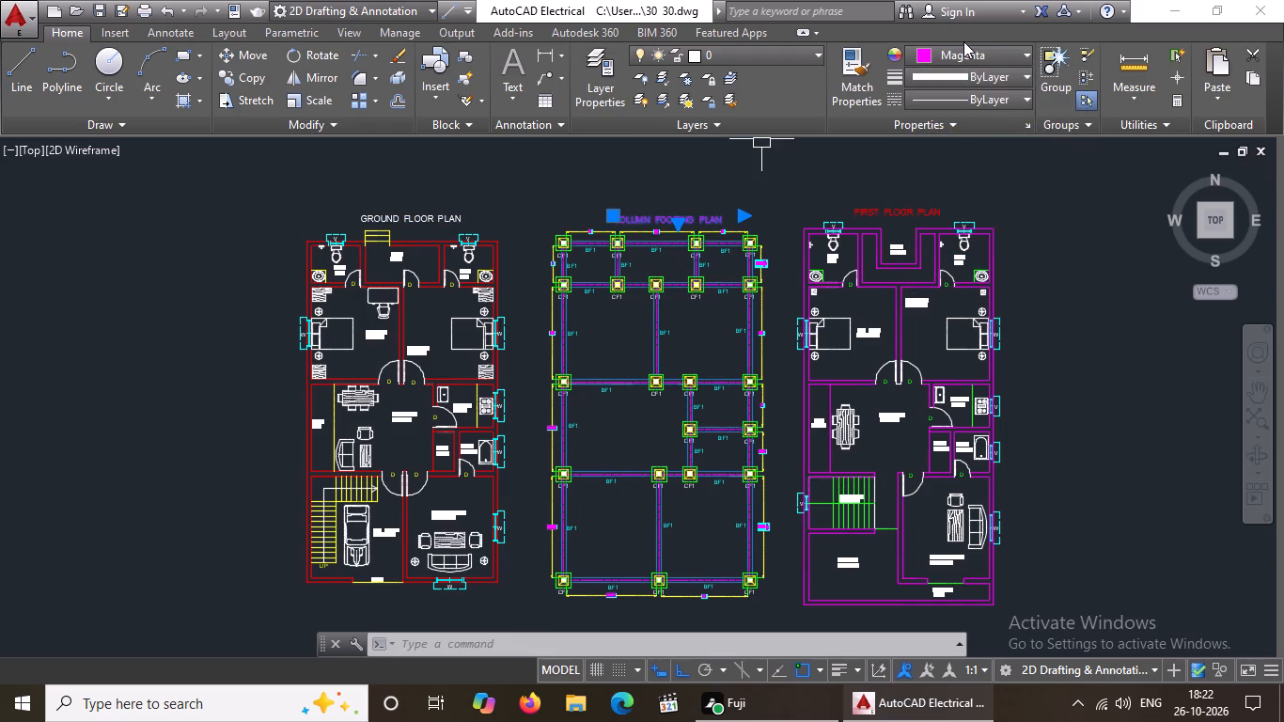
left_click(963, 59)
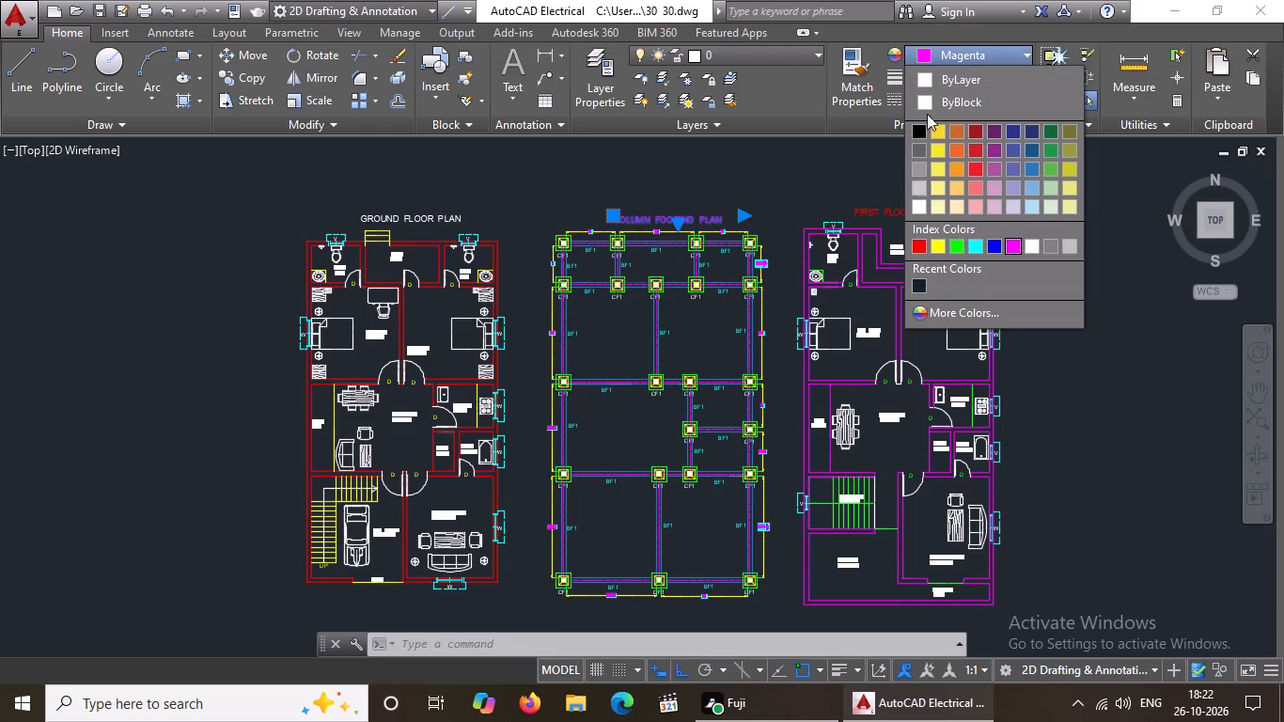
left_click(943, 97)
key("Escape")
Change the color of the FIRST FLOOR PLAN title to ByBlock.
left_click(902, 209)
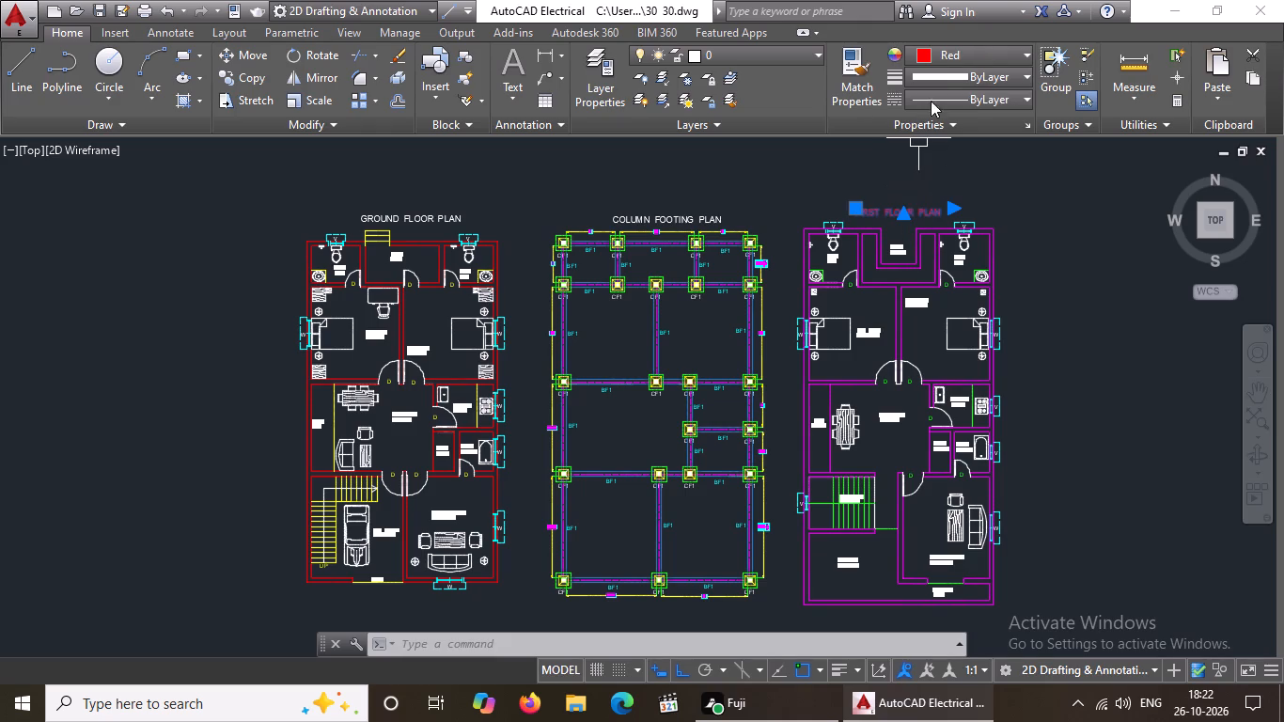
left_click_drag(951, 51, 951, 67)
left_click(976, 59)
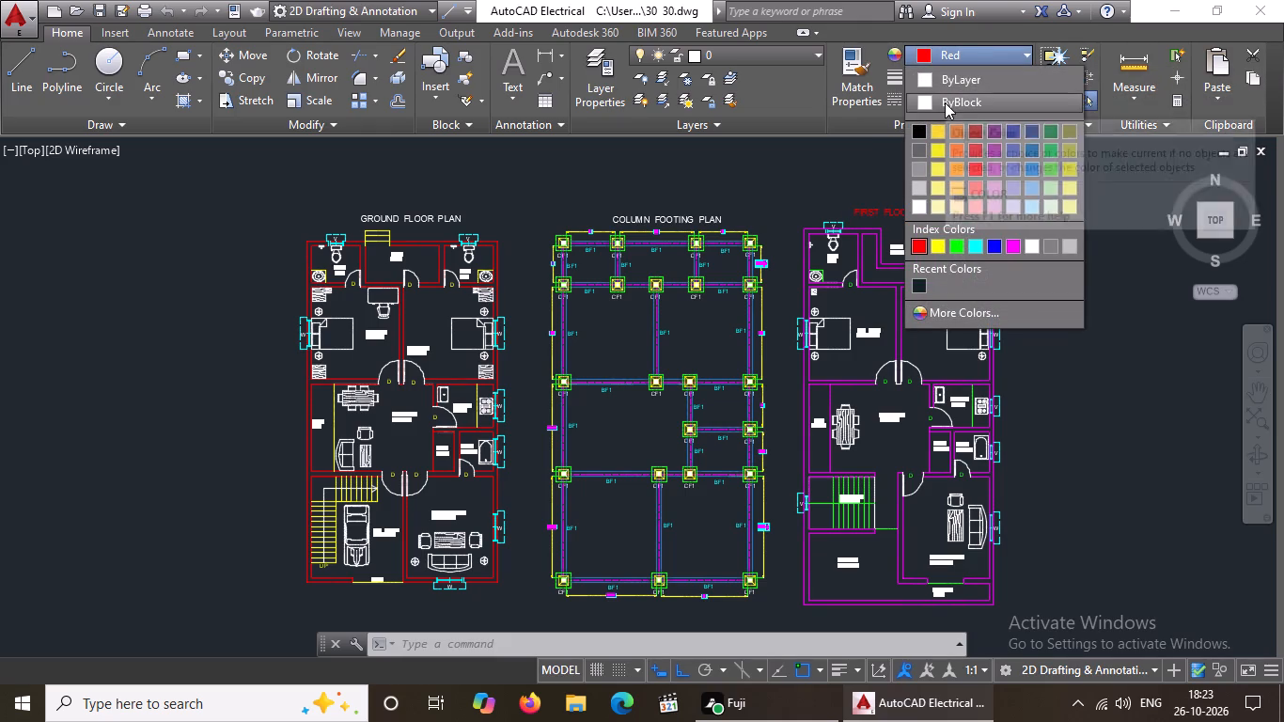
left_click(945, 103)
key("Escape")
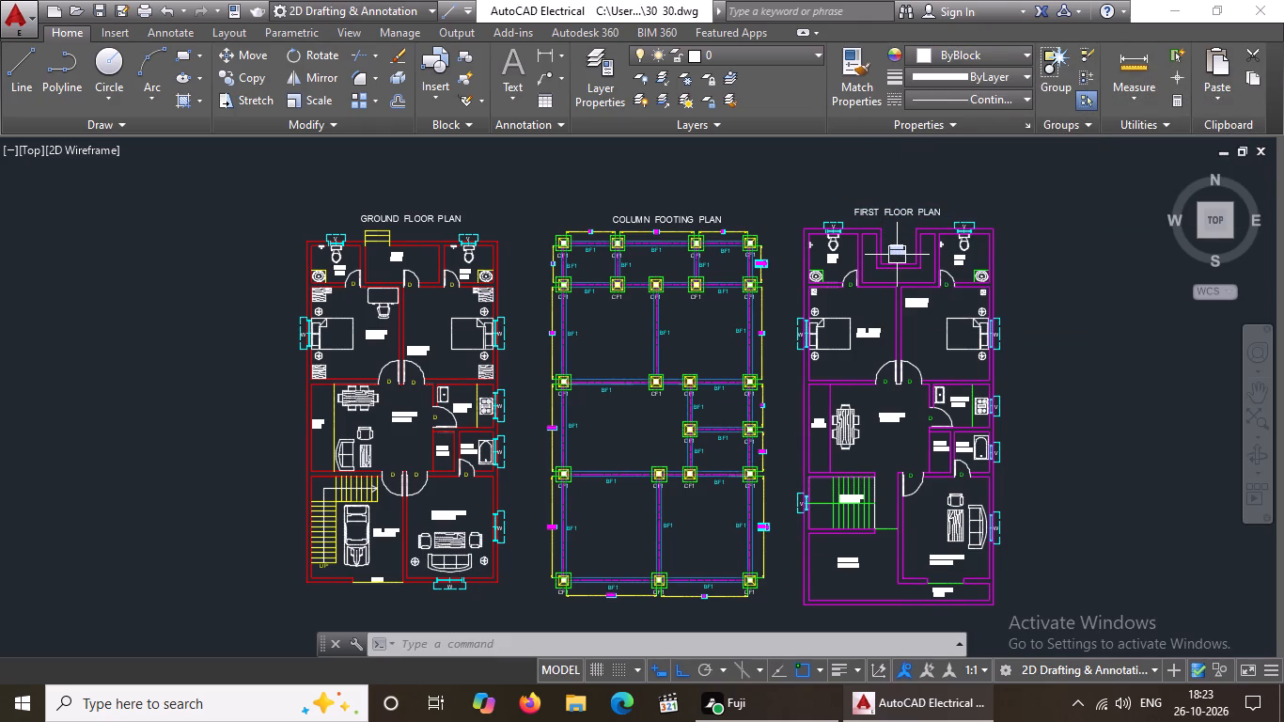
middle_click_drag(985, 324, 973, 290)
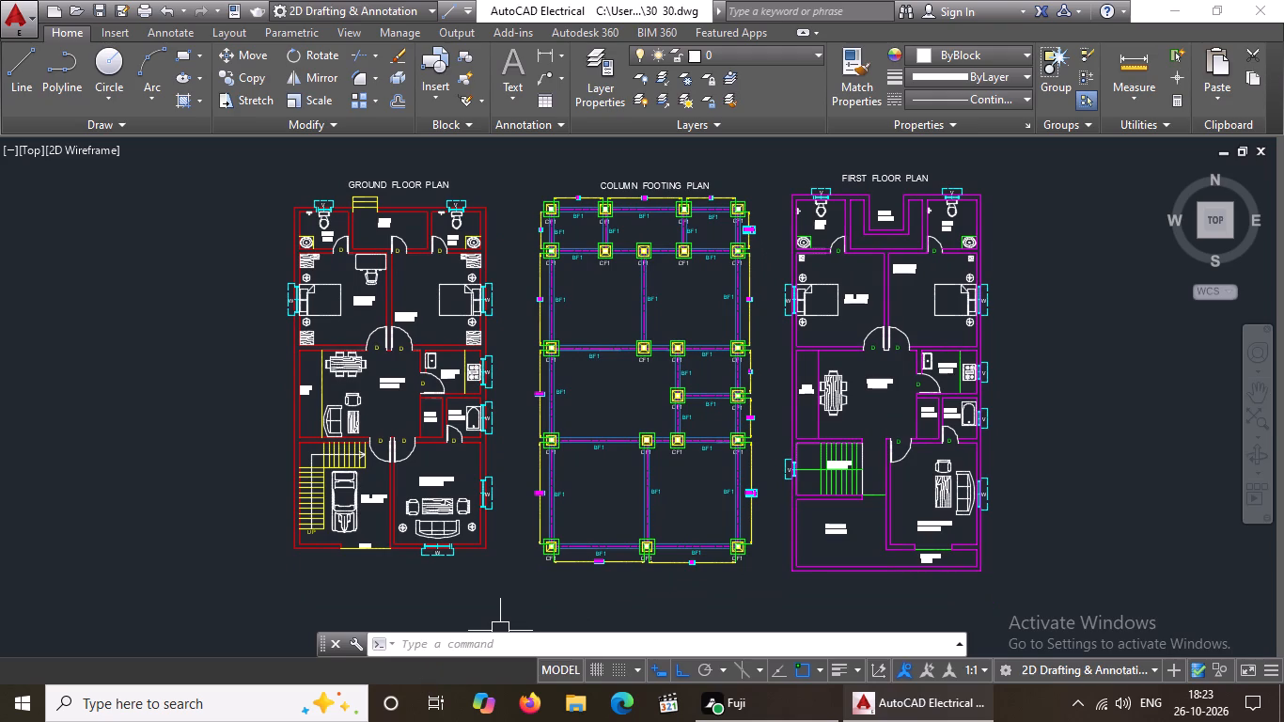
Turn off command log file recording with LOGFILEOFF.
left_click(479, 644)
type("LOGFILEOFF")
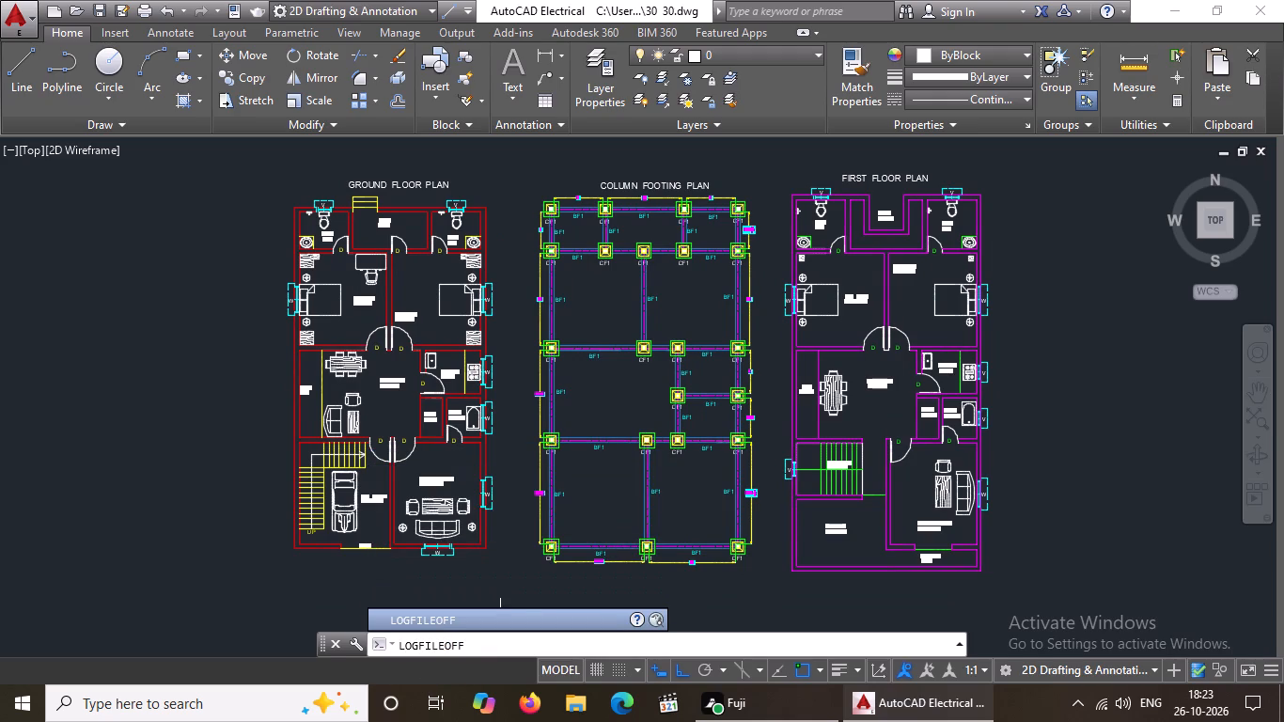
left_click(481, 620)
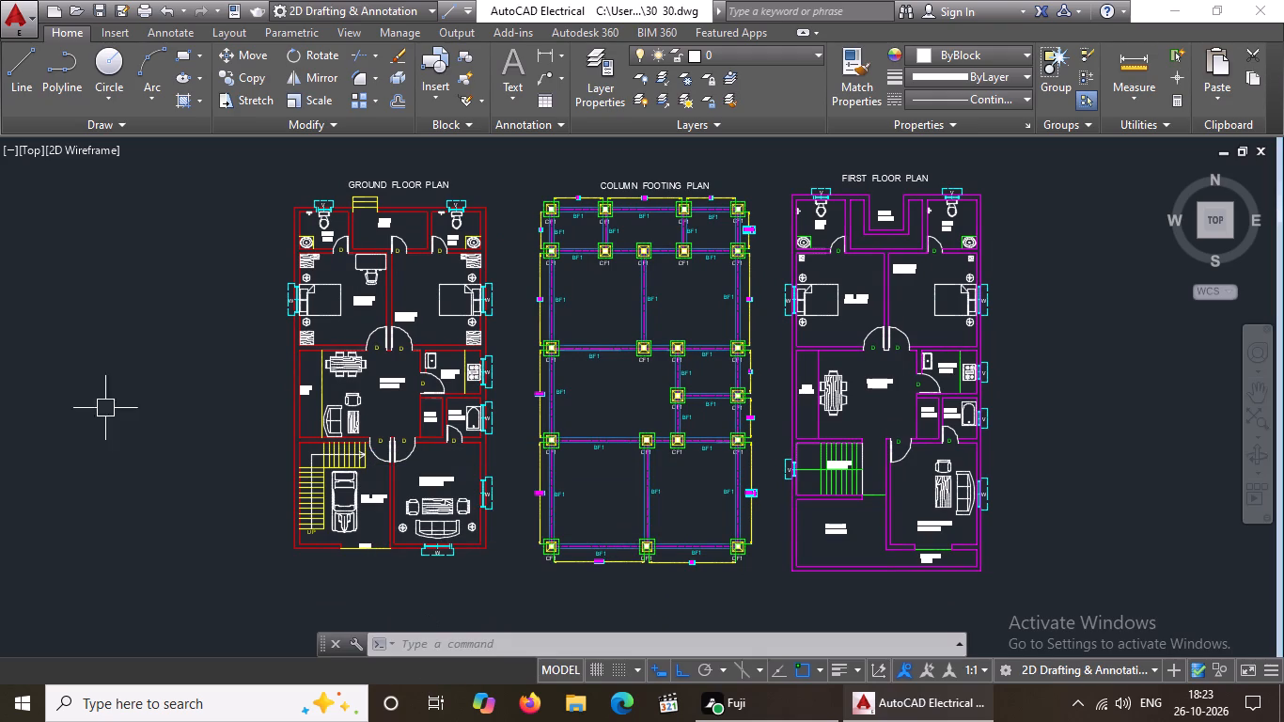
Save the drawing as 30 30.dwg, in AutoCAD 2013 Drawing format, into the Nayana folder on the Desktop.
left_click(24, 23)
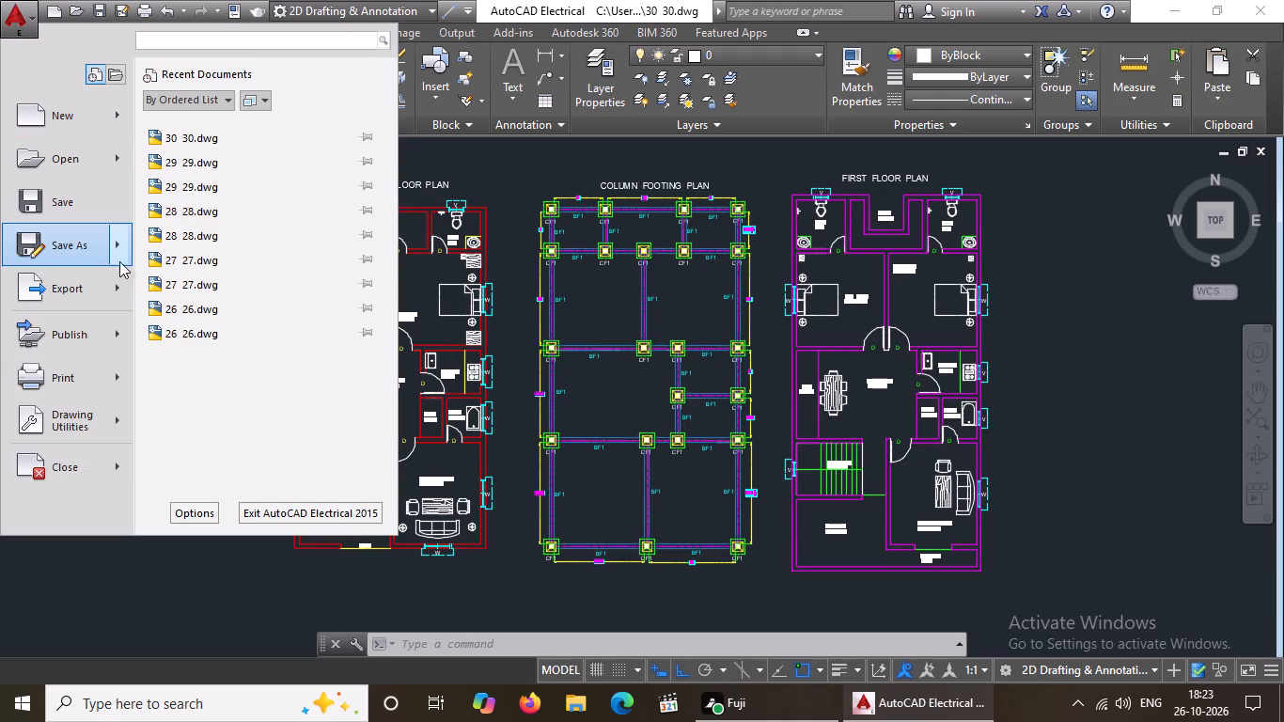
left_click(122, 246)
left_click(222, 145)
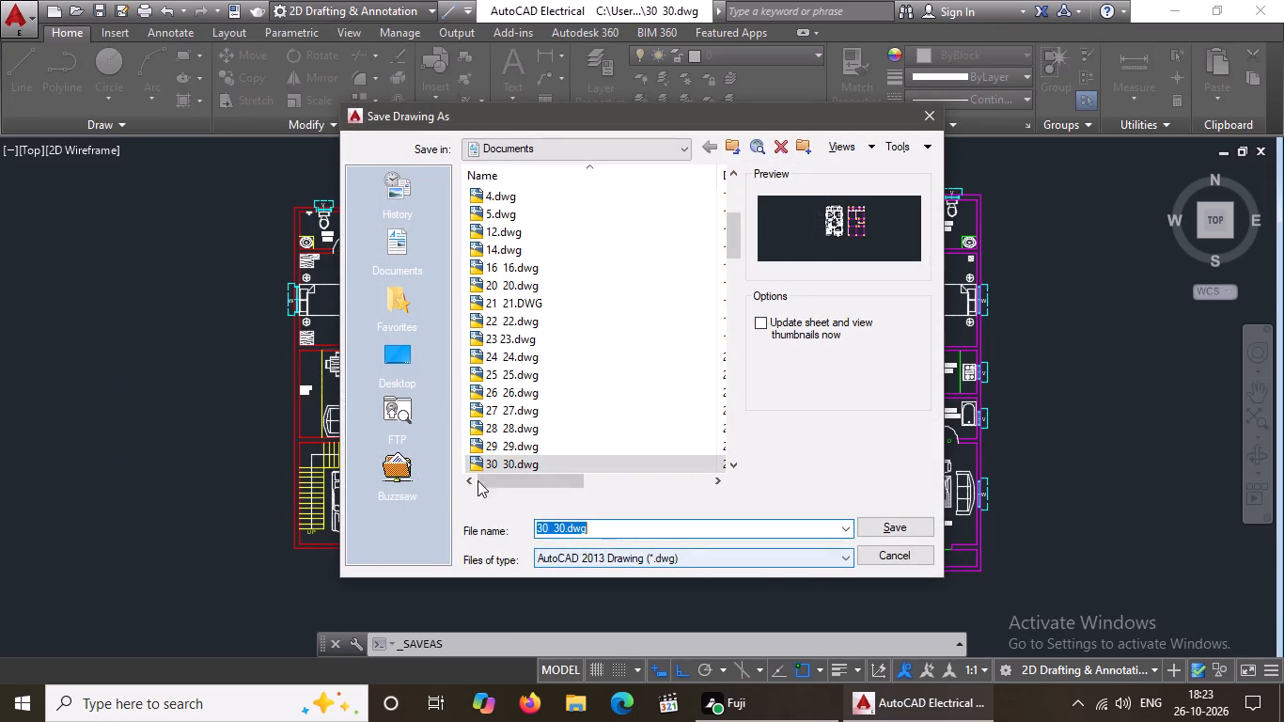
left_click(388, 365)
left_click(500, 305)
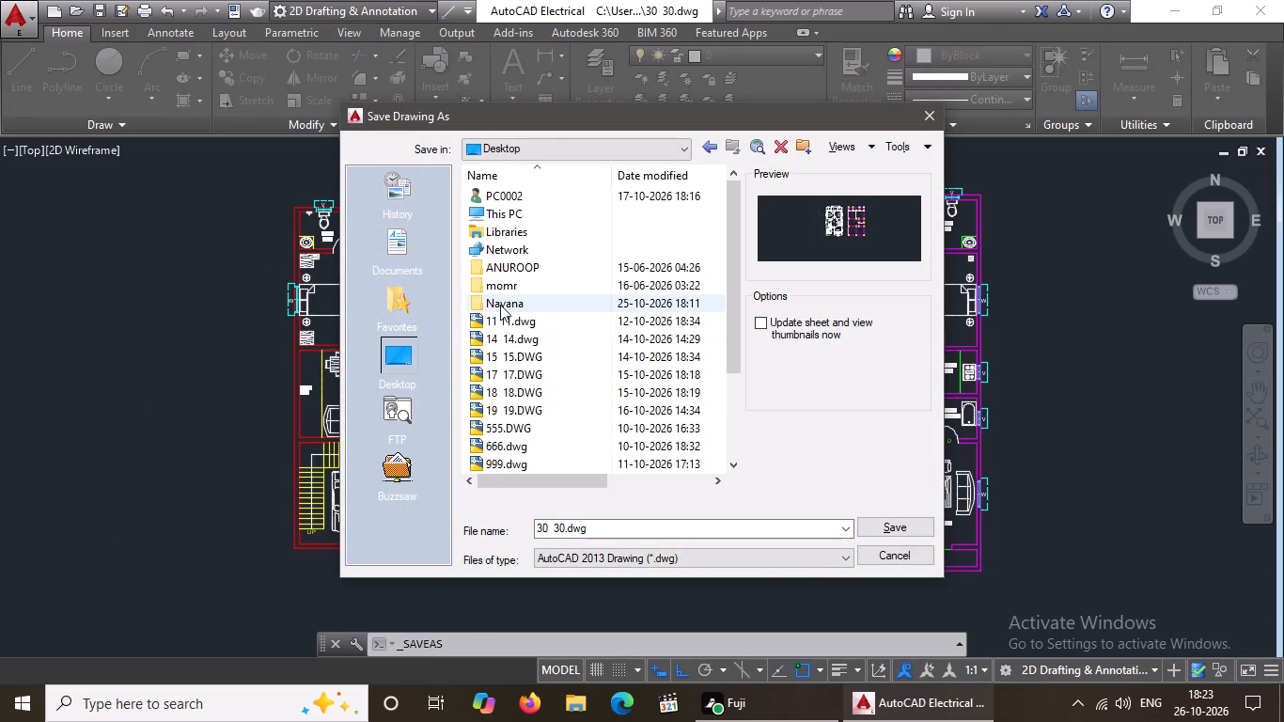
left_click(909, 524)
left_click(901, 532)
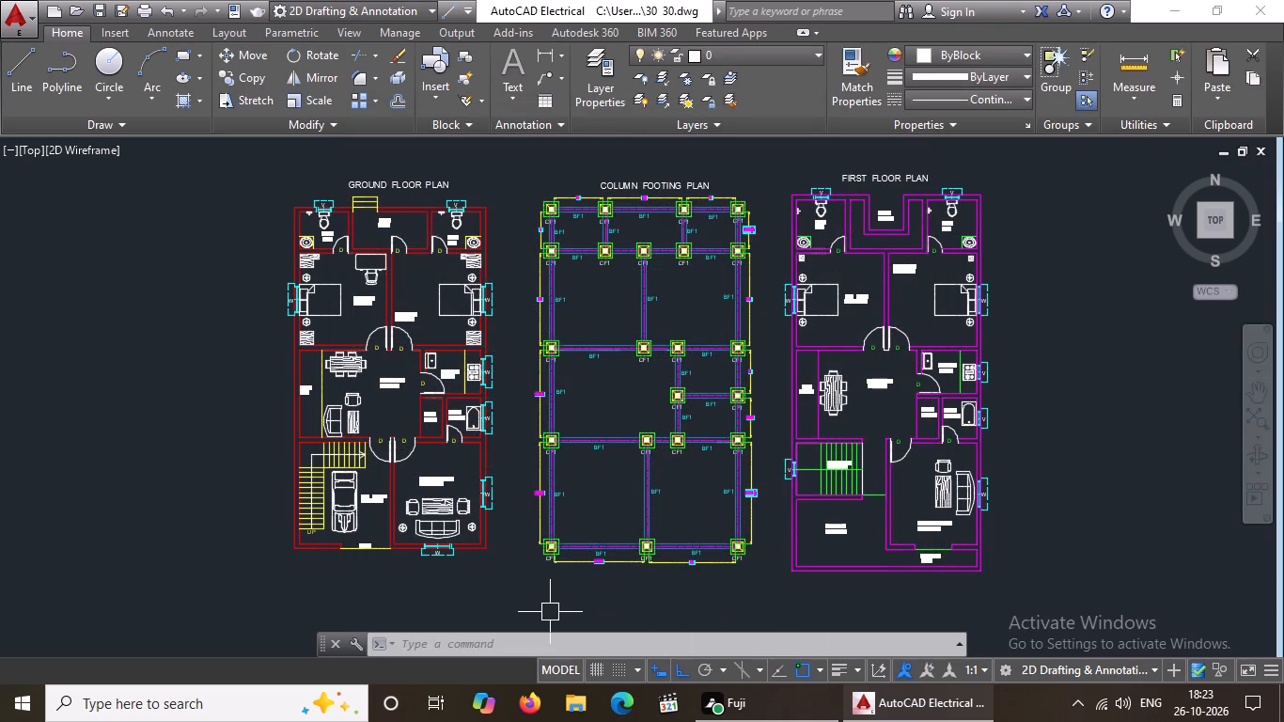
Set up a plot using the previous plot settings, with a window around all three plans, and preview it.
key("ctrl+p")
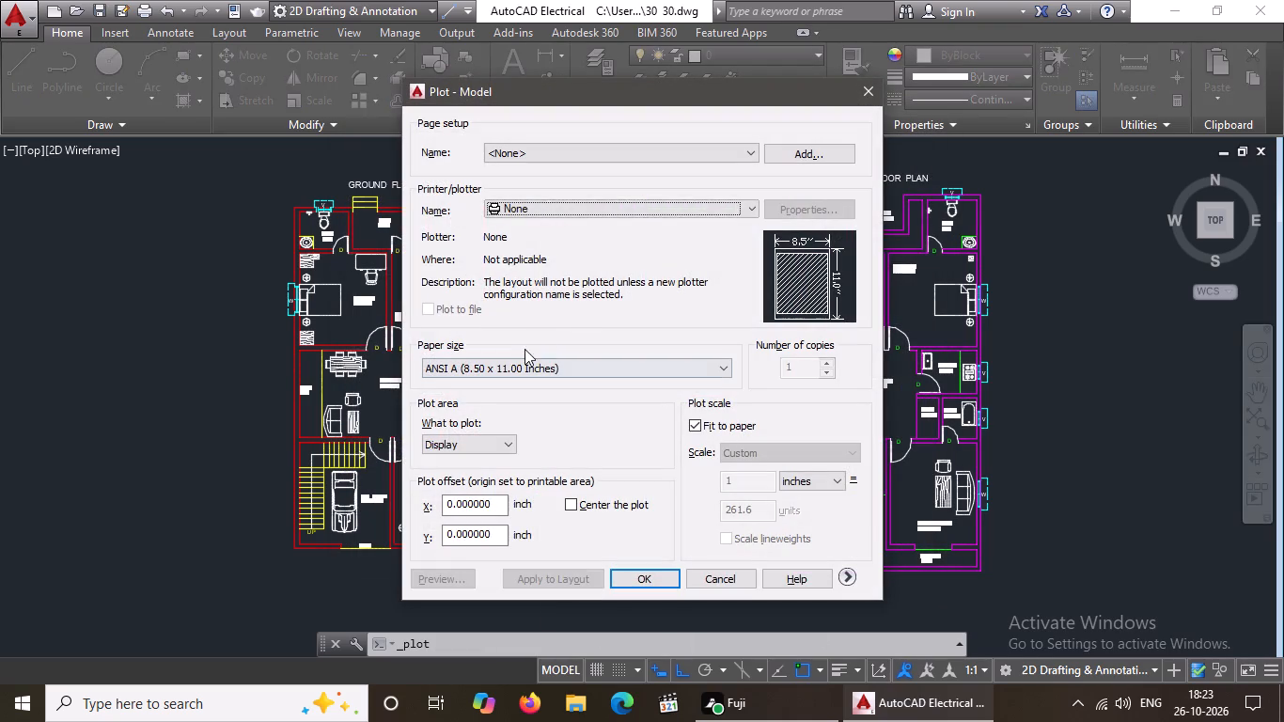
left_click(671, 153)
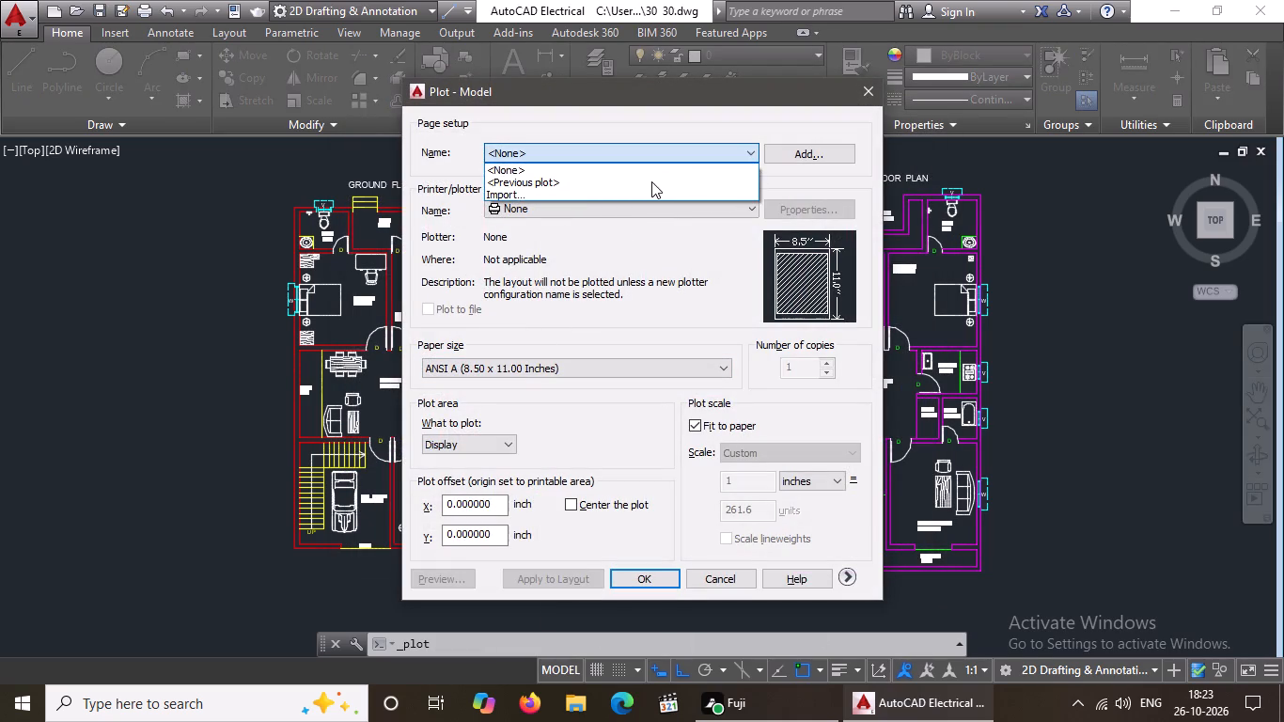
left_click(651, 181)
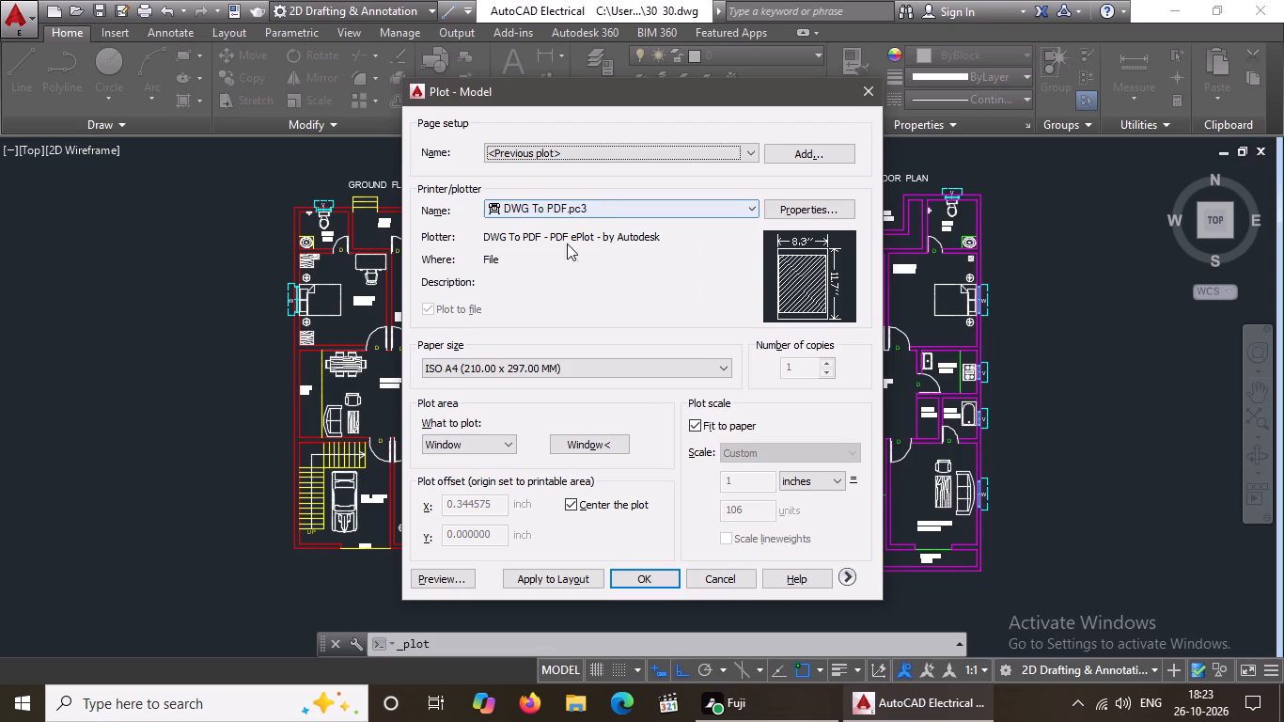
left_click(592, 444)
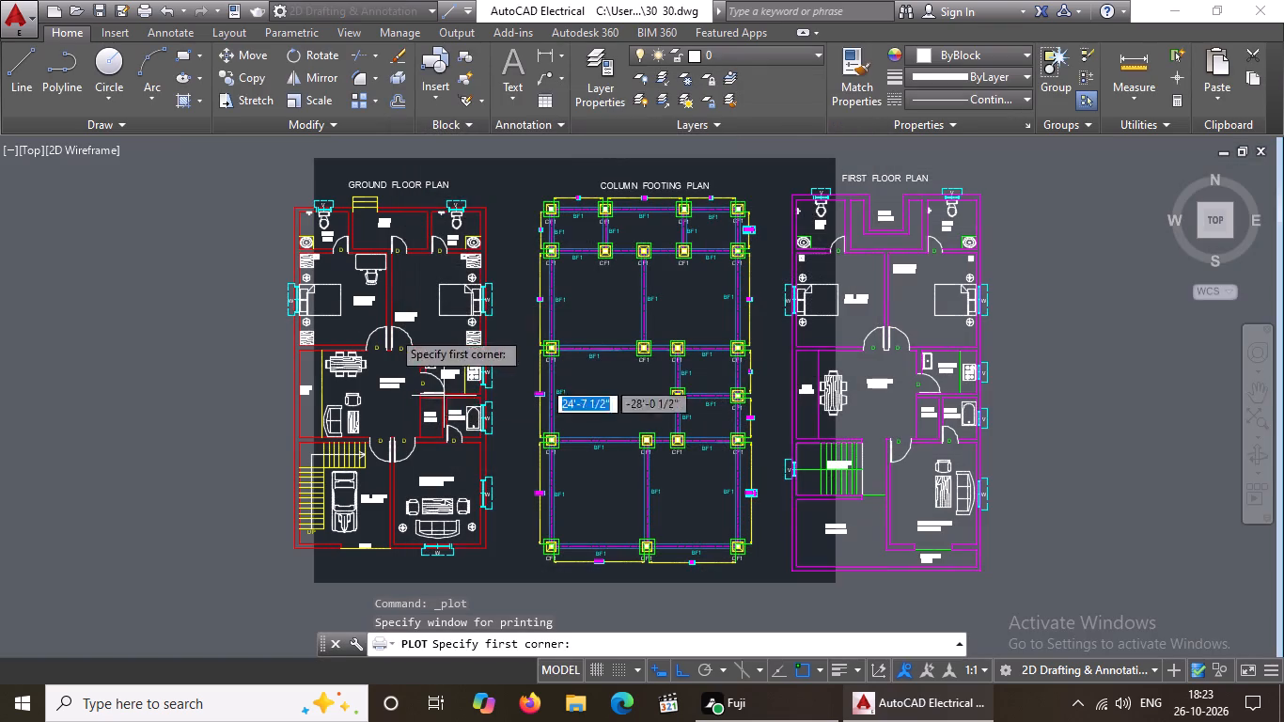
left_click(256, 159)
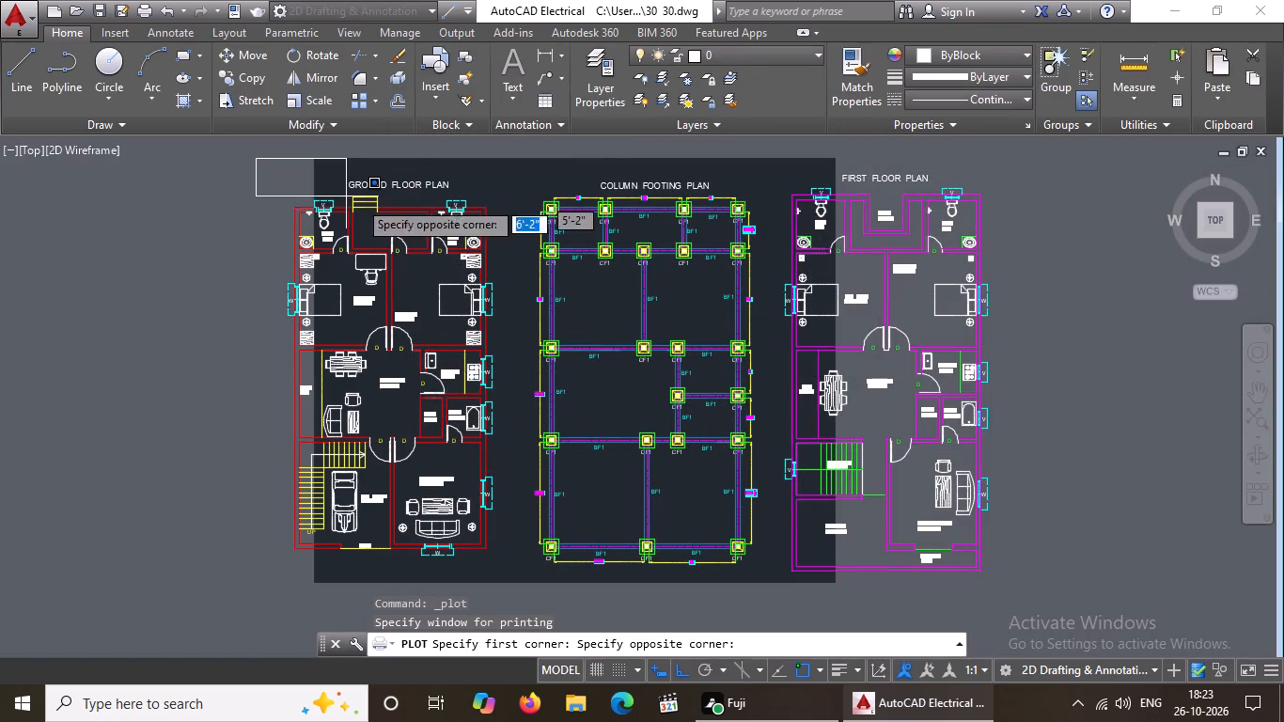
left_click(1013, 585)
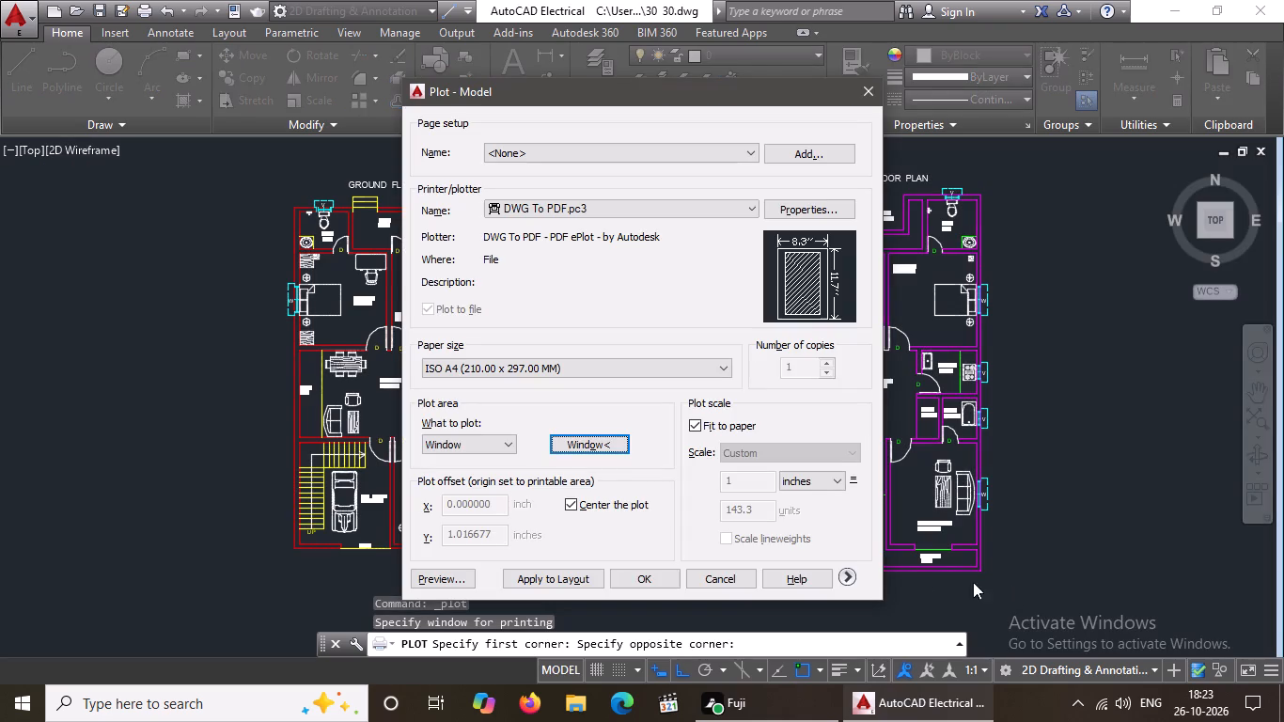
left_click(445, 579)
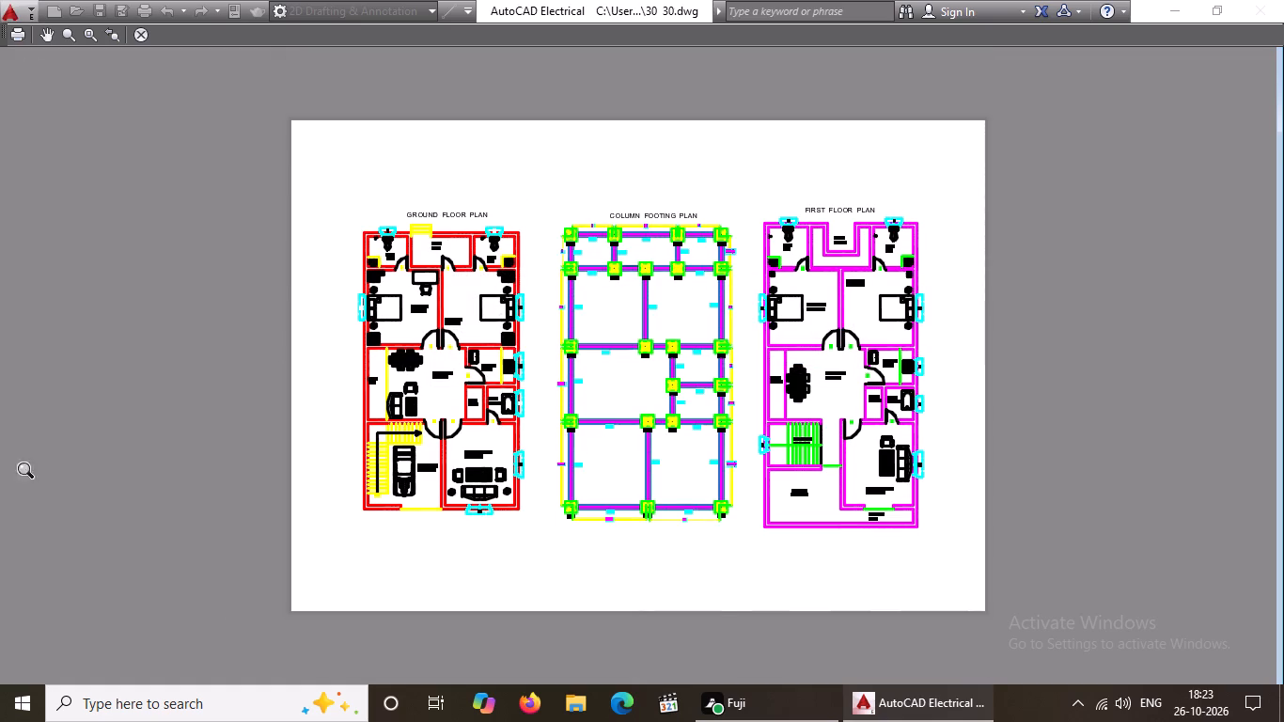
Plot to PDF as 30 30-Model.pdf in the Desktop's Nayana folder, and return from the opened PDF to the drawing.
left_click(8, 32)
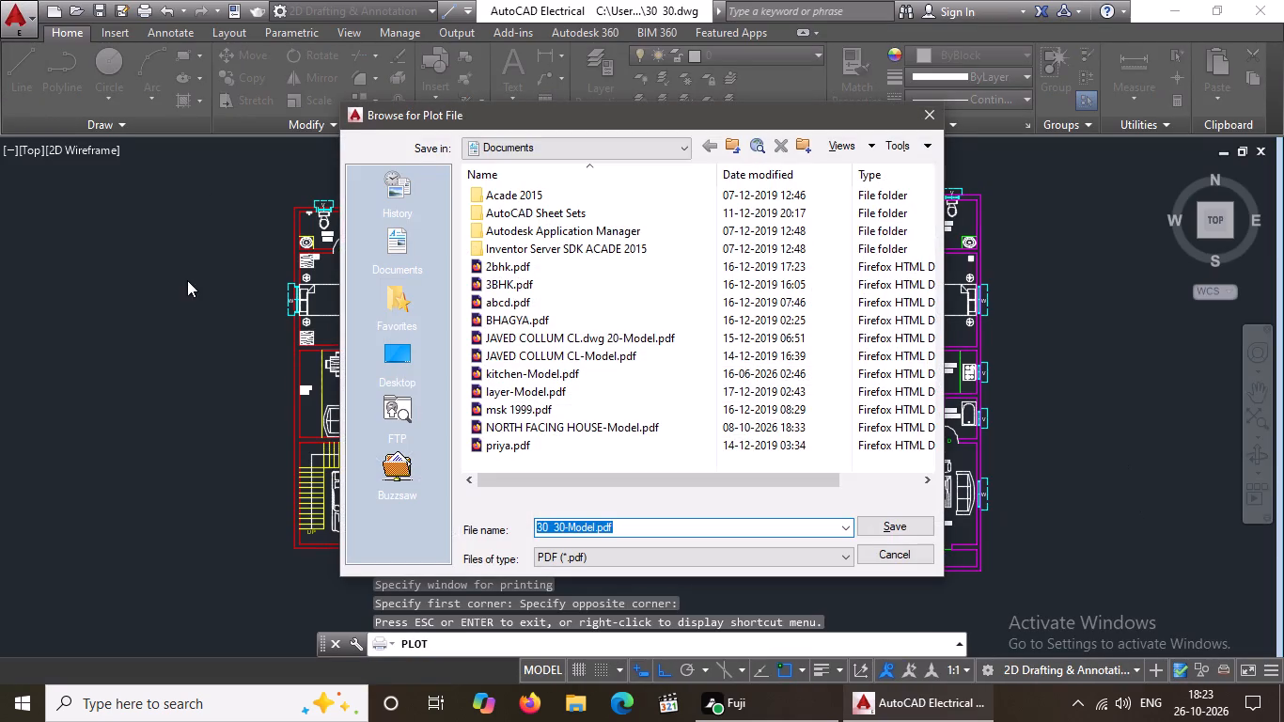
left_click(403, 353)
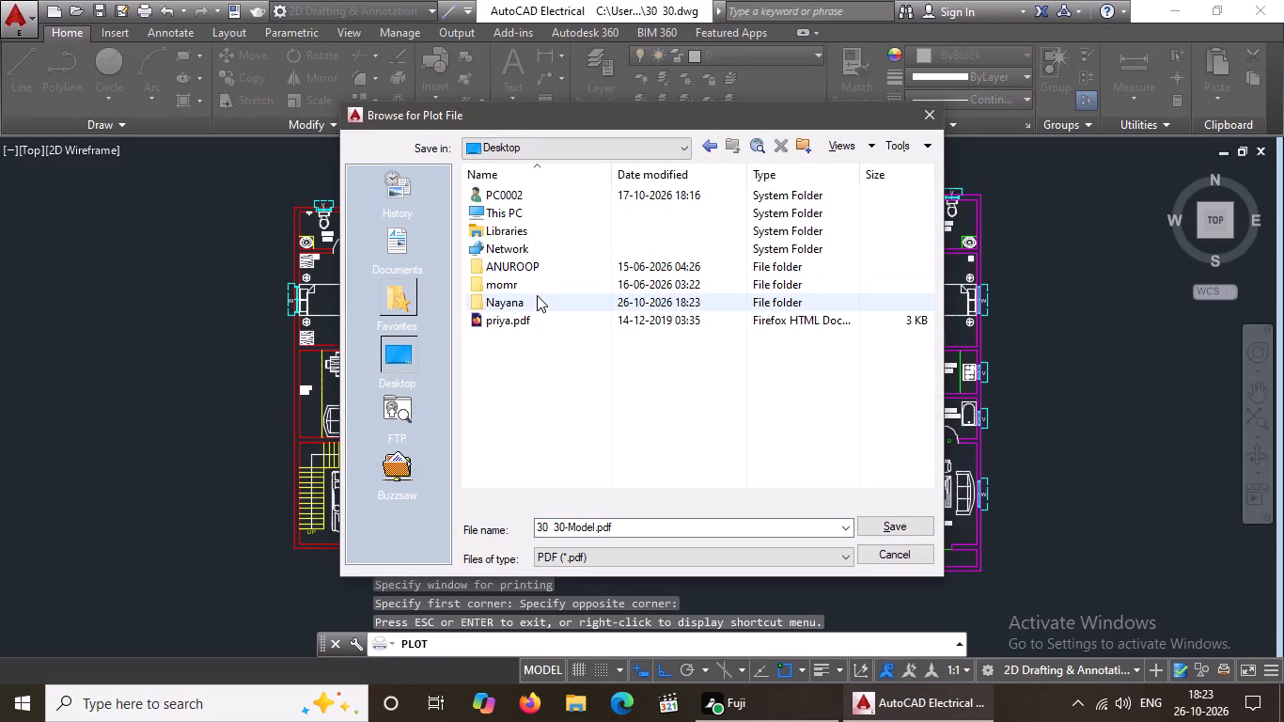
left_click(534, 299)
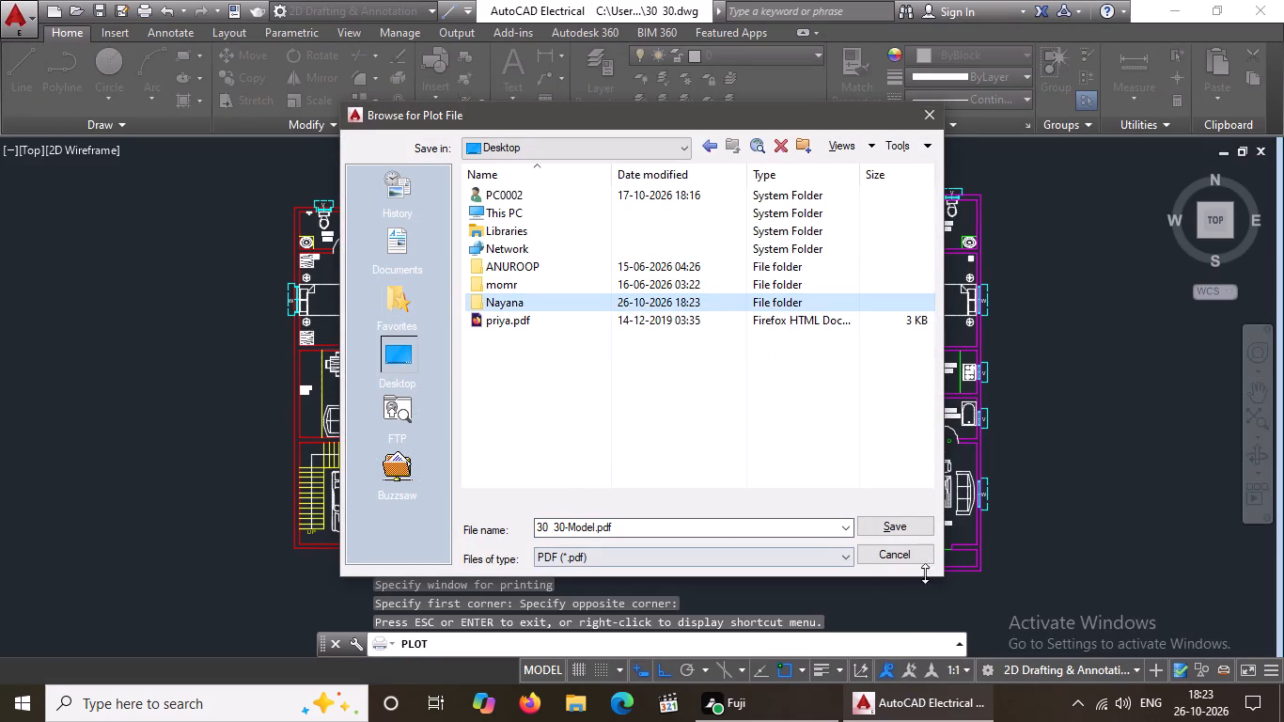
left_click(888, 526)
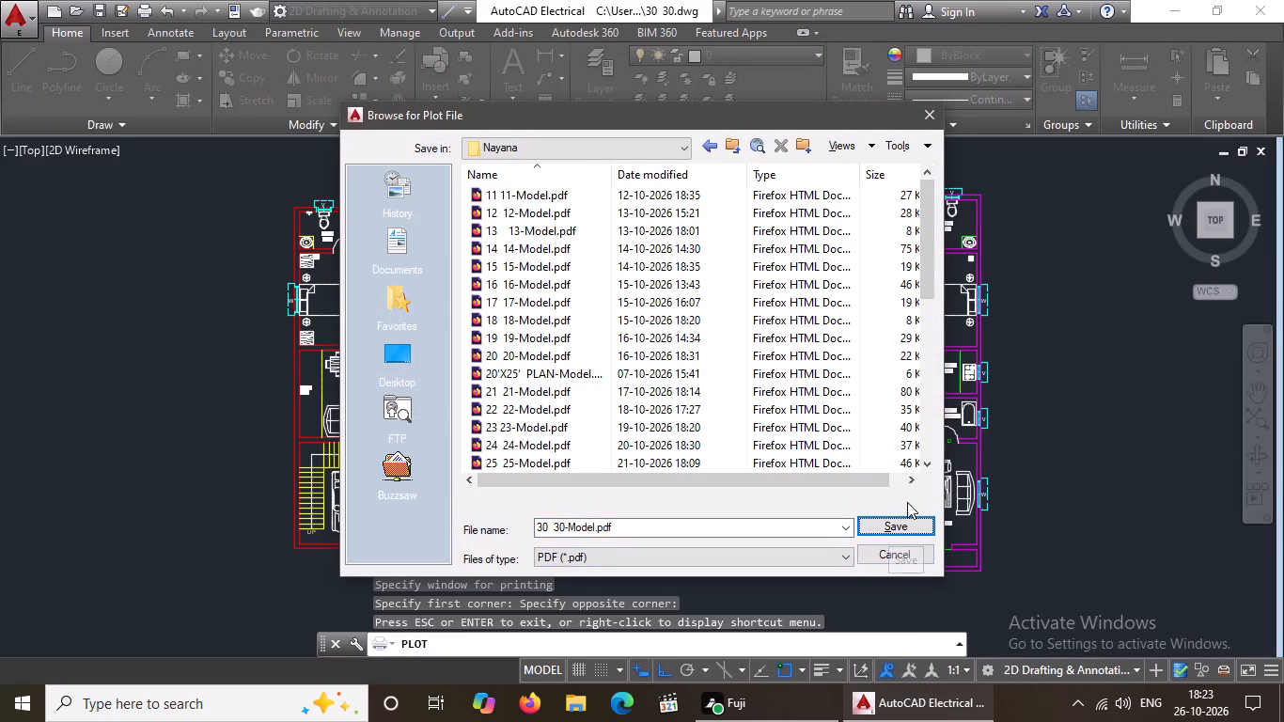
left_click(900, 524)
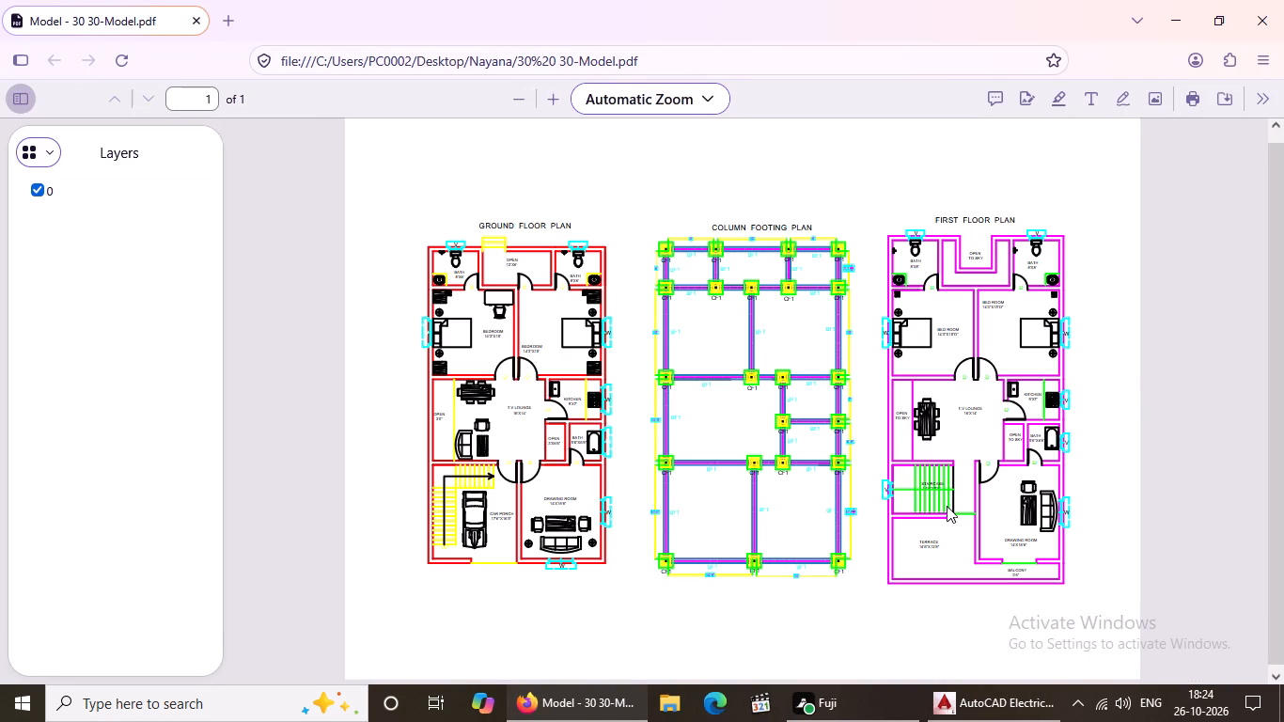
left_click(1171, 23)
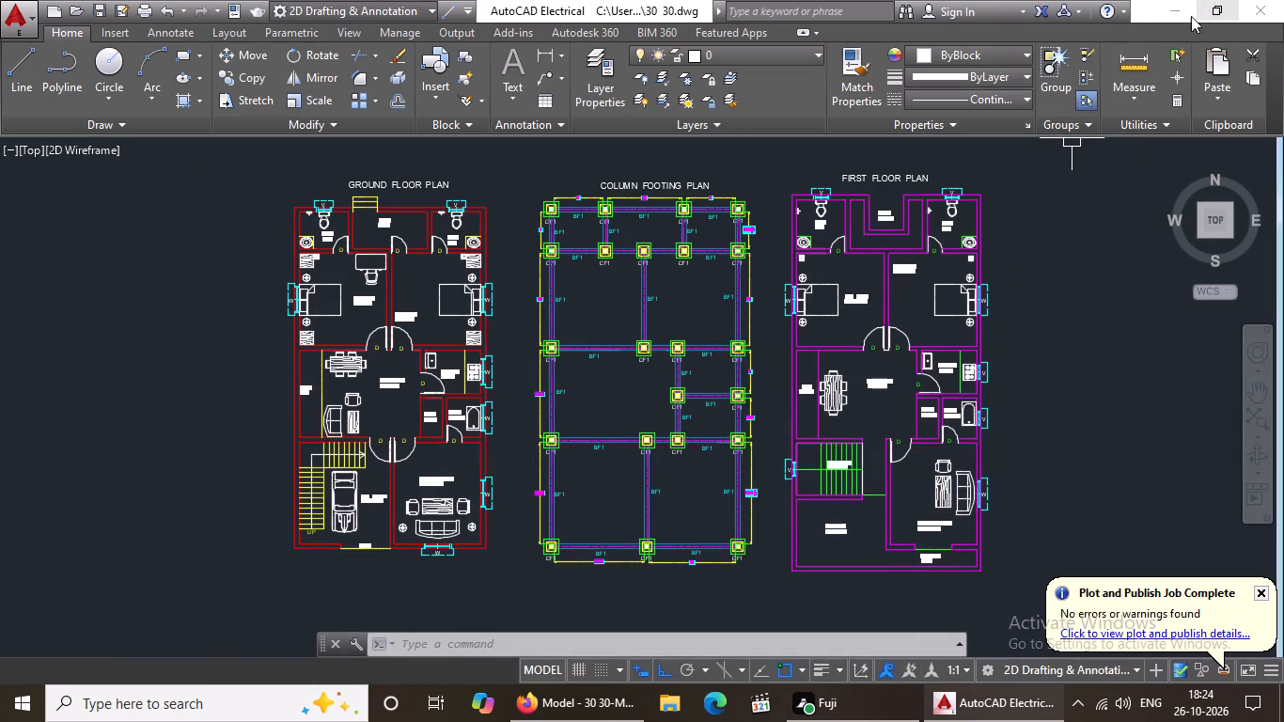